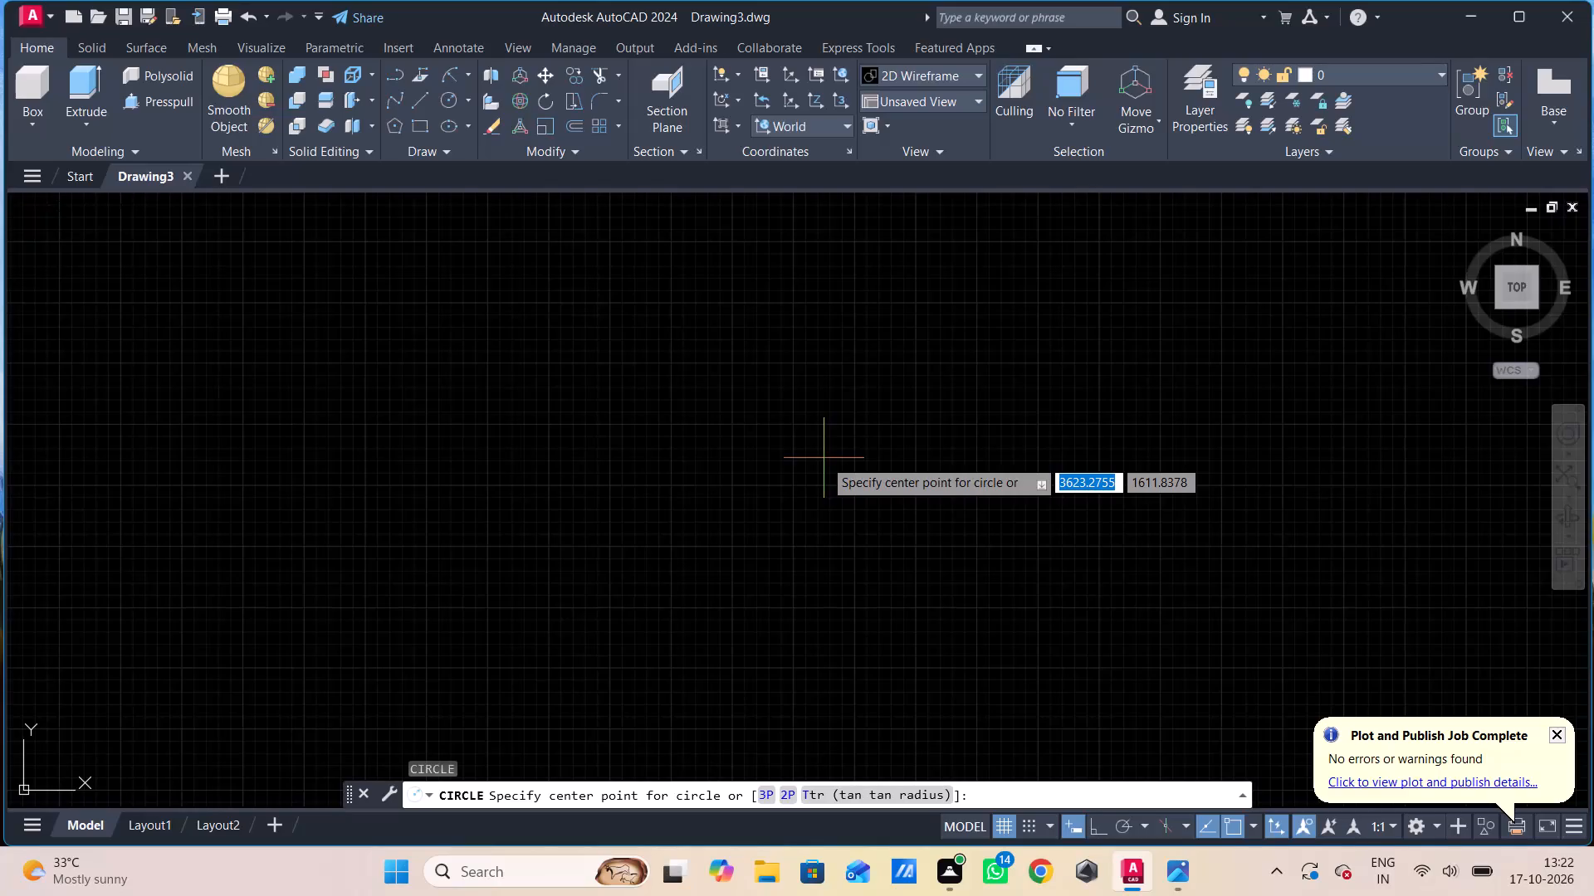
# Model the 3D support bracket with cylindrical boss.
# Draw a circle of radius 15 in the empty drawing area.
pyautogui.click(824, 459)
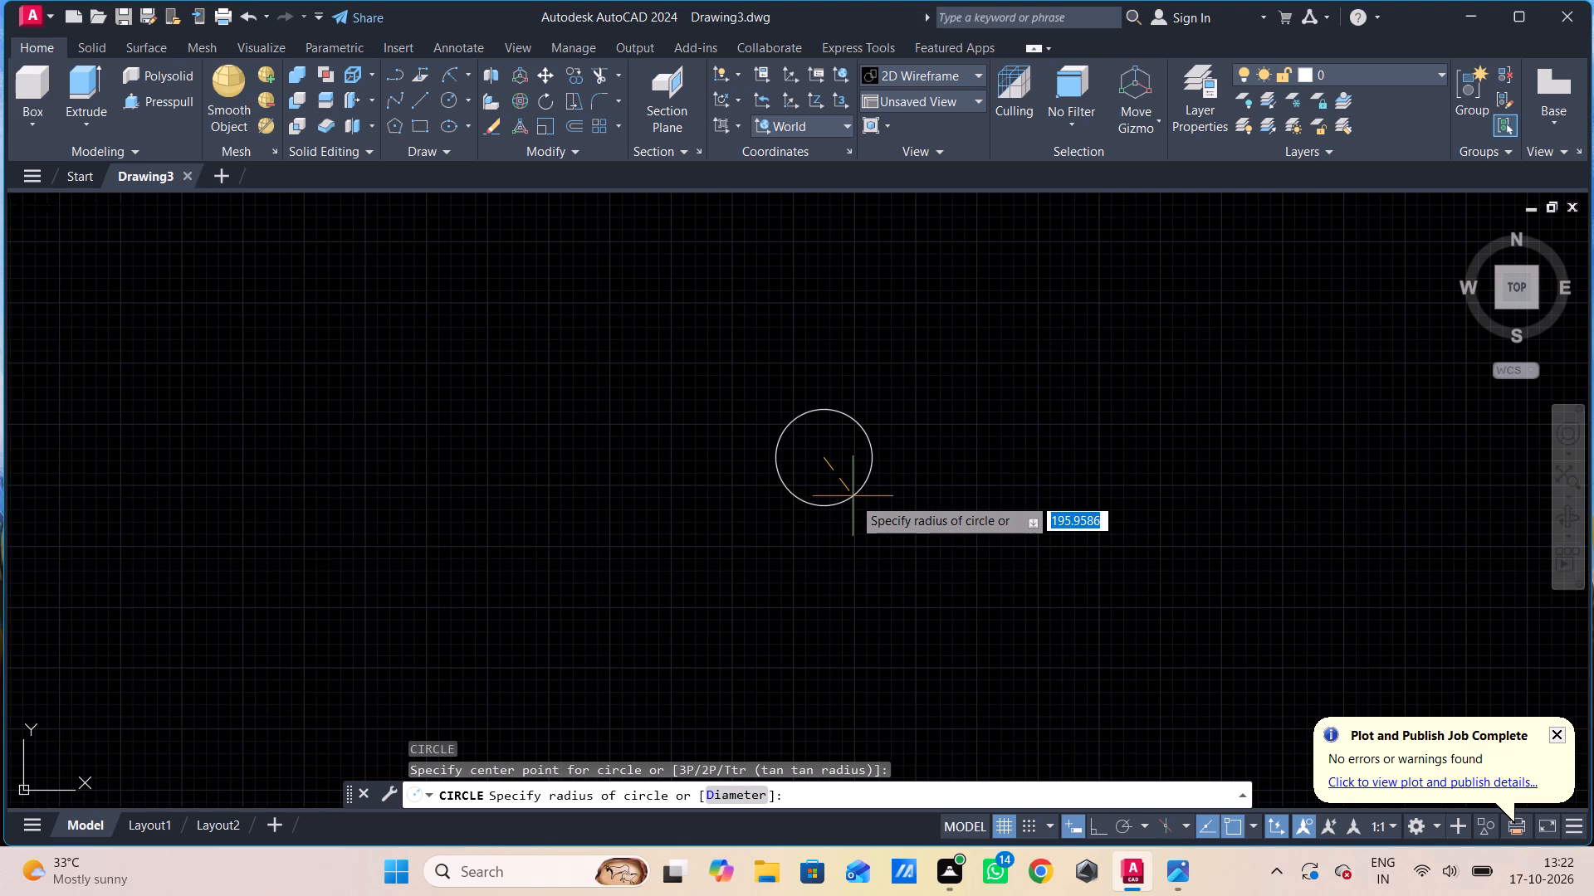
pyautogui.write('15')
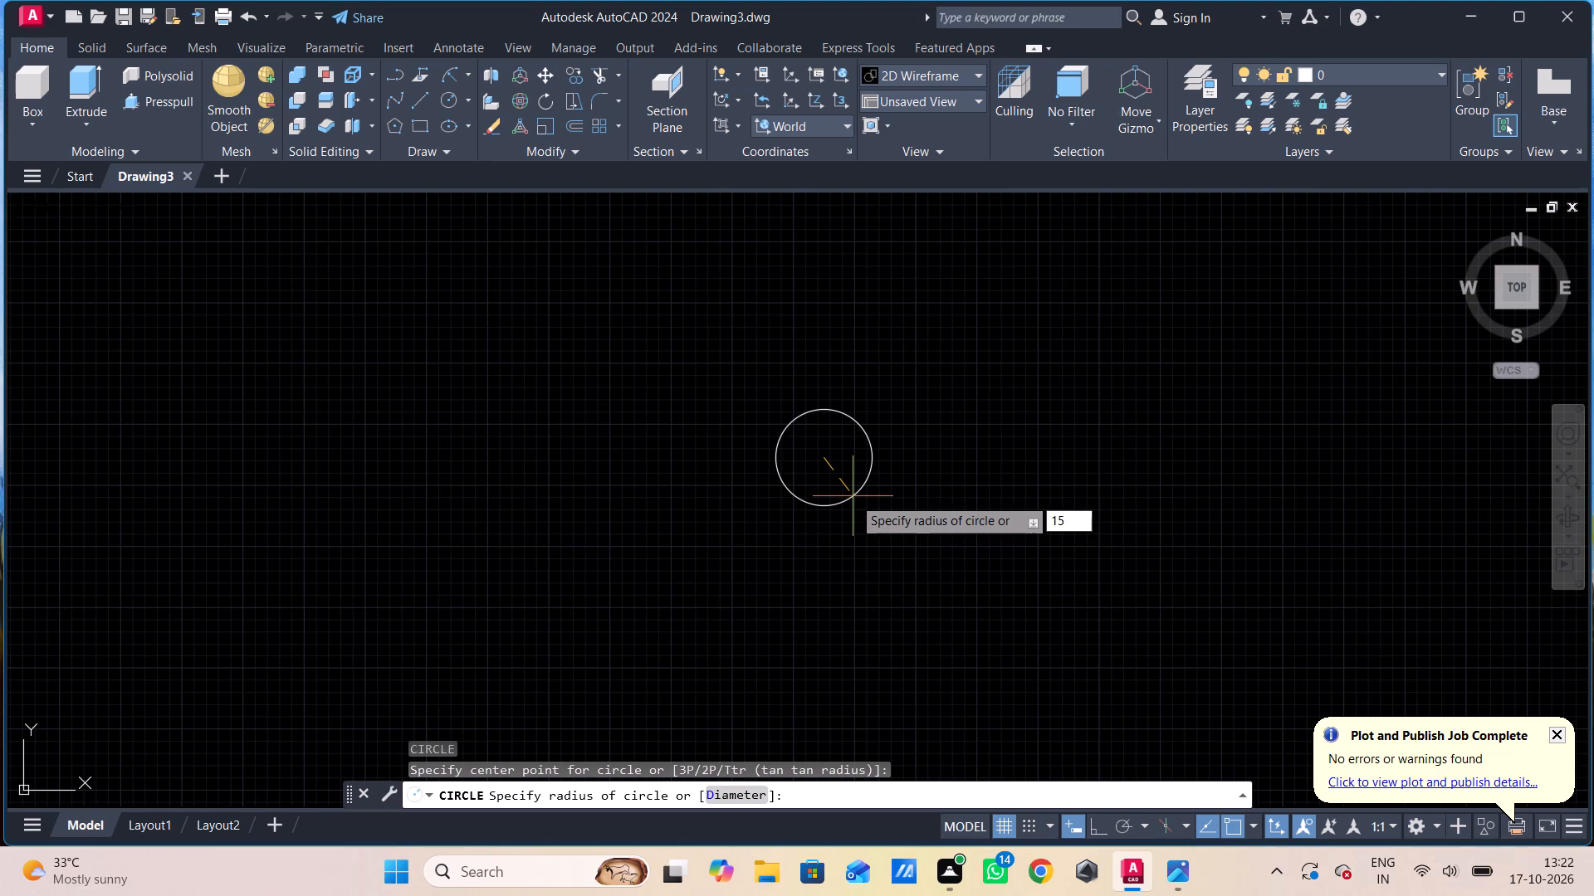
pyautogui.press('Return')
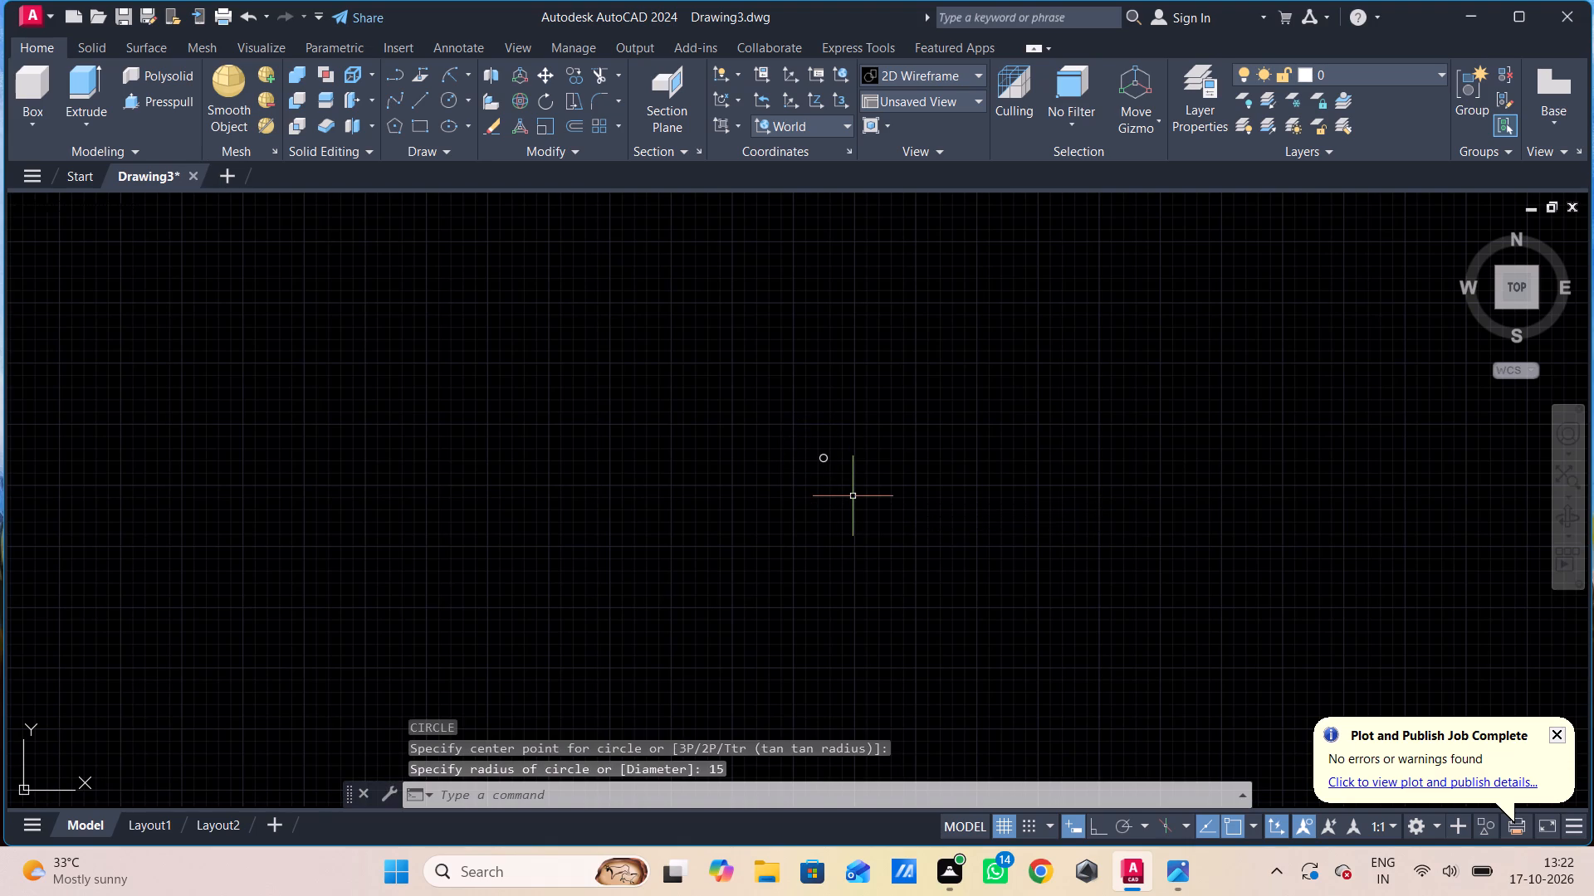
# Draw a circle of radius 20 concentric with the radius-15 circle.
pyautogui.scroll(2, 853, 497)
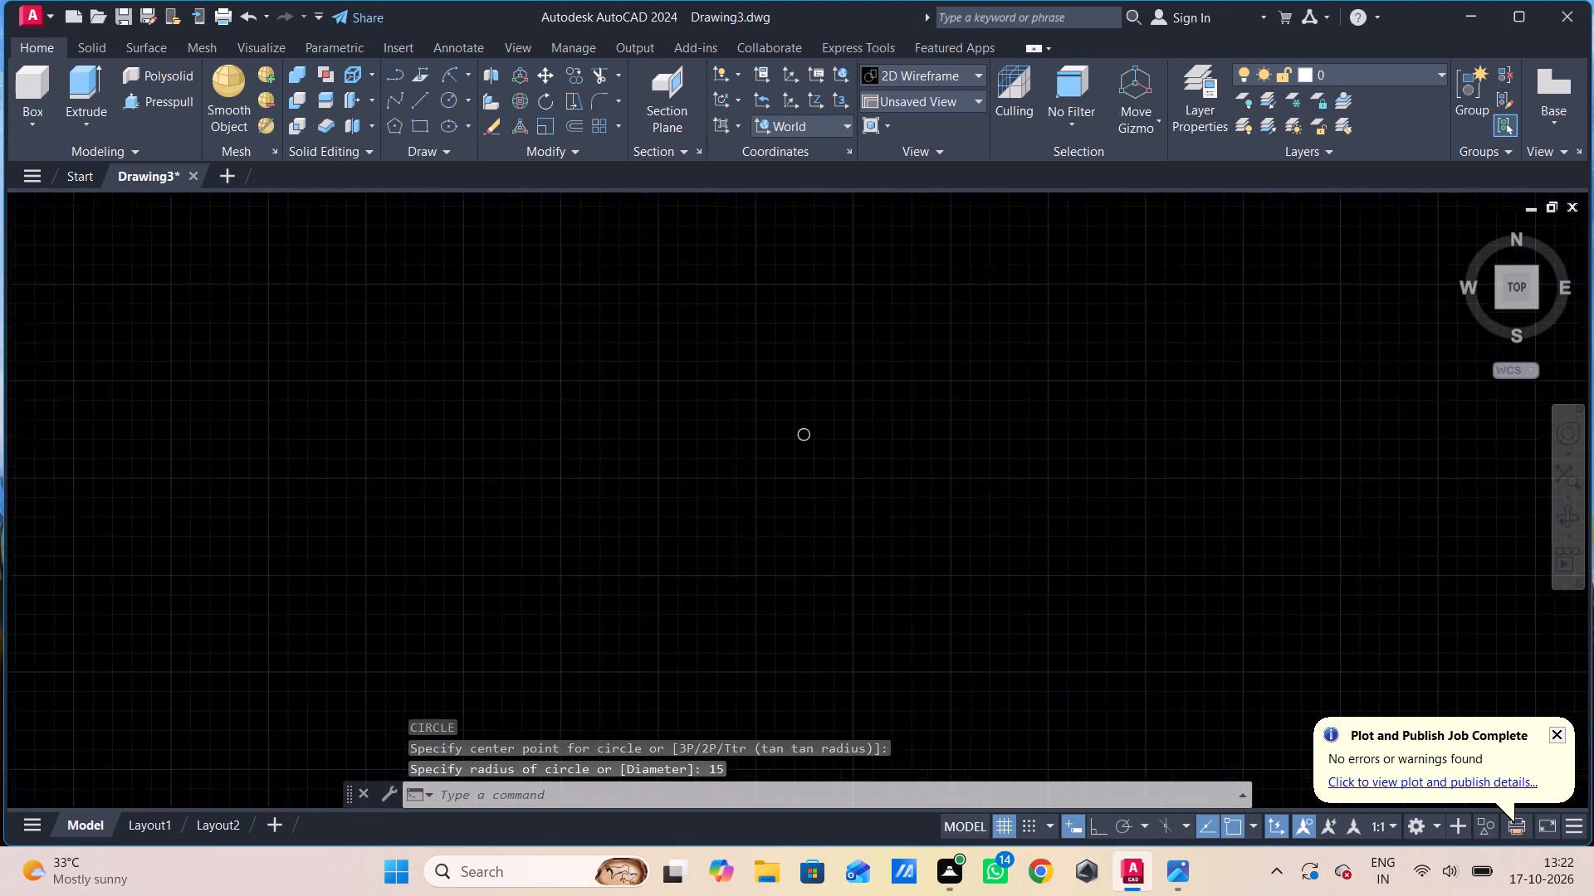
pyautogui.scroll(1, 855, 486)
pyautogui.moveTo(853, 505); pyautogui.dragTo(868, 711, button='middle')
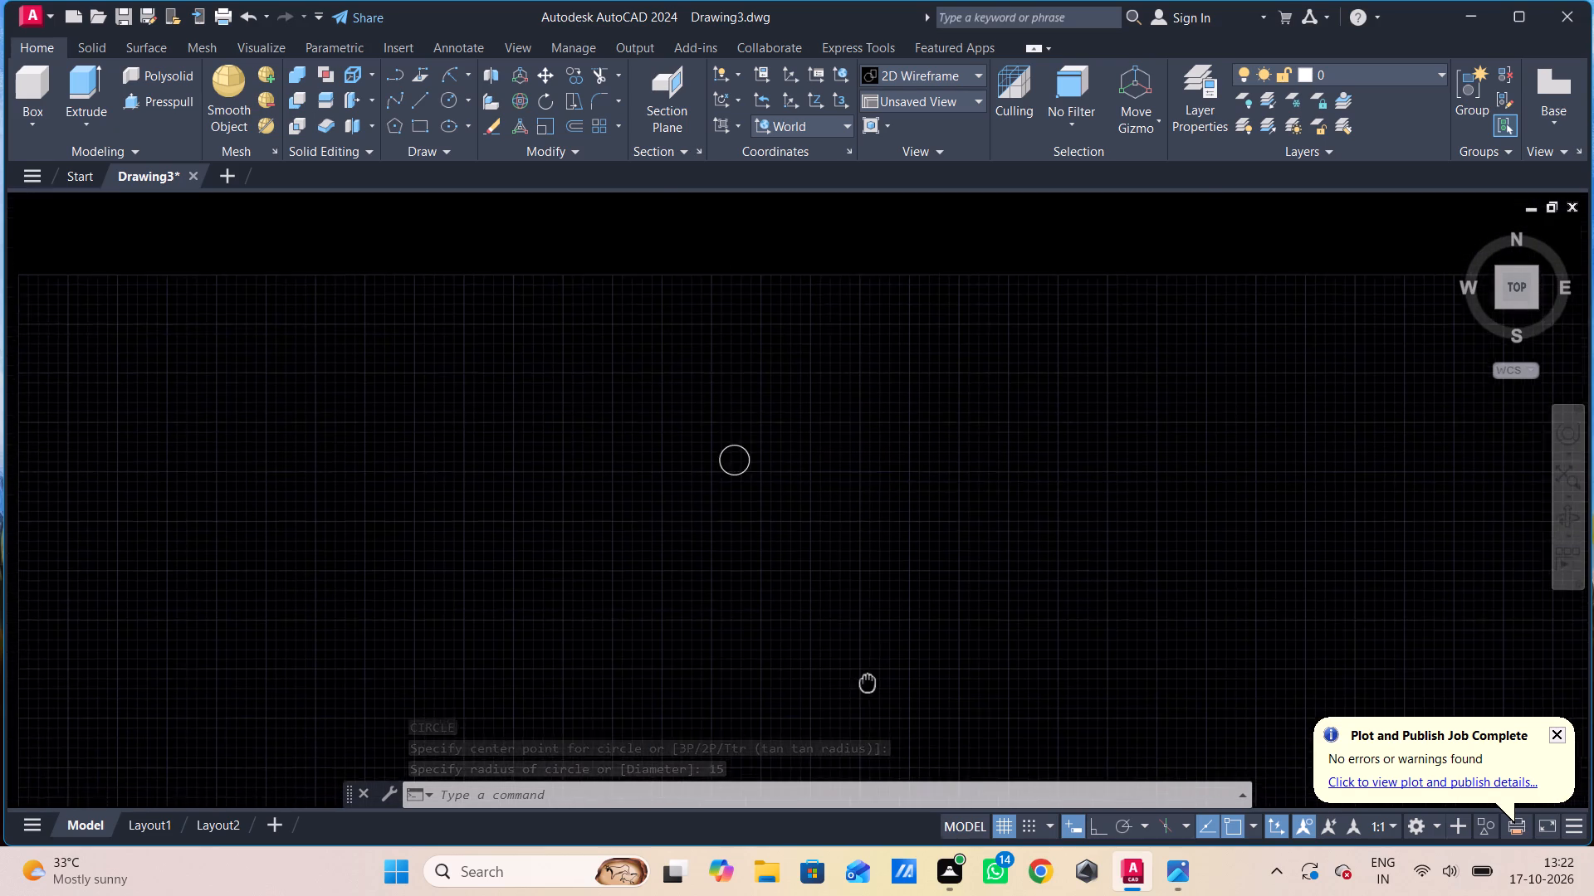
pyautogui.scroll(2, 865, 636)
pyautogui.moveTo(865, 637); pyautogui.dragTo(1089, 684, button='middle')
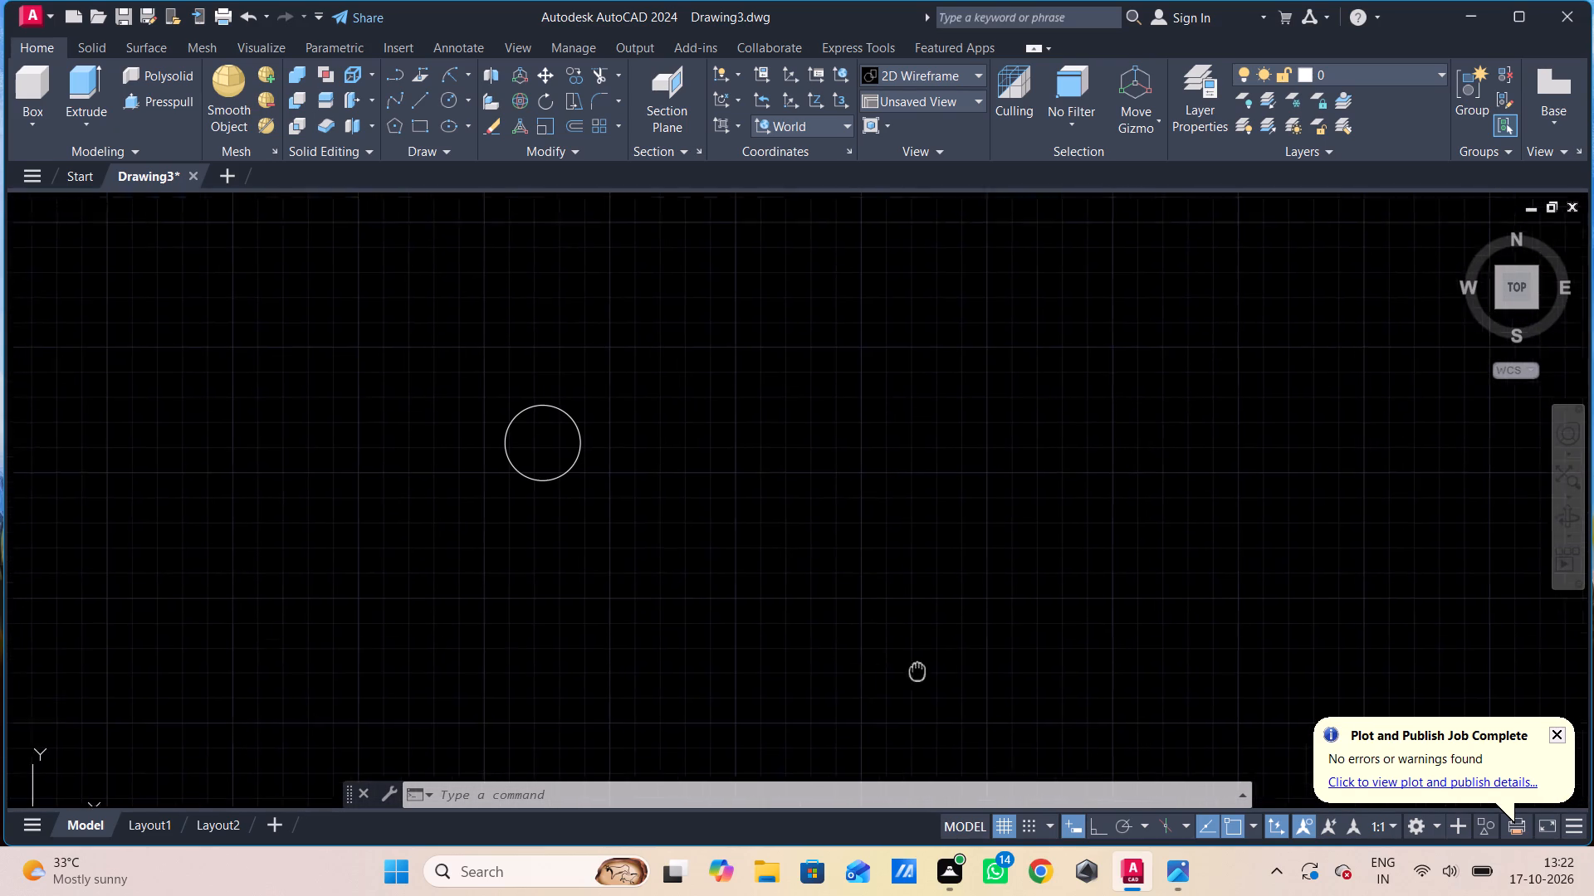
pyautogui.moveTo(1089, 684); pyautogui.dragTo(1103, 681, button='middle')
pyautogui.moveTo(1076, 649); pyautogui.dragTo(1318, 664, button='middle')
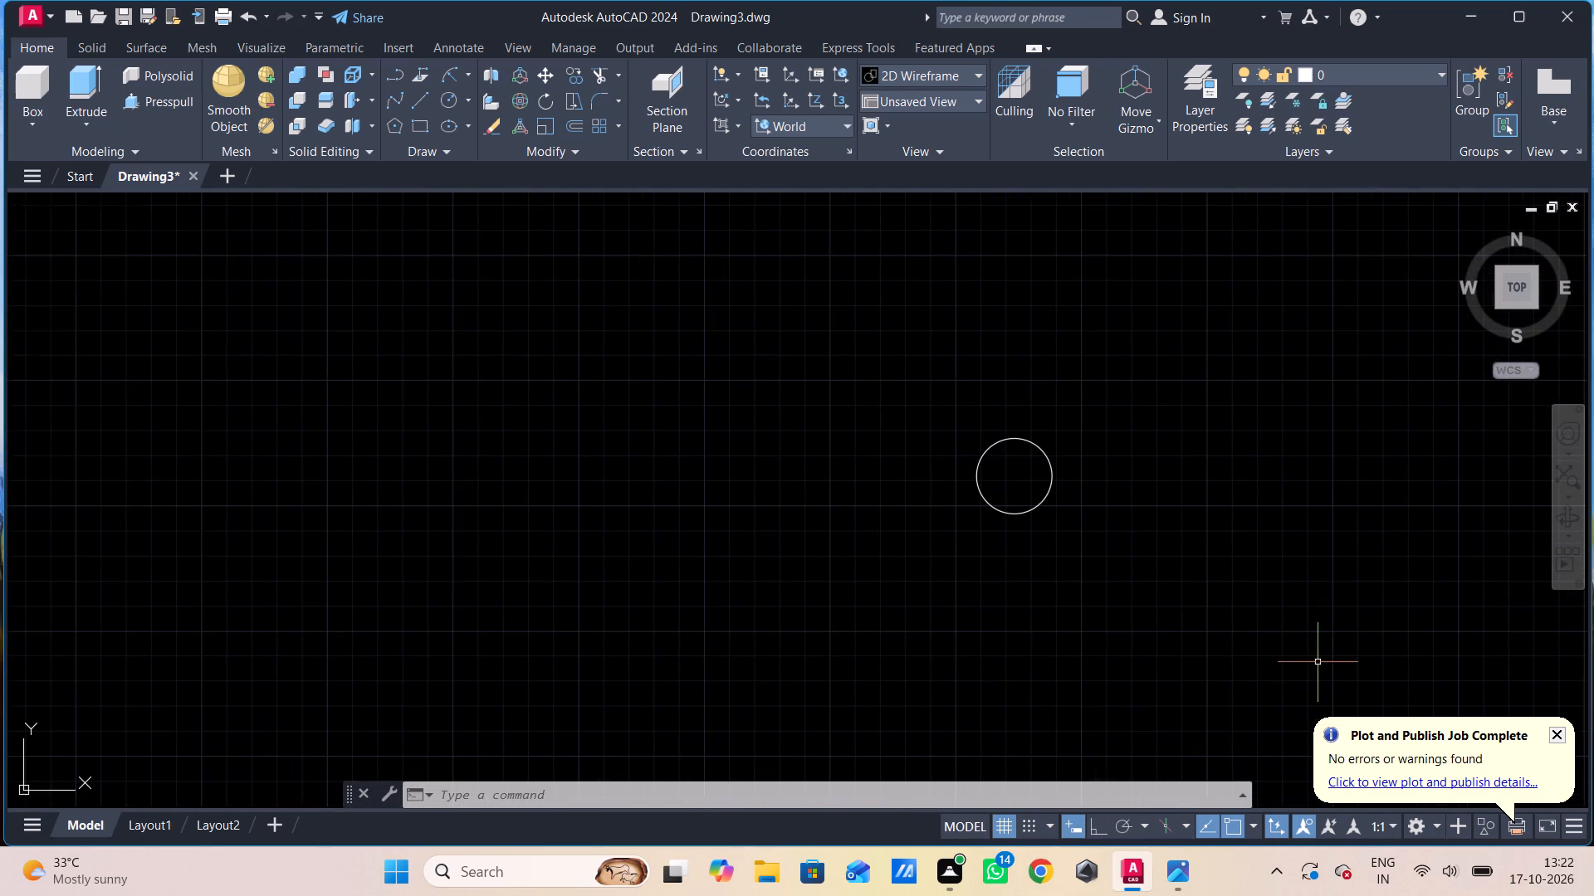
pyautogui.scroll(1, 1312, 664)
pyautogui.moveTo(1178, 581); pyautogui.dragTo(1183, 608, button='middle')
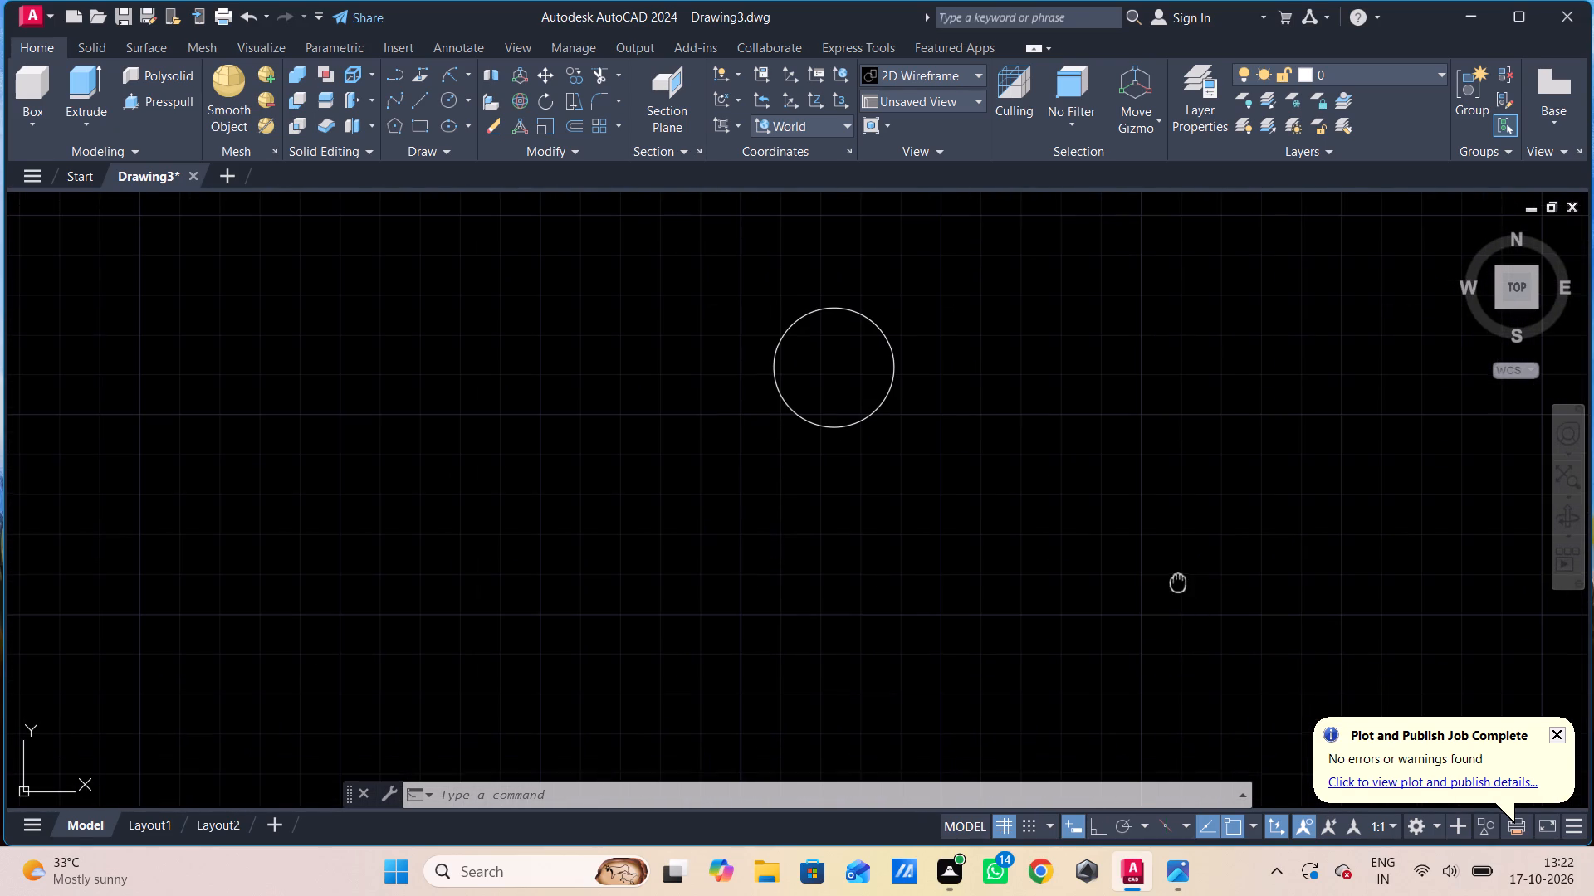
pyautogui.moveTo(1183, 608); pyautogui.dragTo(1199, 667, button='middle')
pyautogui.middleClick(1199, 667)
pyautogui.middleClick(1199, 667)
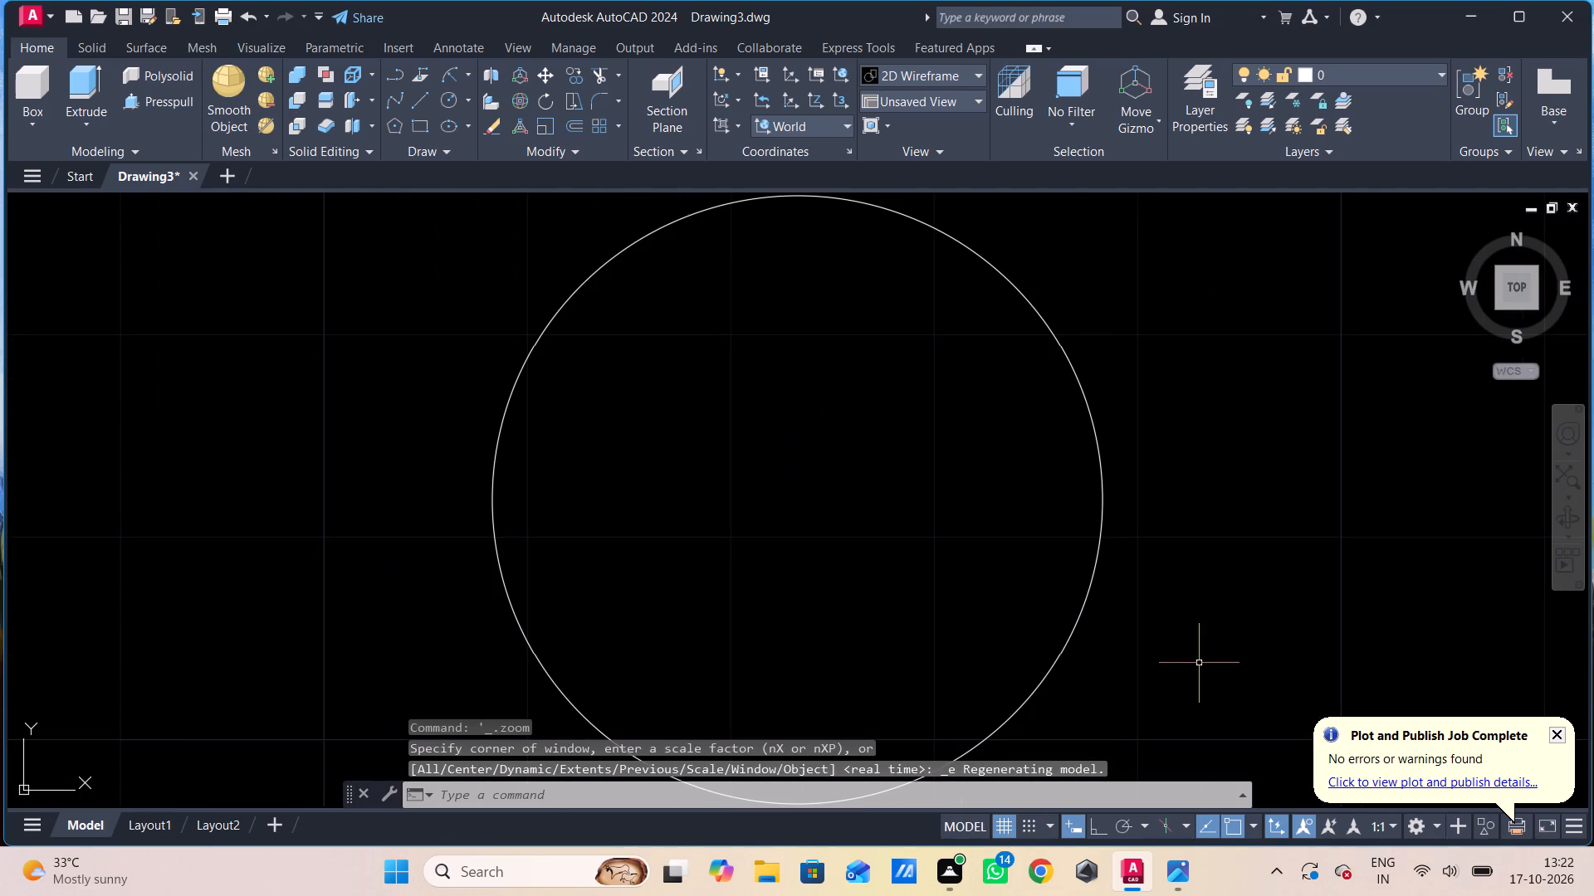
pyautogui.scroll(-2, 1195, 640)
pyautogui.moveTo(1190, 632); pyautogui.dragTo(1151, 587, button='middle')
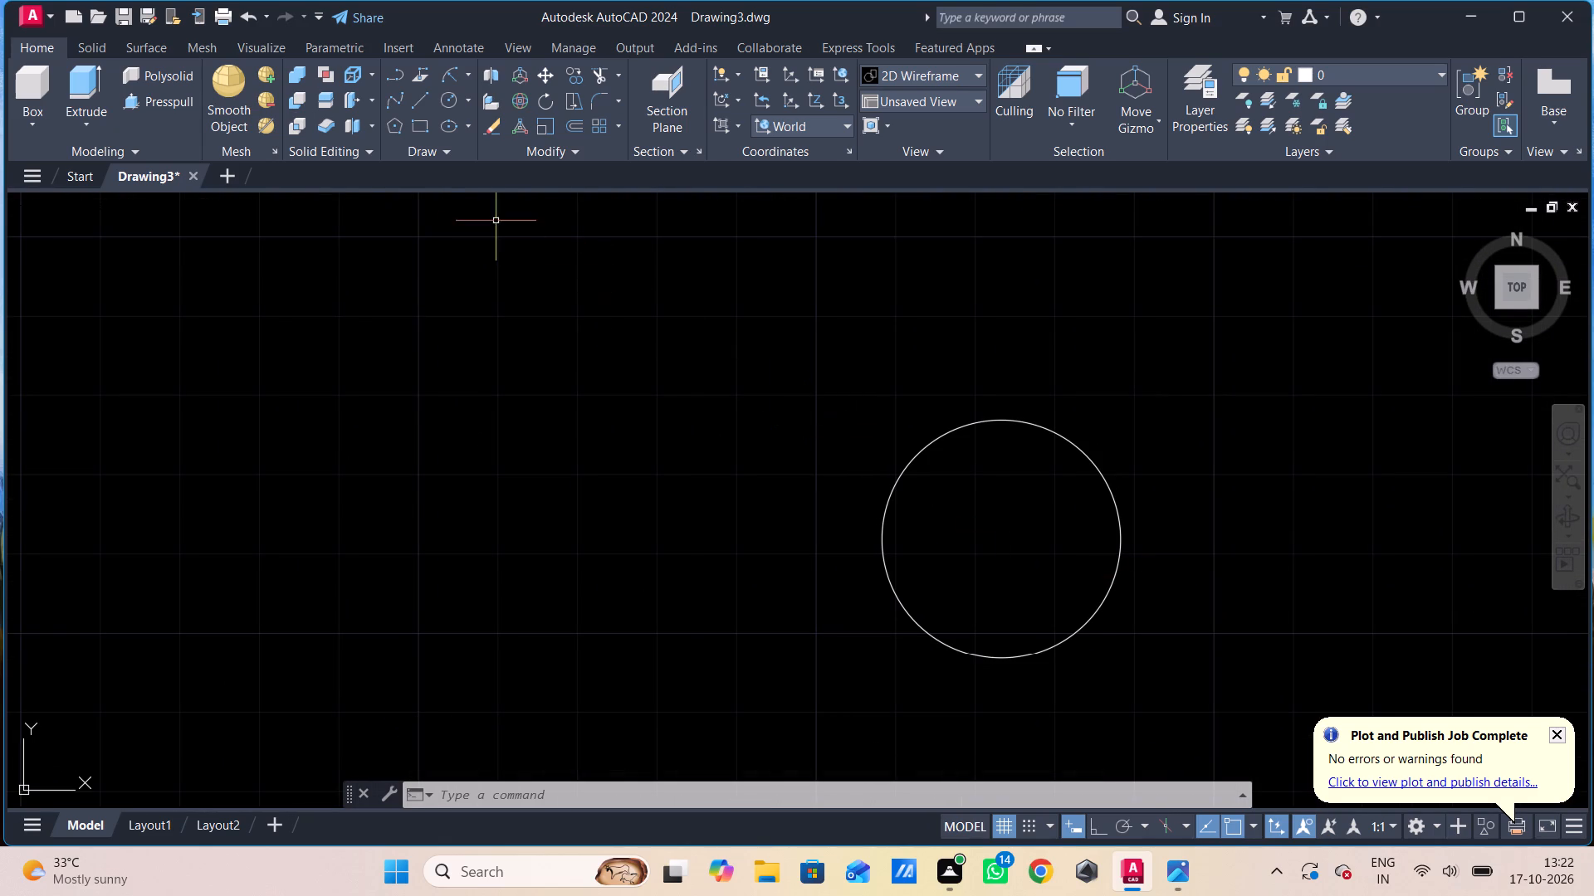
pyautogui.click(177, 99)
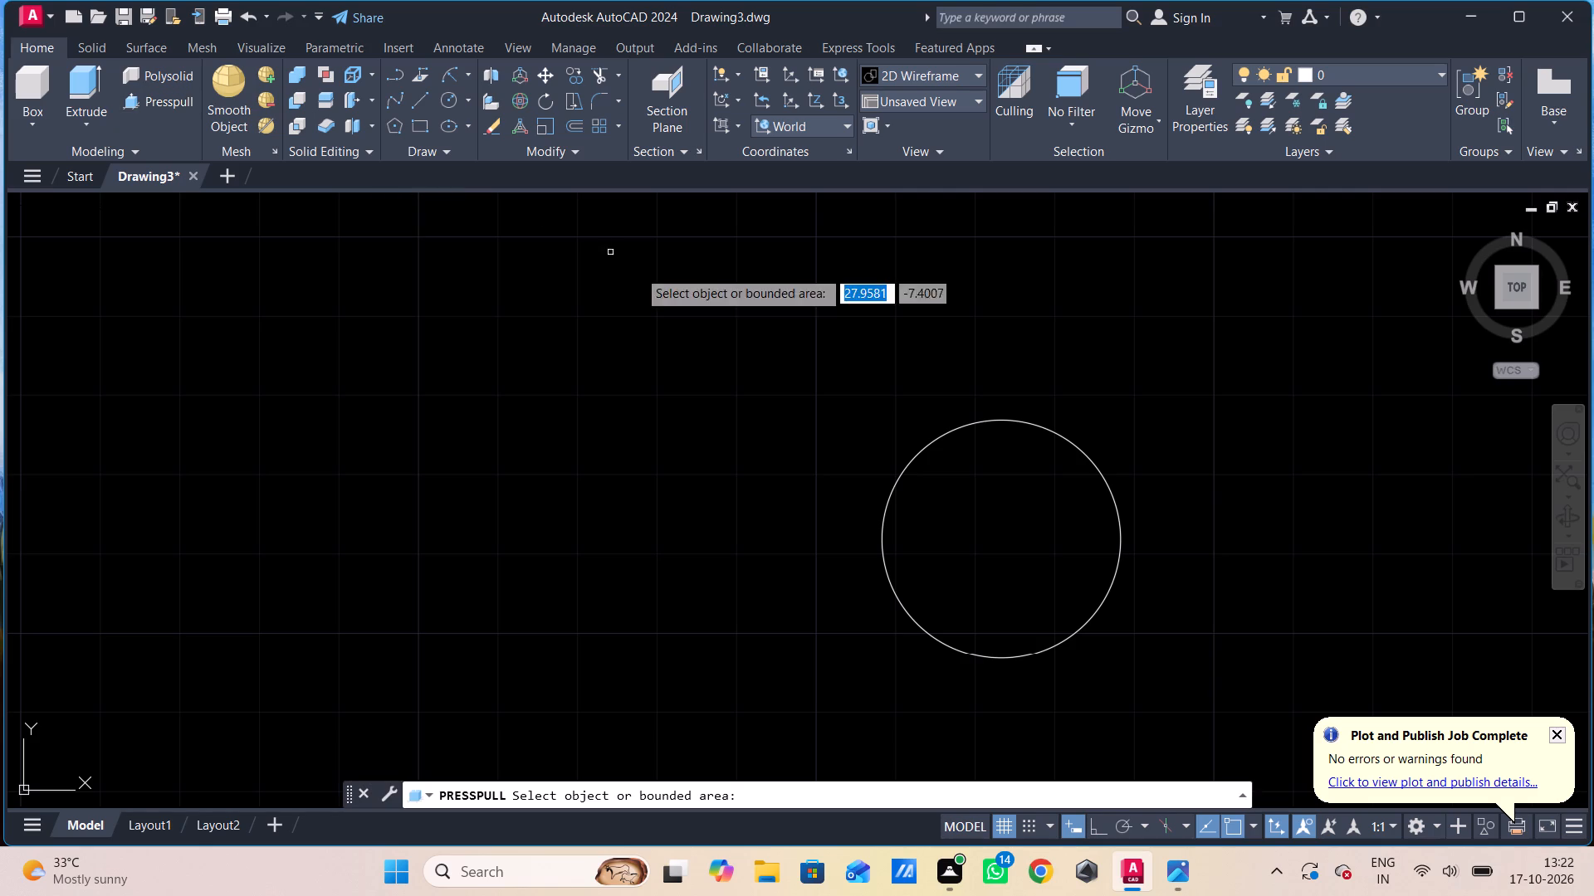
pyautogui.press('Escape')
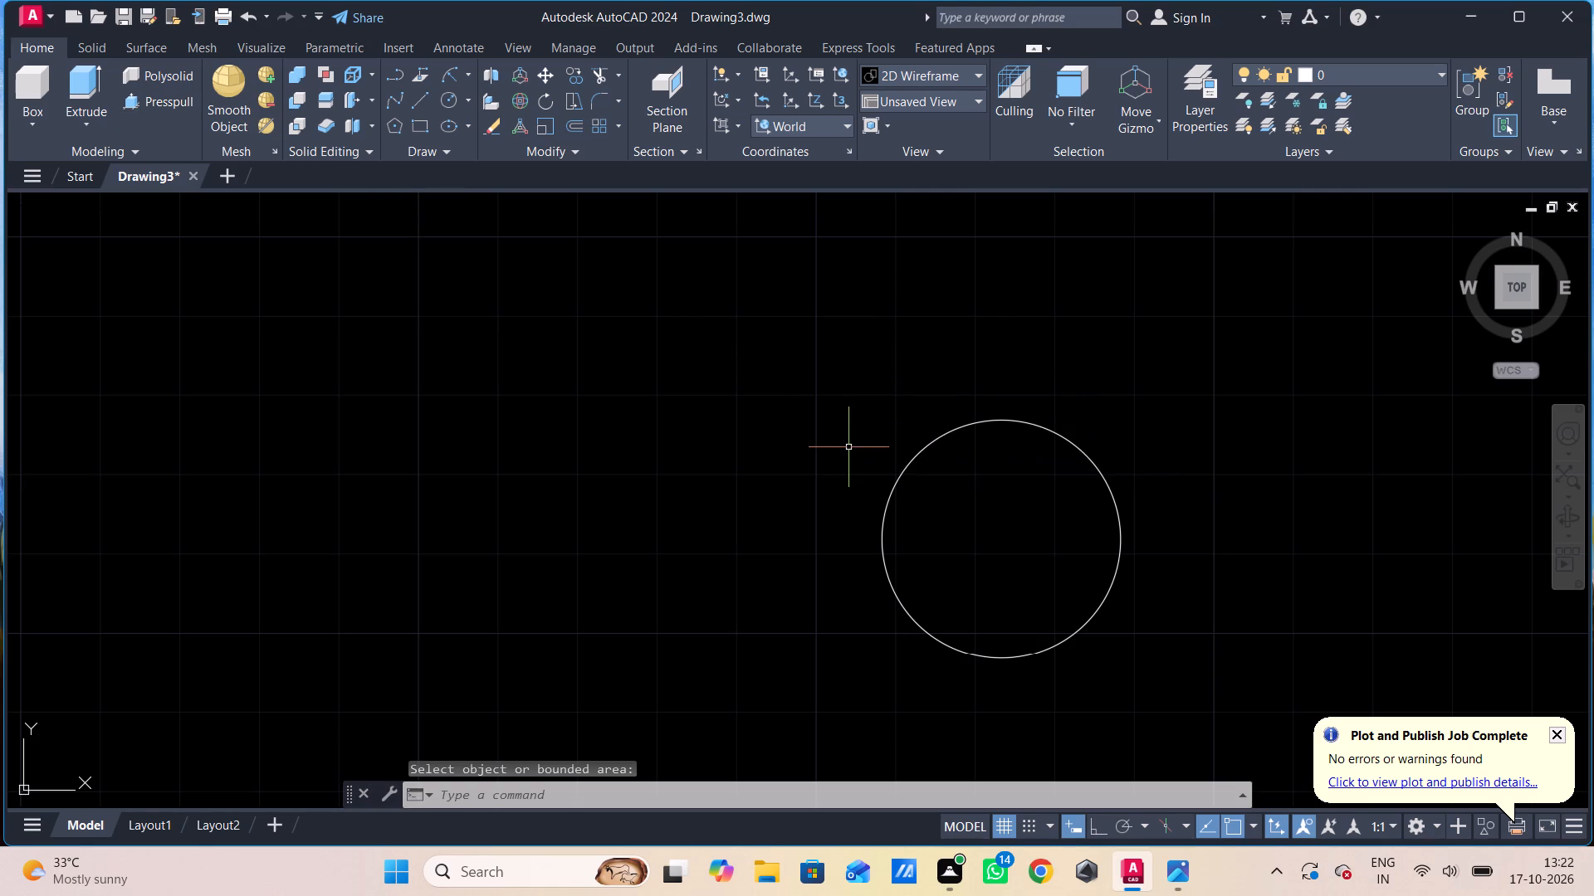
pyautogui.write('c')
pyautogui.press('space')
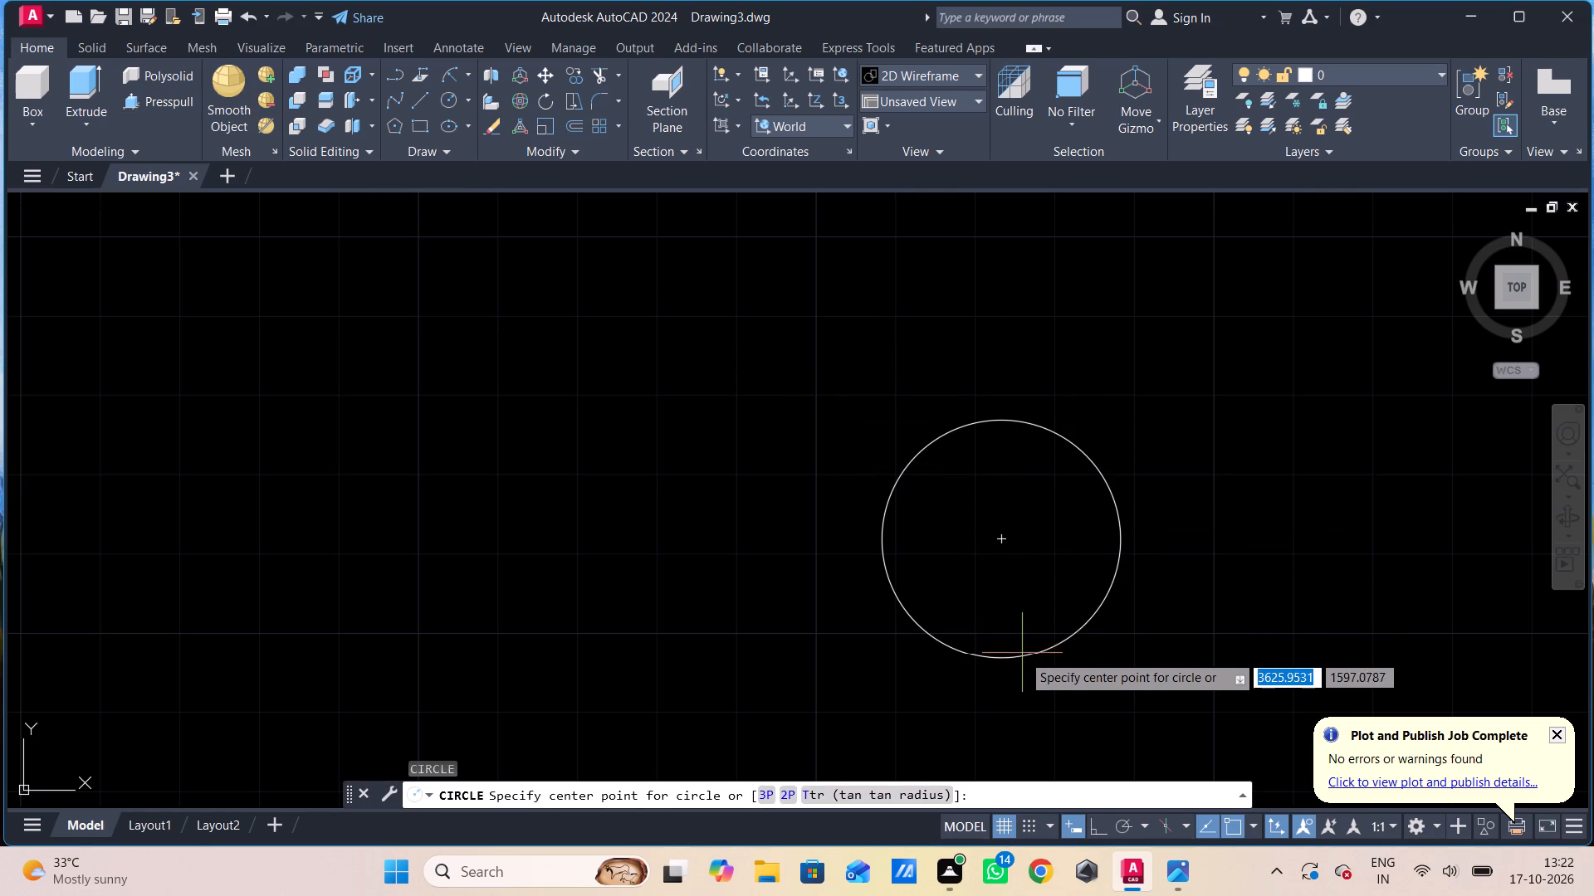
pyautogui.click(1007, 539)
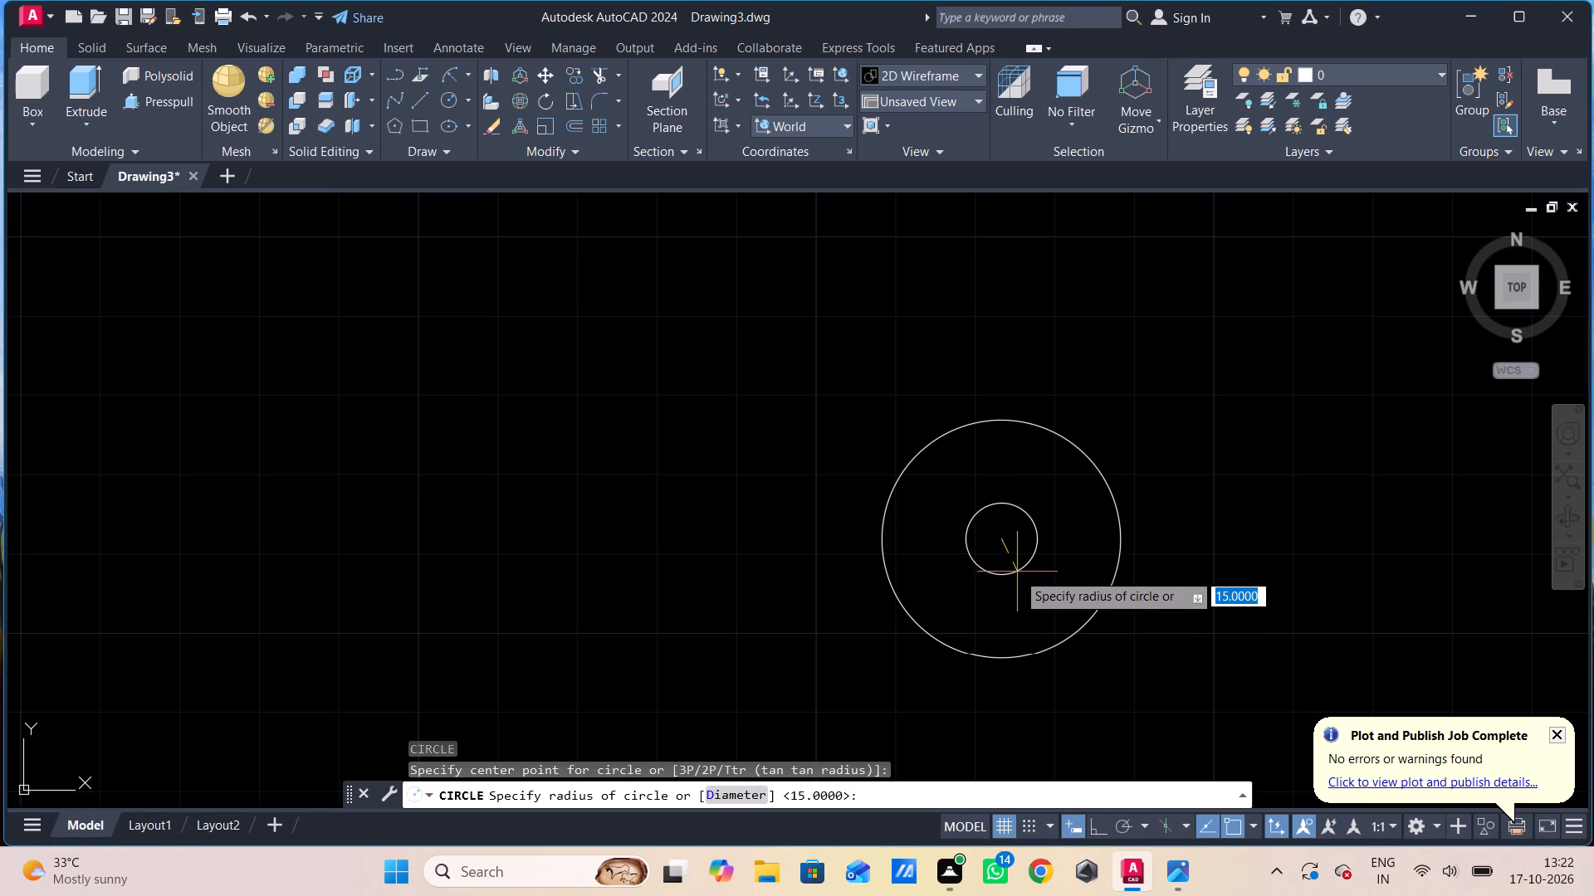
pyautogui.write('20')
pyautogui.press('Return')
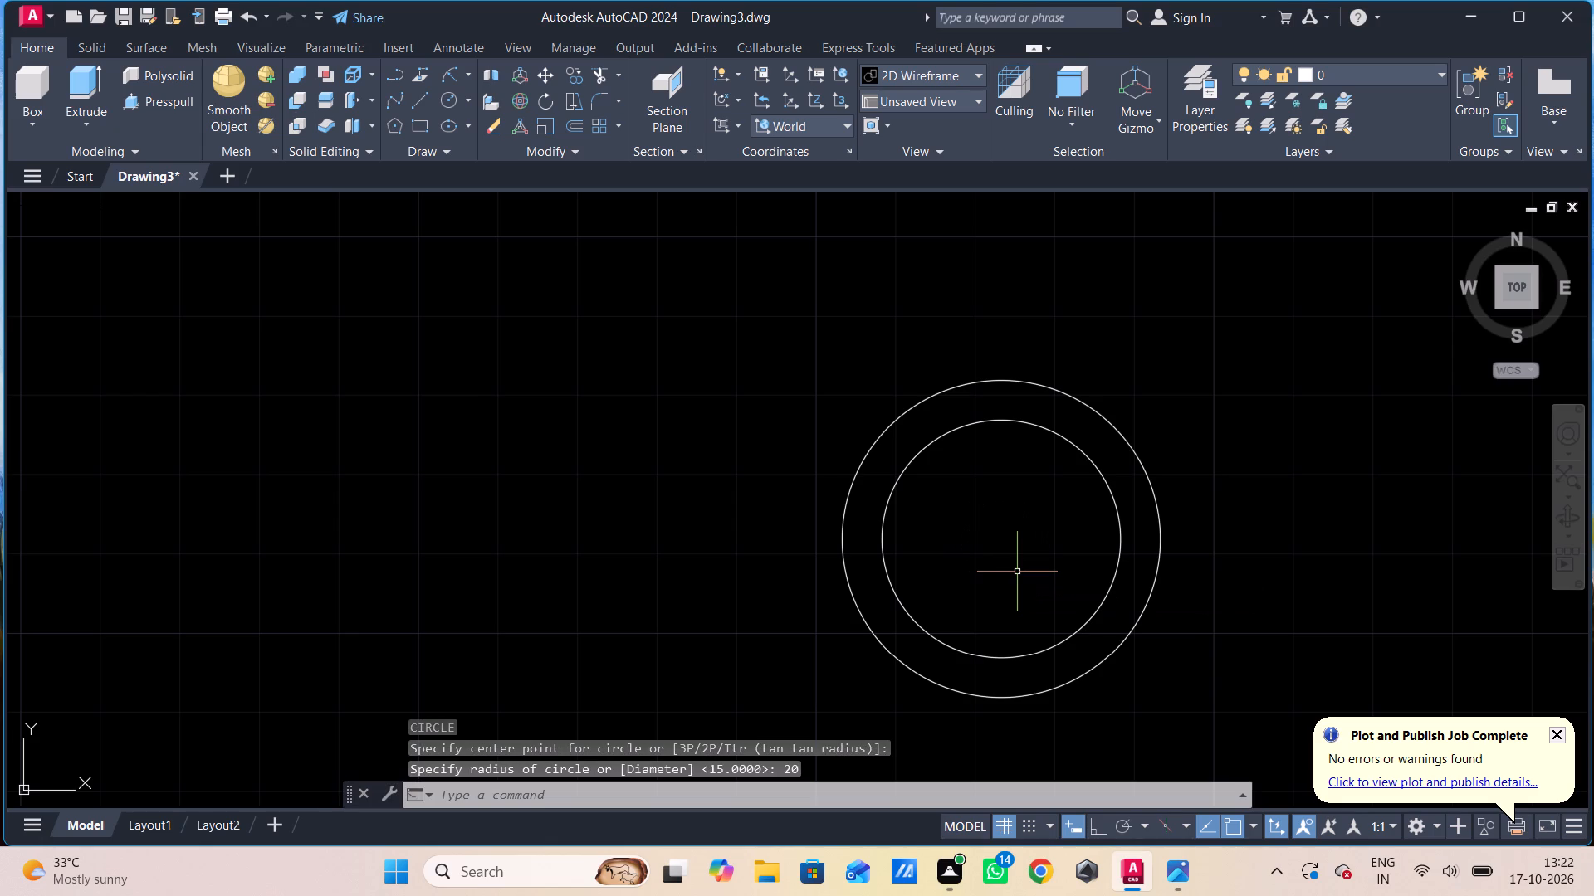
# Draw a third circle of radius 10 on the same centre point.
pyautogui.press('space')
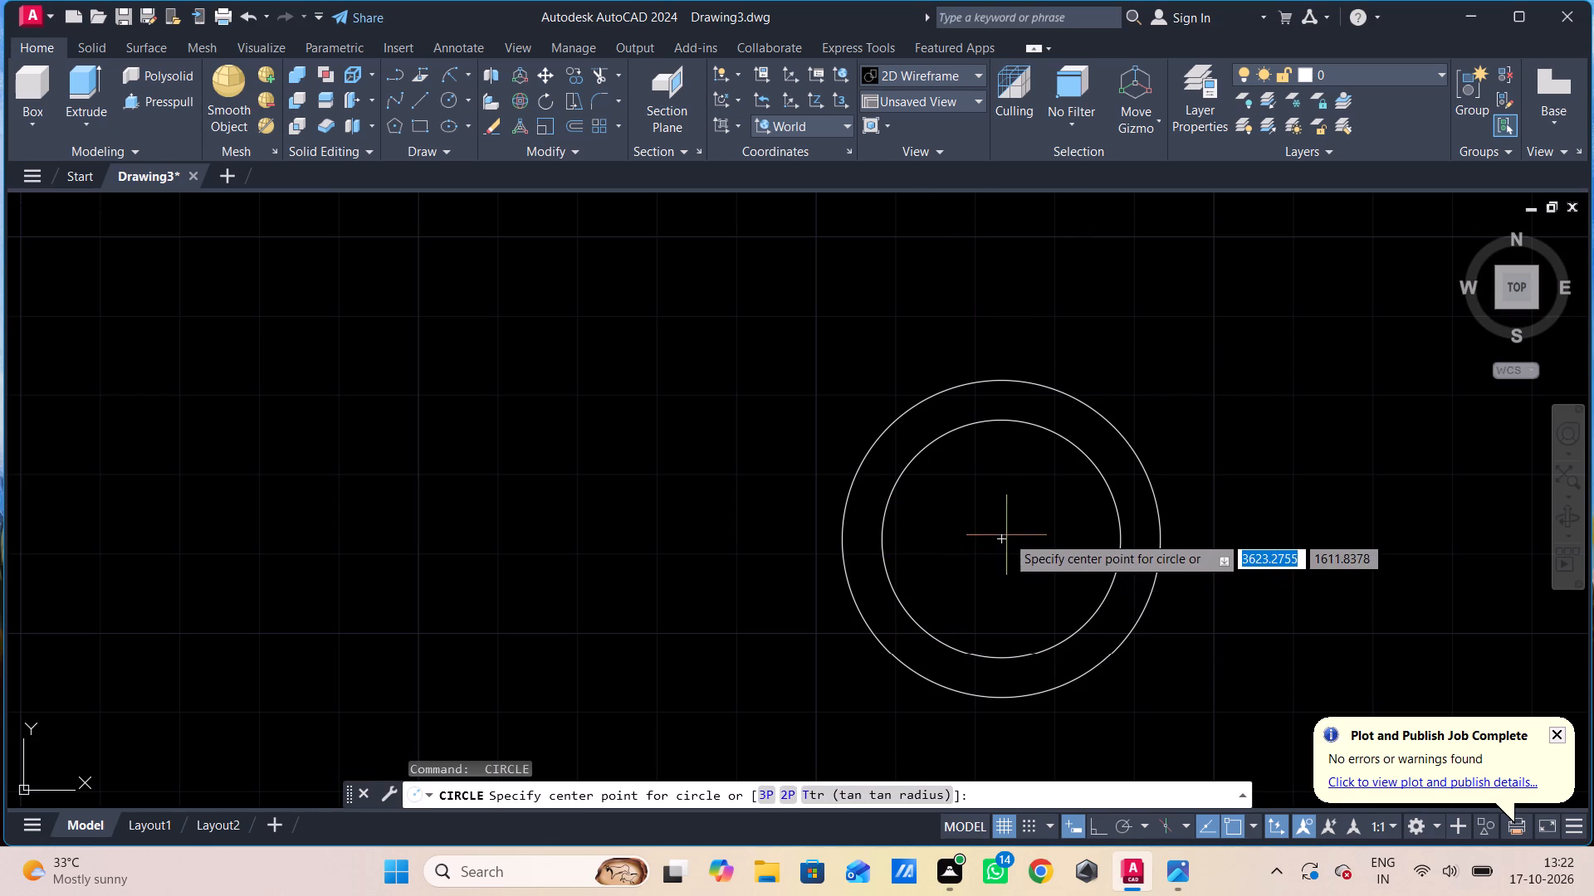
pyautogui.click(1006, 535)
pyautogui.write('10')
pyautogui.press('Return')
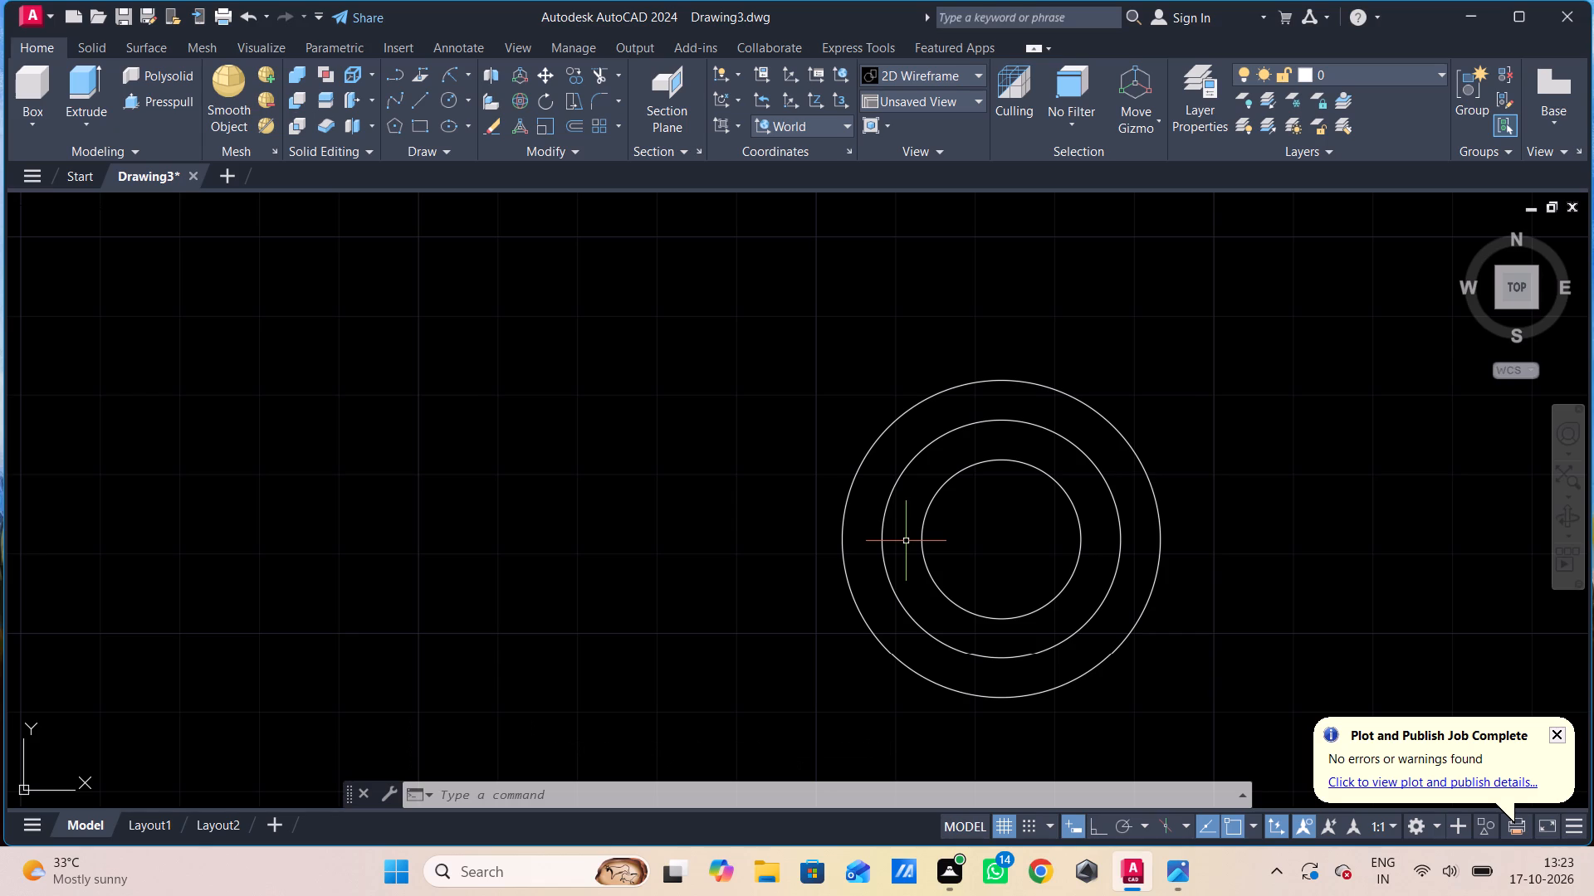
# Presspull the middle, radius-15 circle by -40 to form a cylinder below the sketch plane.
pyautogui.keyDown('shift'); pyautogui.moveTo(907, 696); pyautogui.dragTo(907, 671, button='middle'); pyautogui.keyUp('shift')
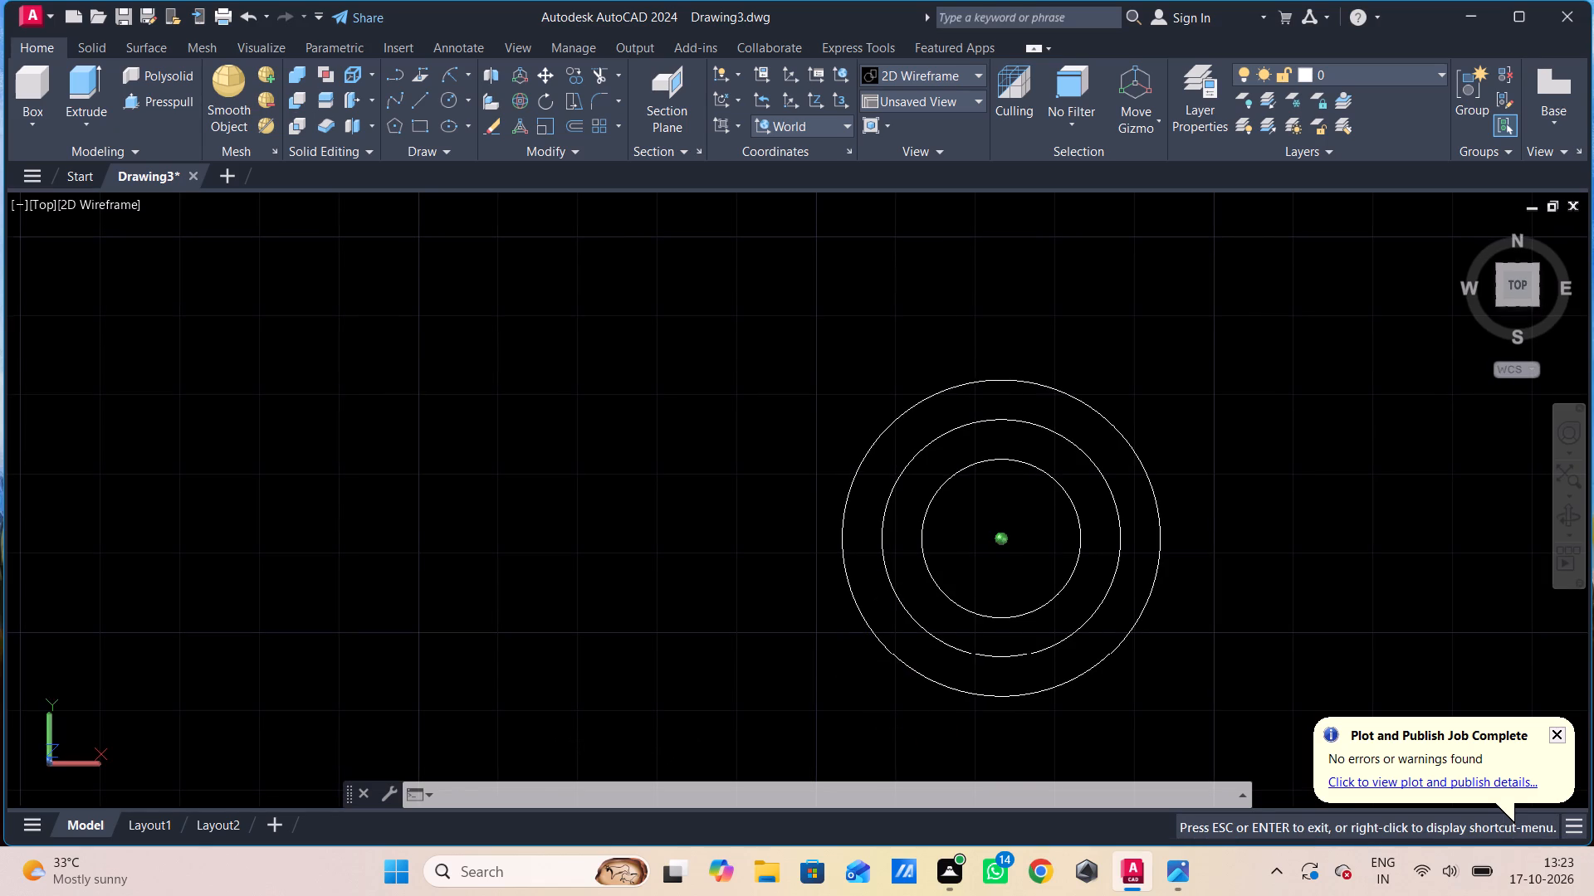
pyautogui.keyDown('shift'); pyautogui.moveTo(907, 671); pyautogui.dragTo(913, 588, button='middle'); pyautogui.keyUp('shift')
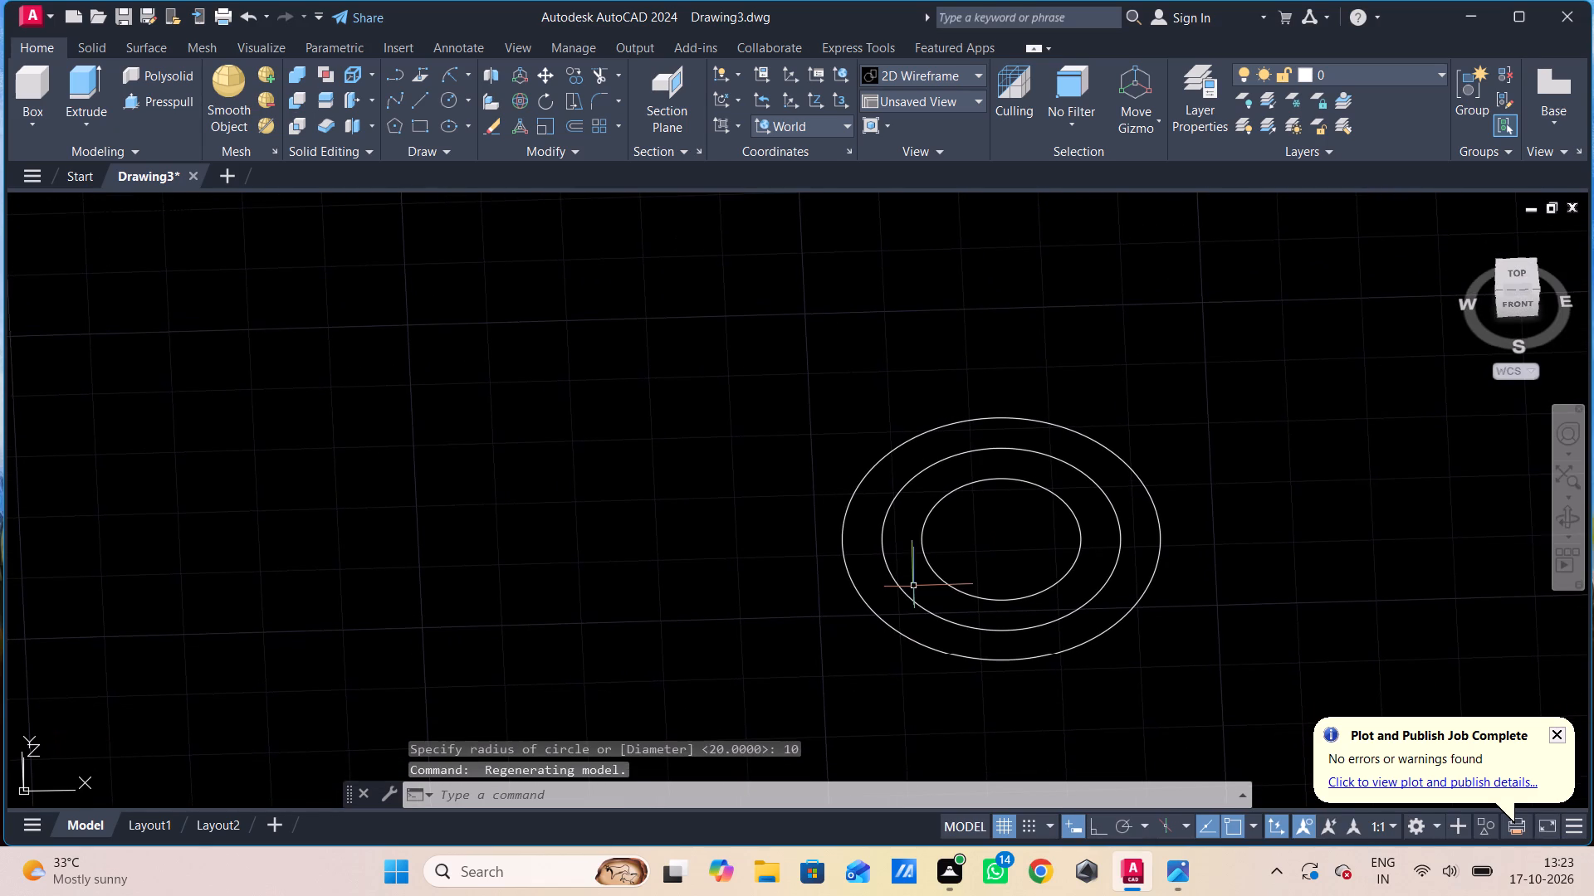
pyautogui.click(192, 105)
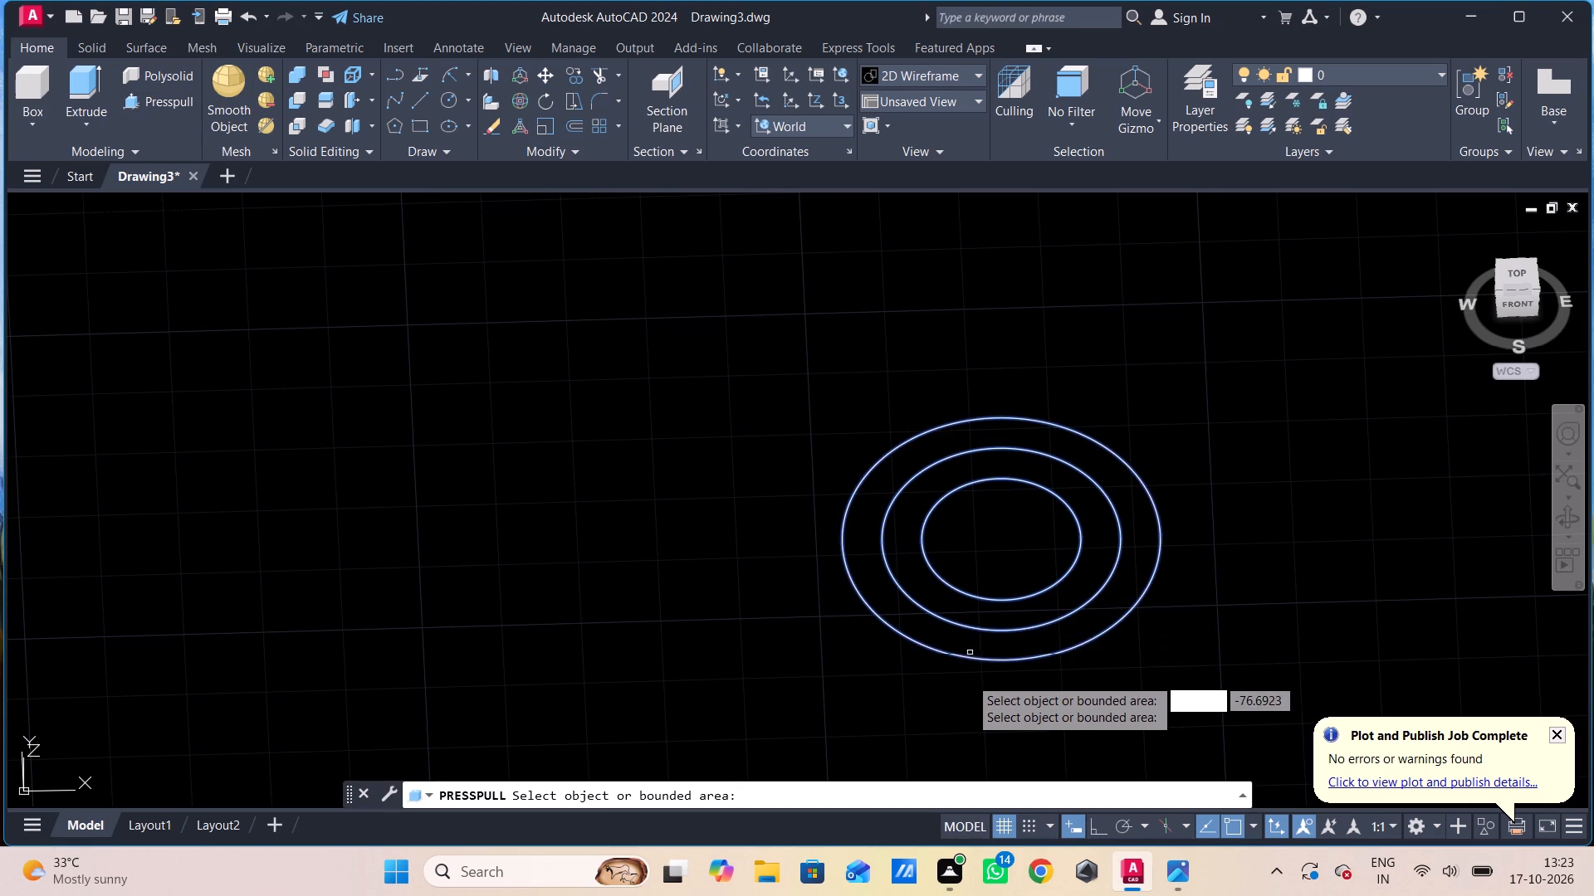
pyautogui.click(967, 629)
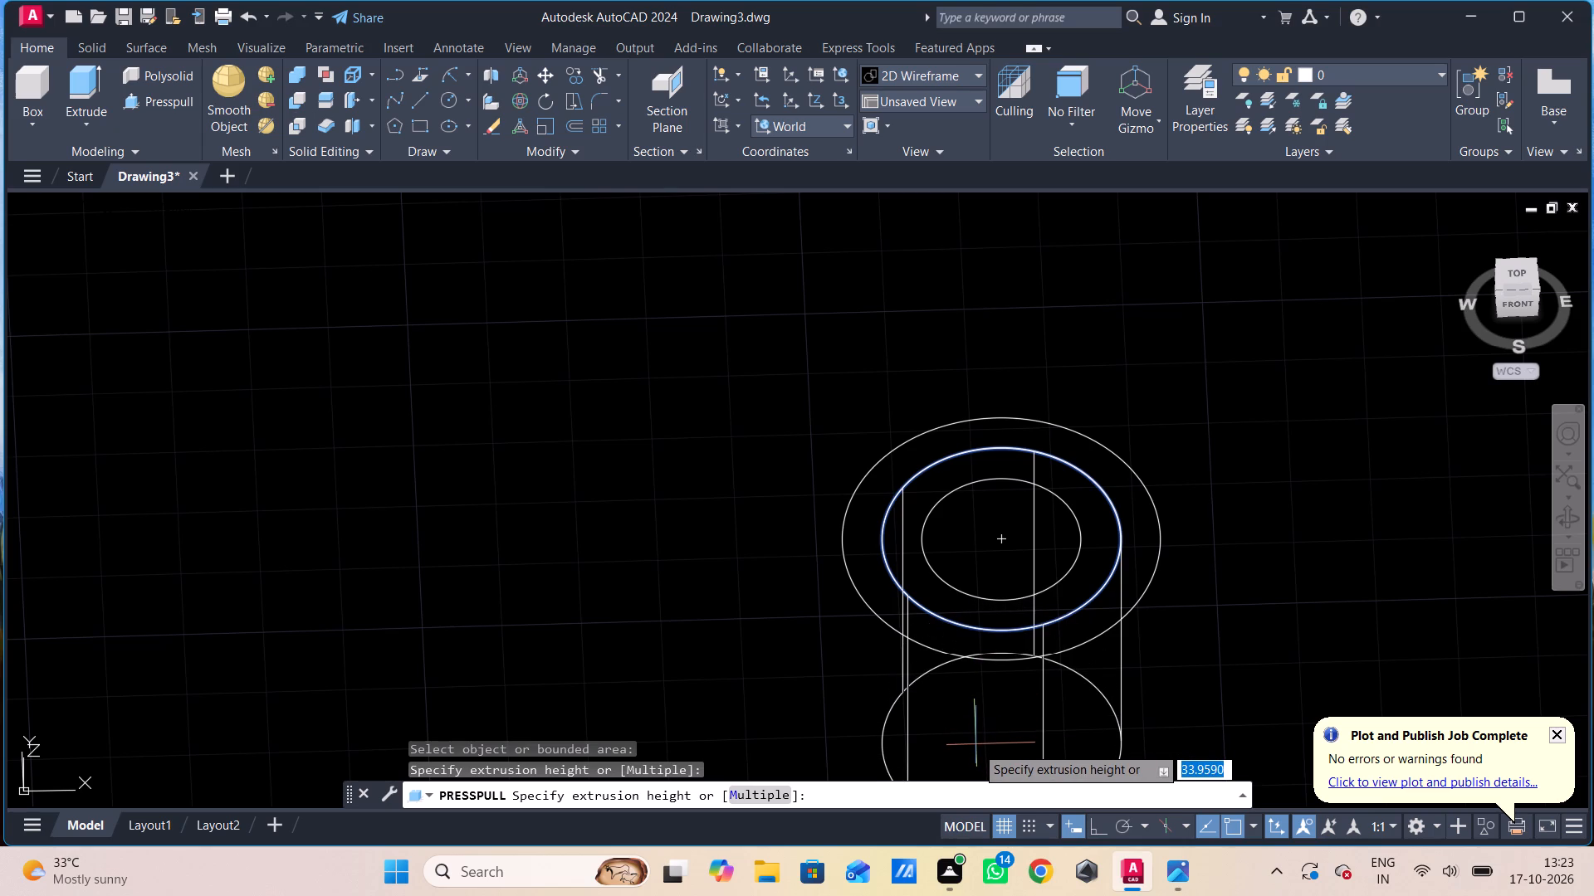
pyautogui.press('-')
pyautogui.write('40')
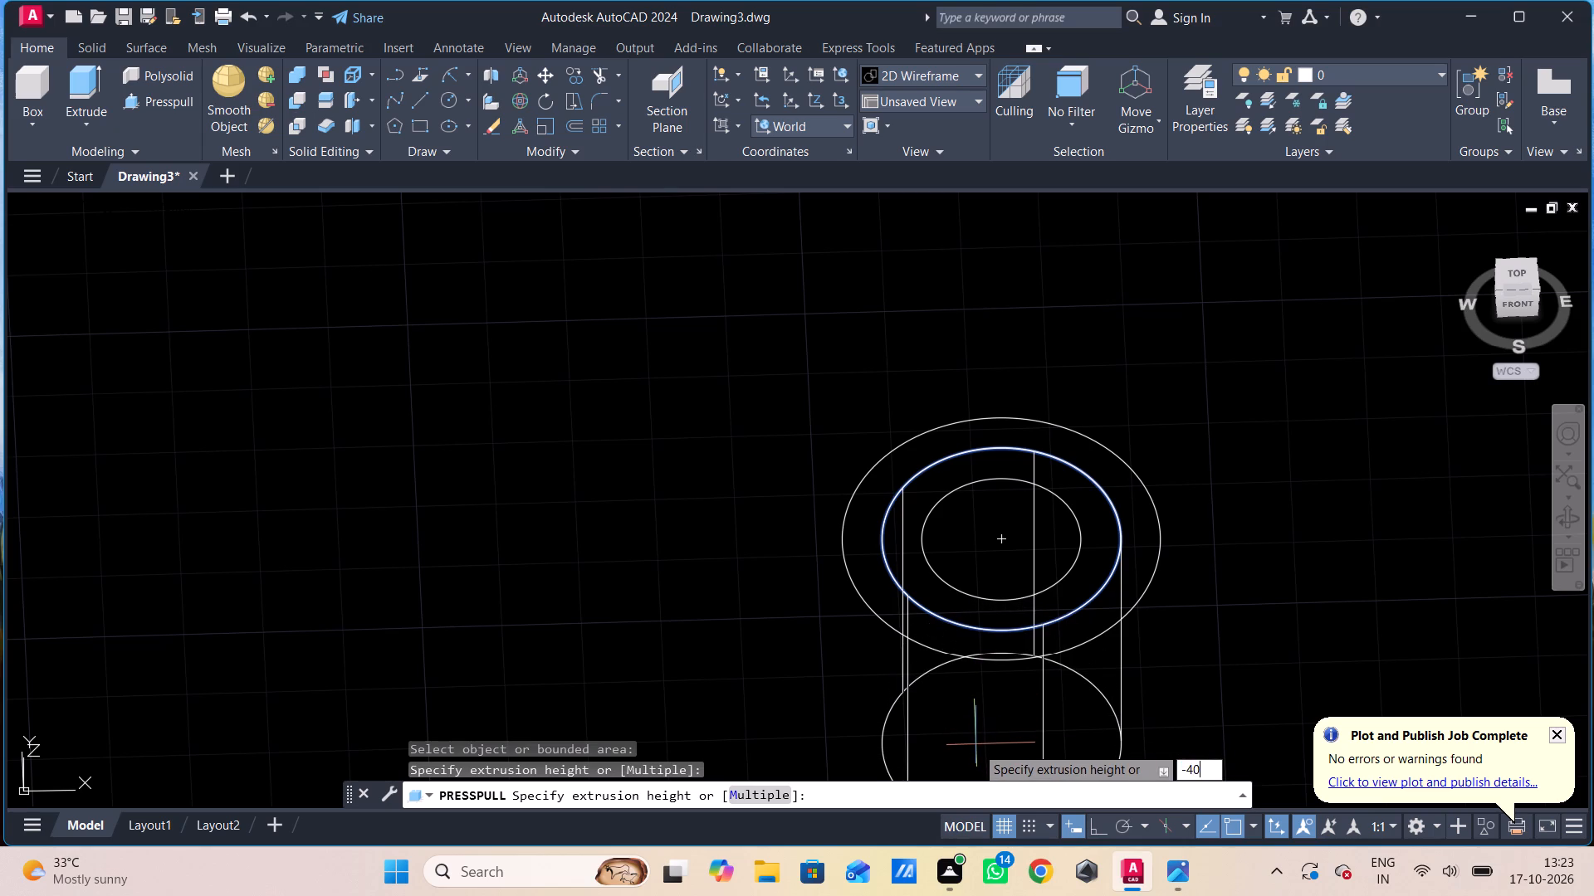
pyautogui.press('Return')
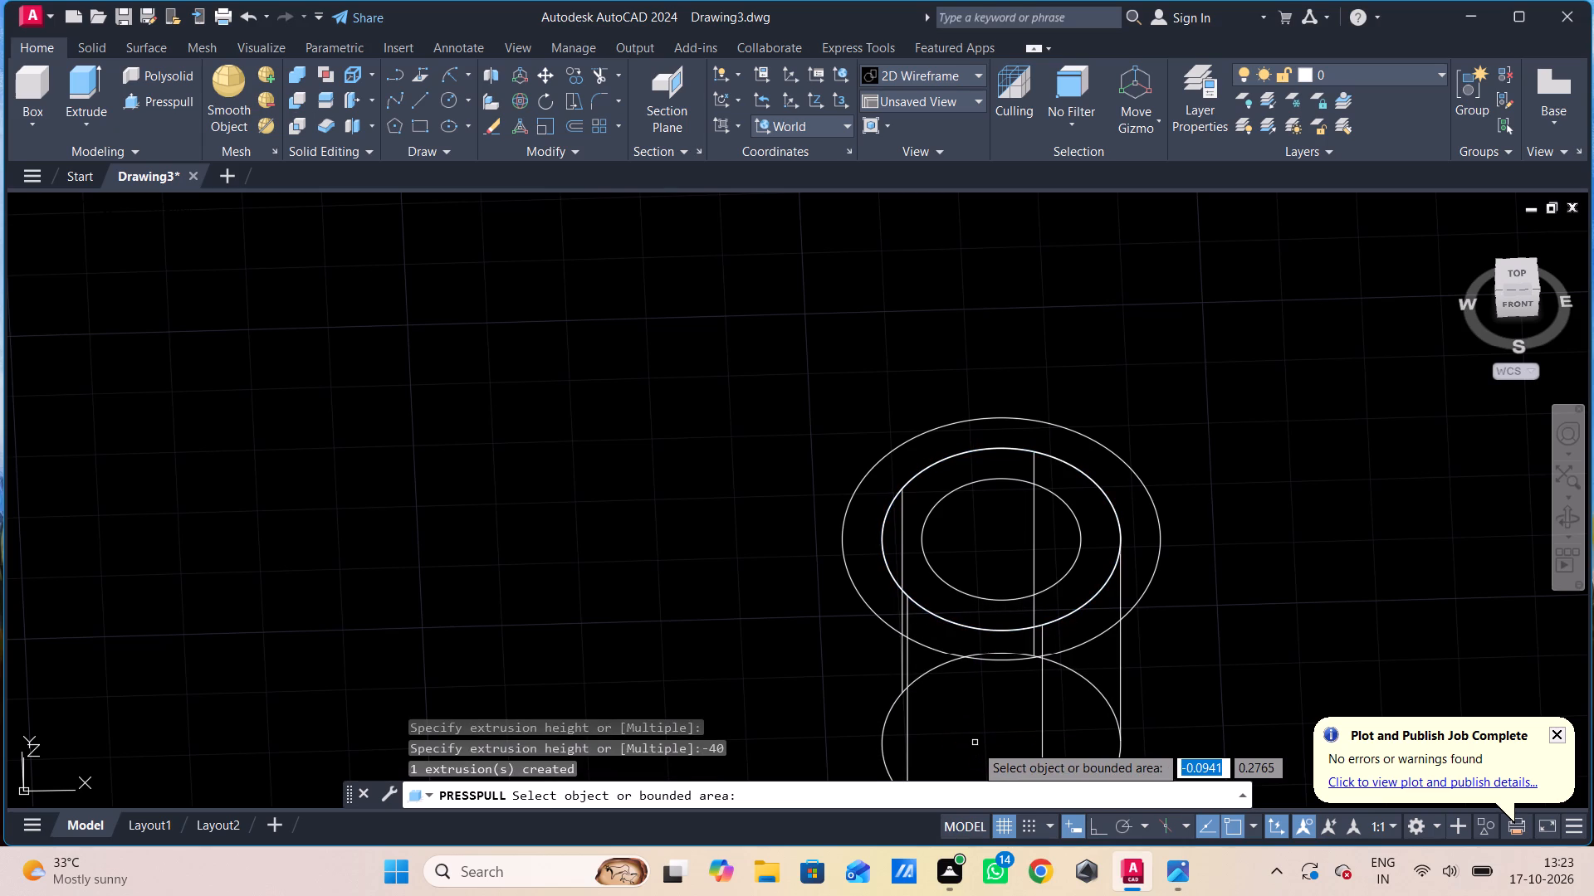
# Presspull the ring between the radius-15 and radius-20 circles upward by 8 to form a collar.
pyautogui.moveTo(975, 744); pyautogui.dragTo(994, 481, button='middle')
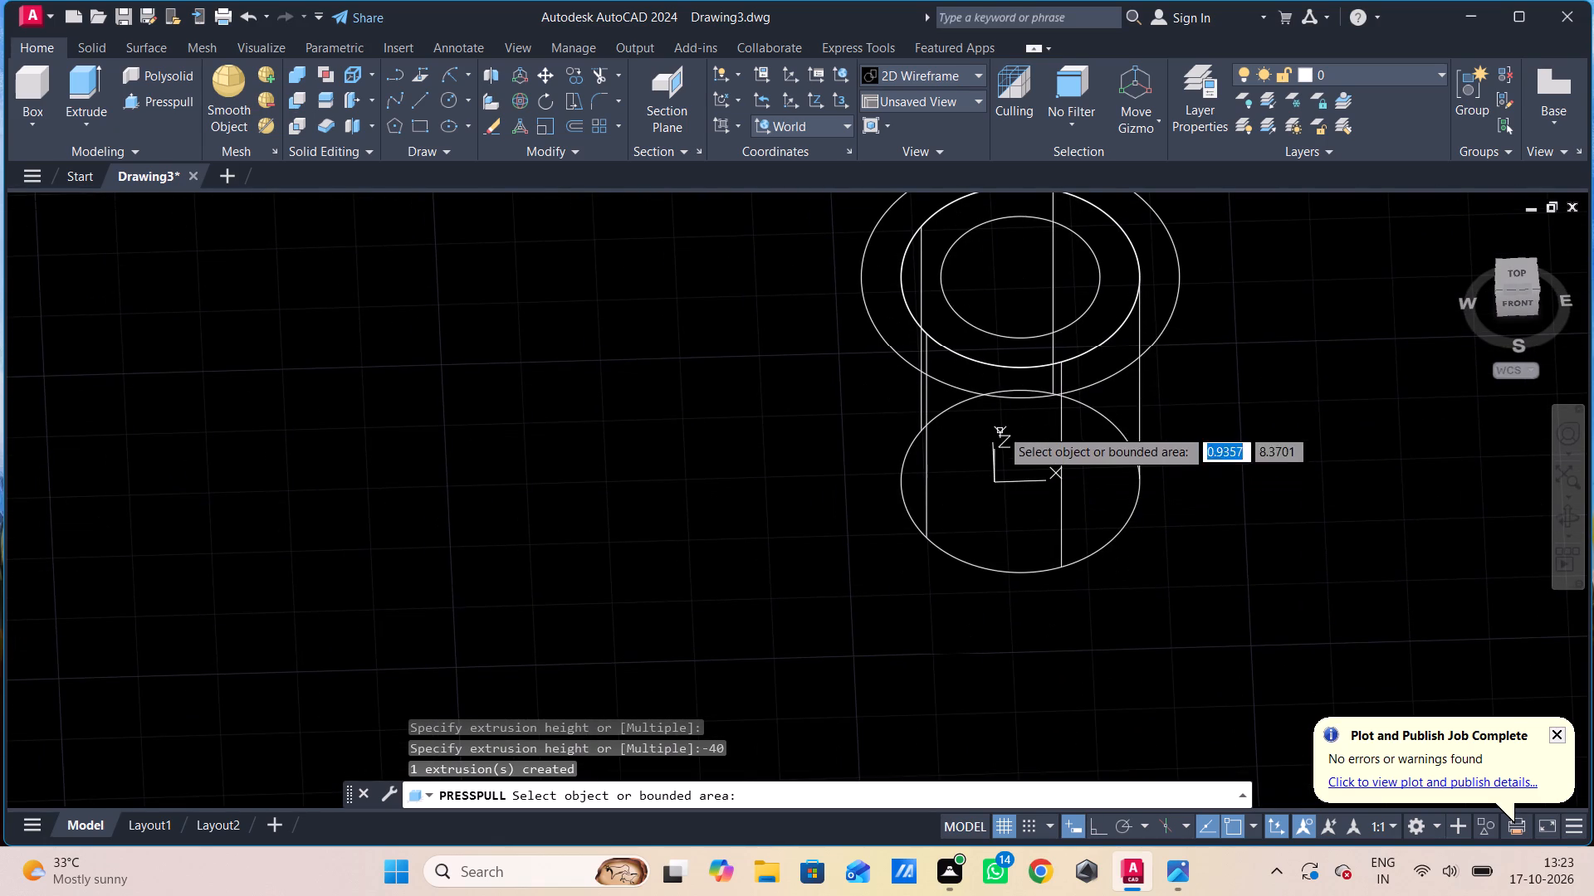
pyautogui.click(1014, 375)
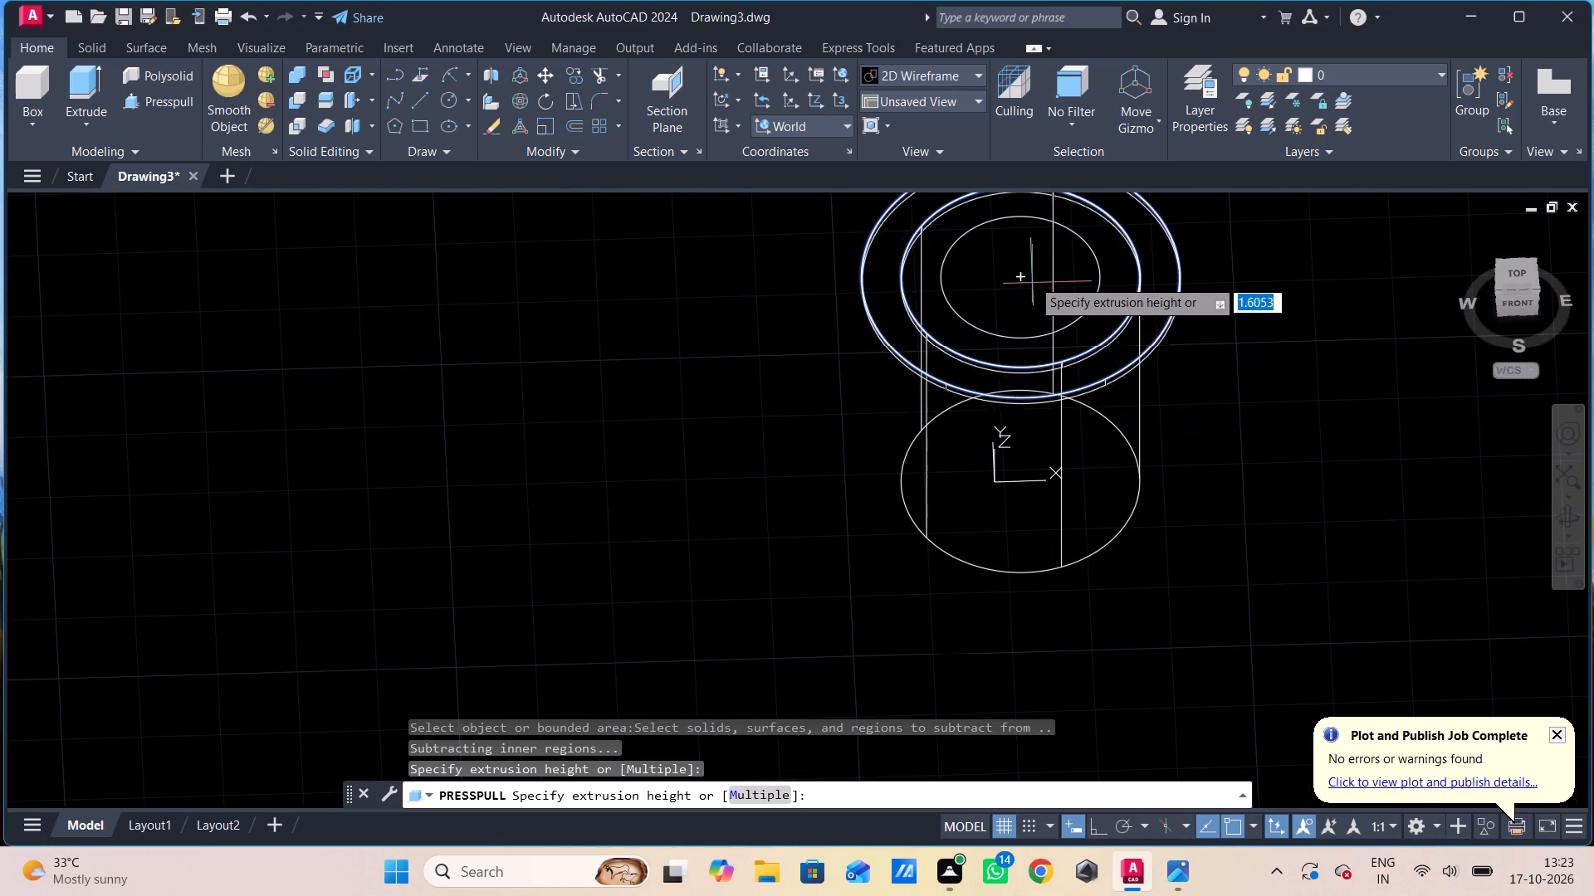
pyautogui.moveTo(1046, 266); pyautogui.dragTo(1042, 329, button='middle')
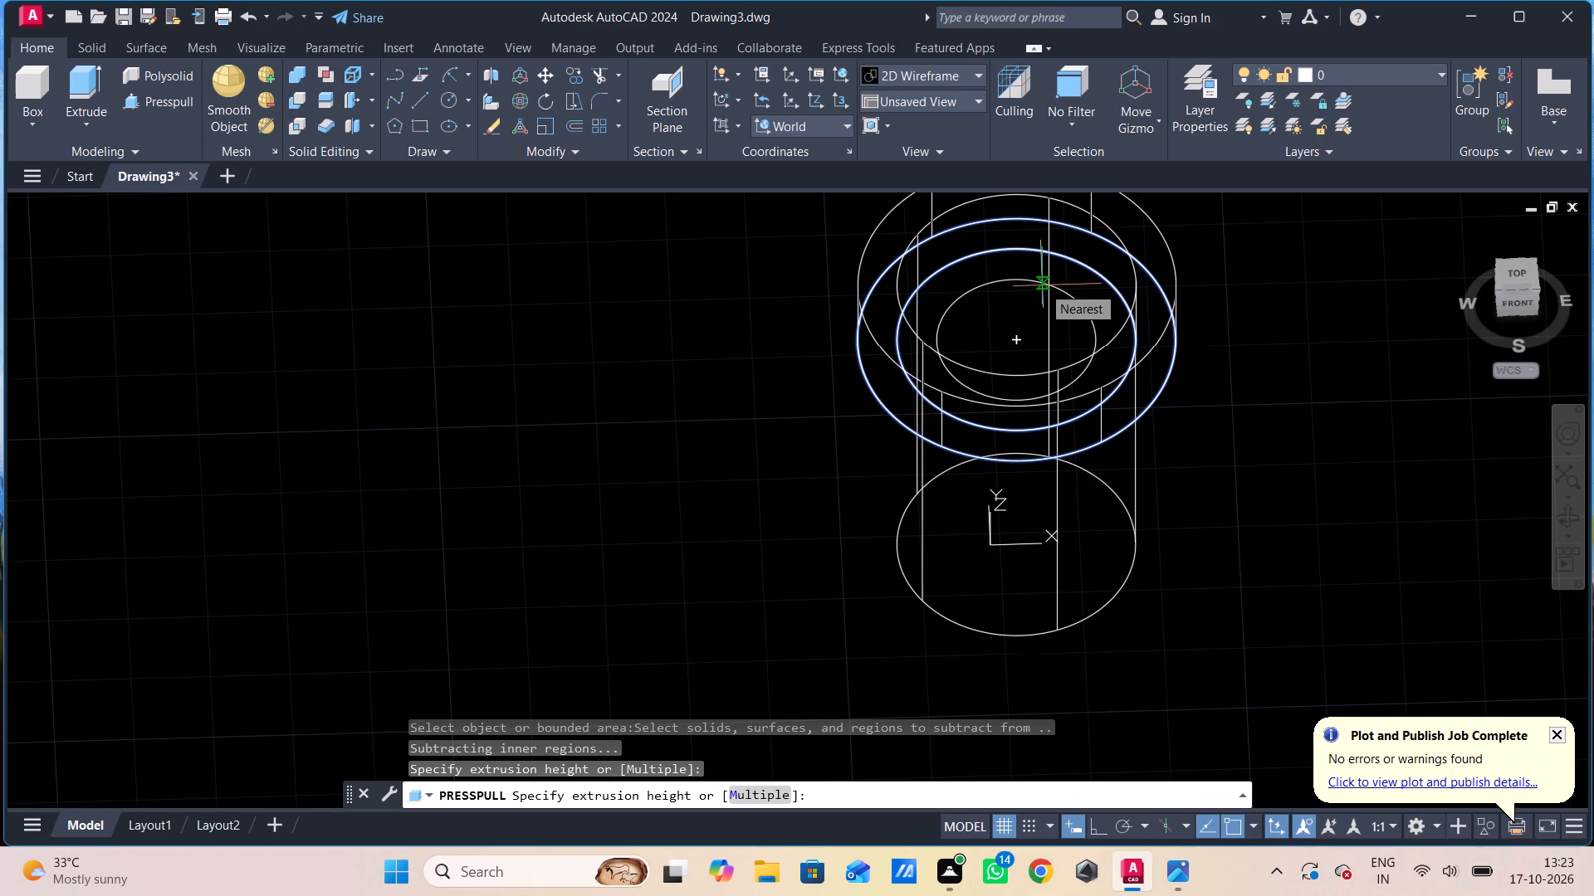
pyautogui.press('8')
pyautogui.press('Return')
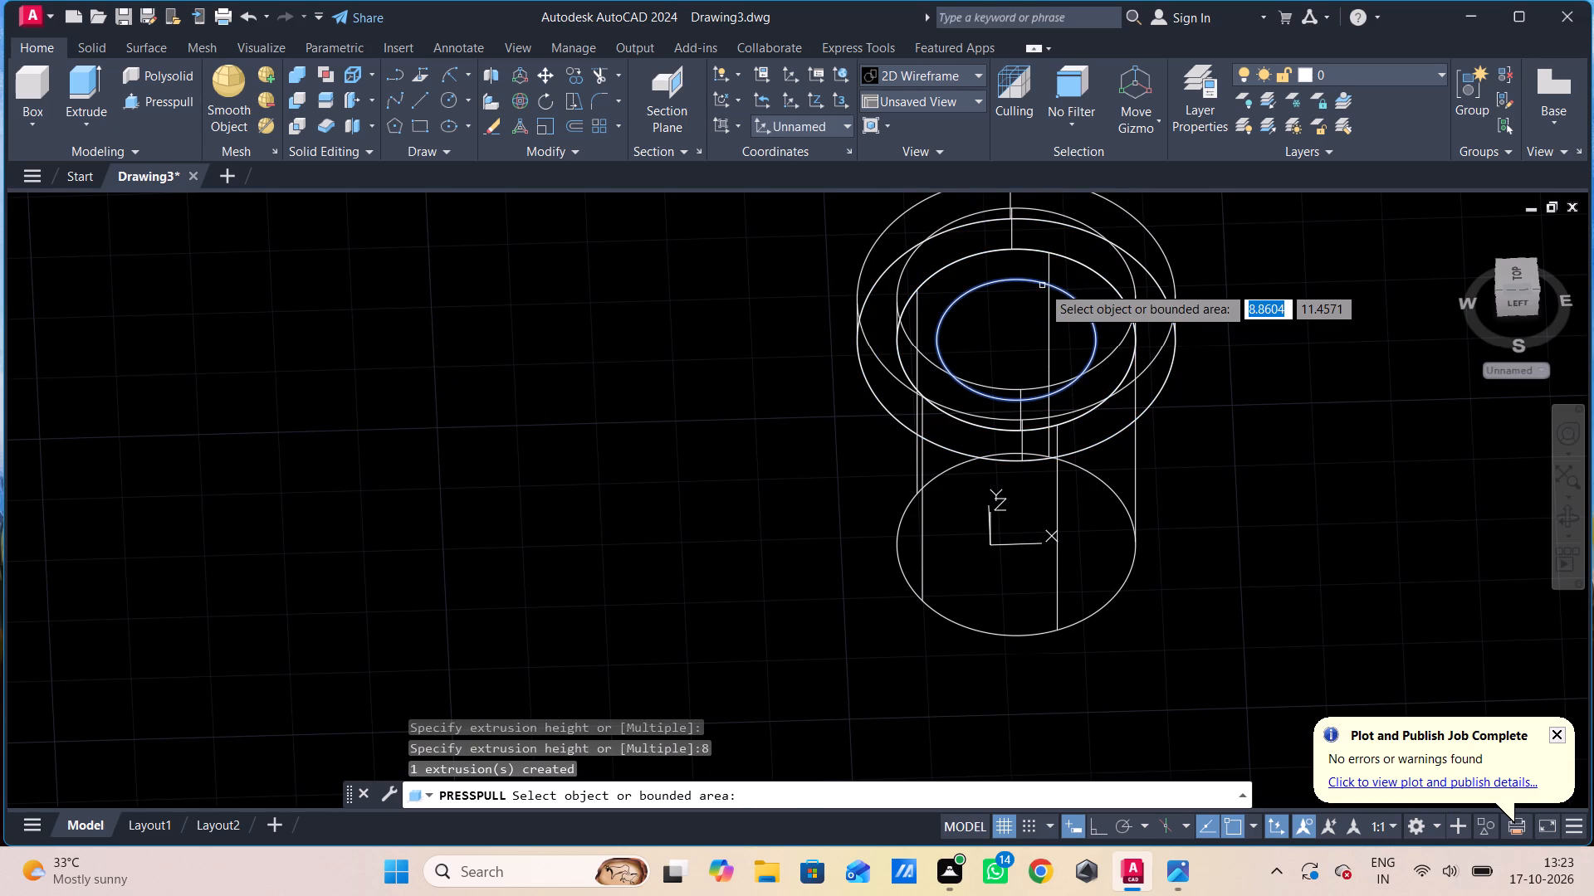
pyautogui.press('Escape')
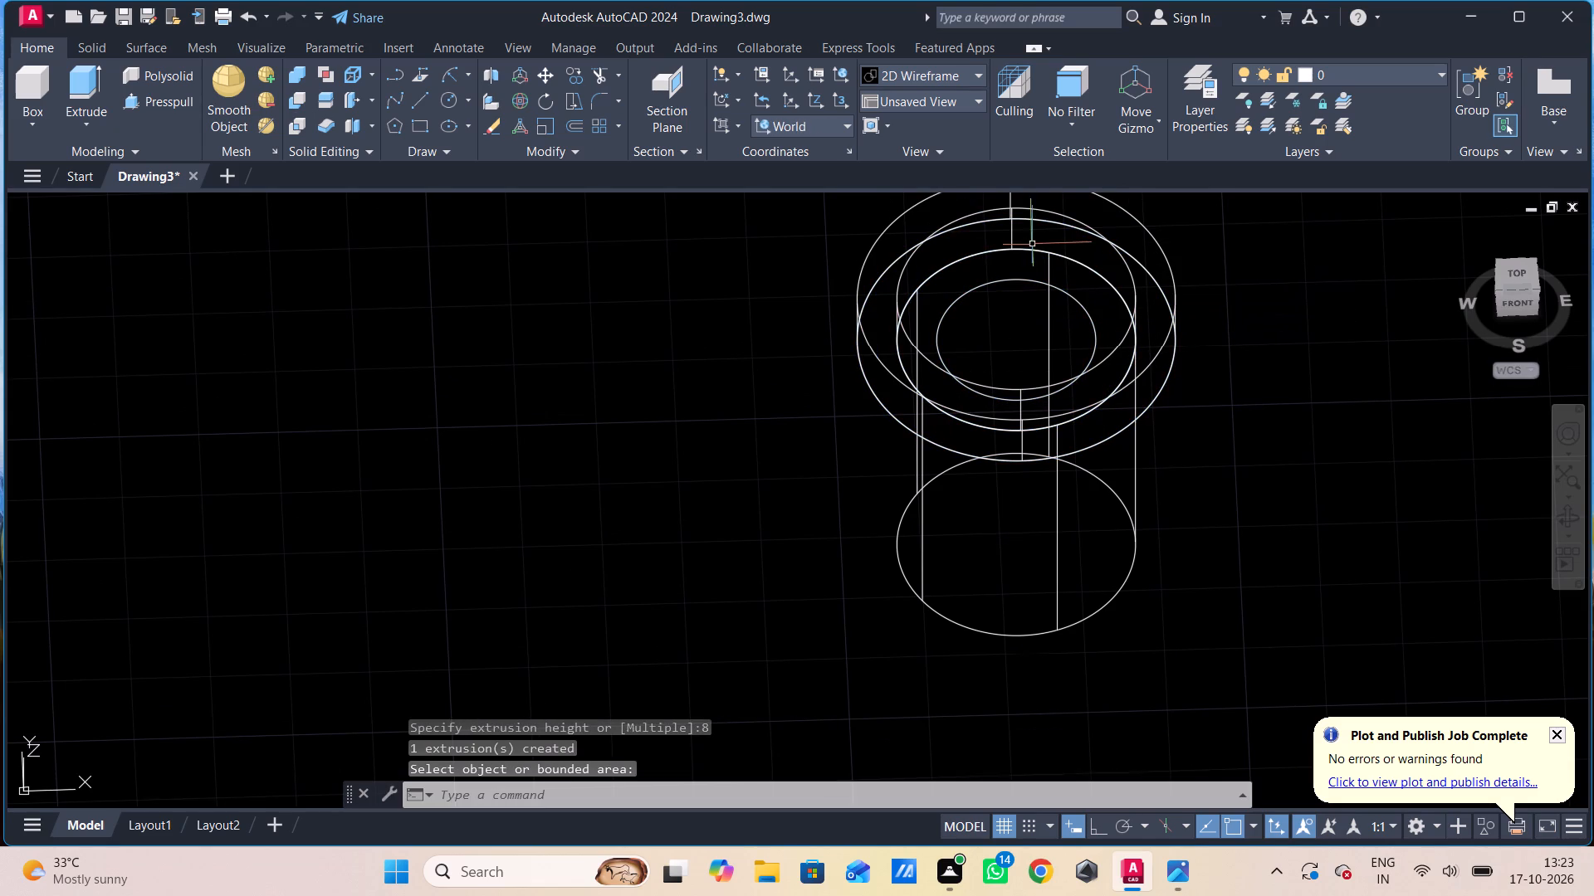
# Set the visual style to Shades of Gray.
pyautogui.click(130, 196)
pyautogui.click(213, 396)
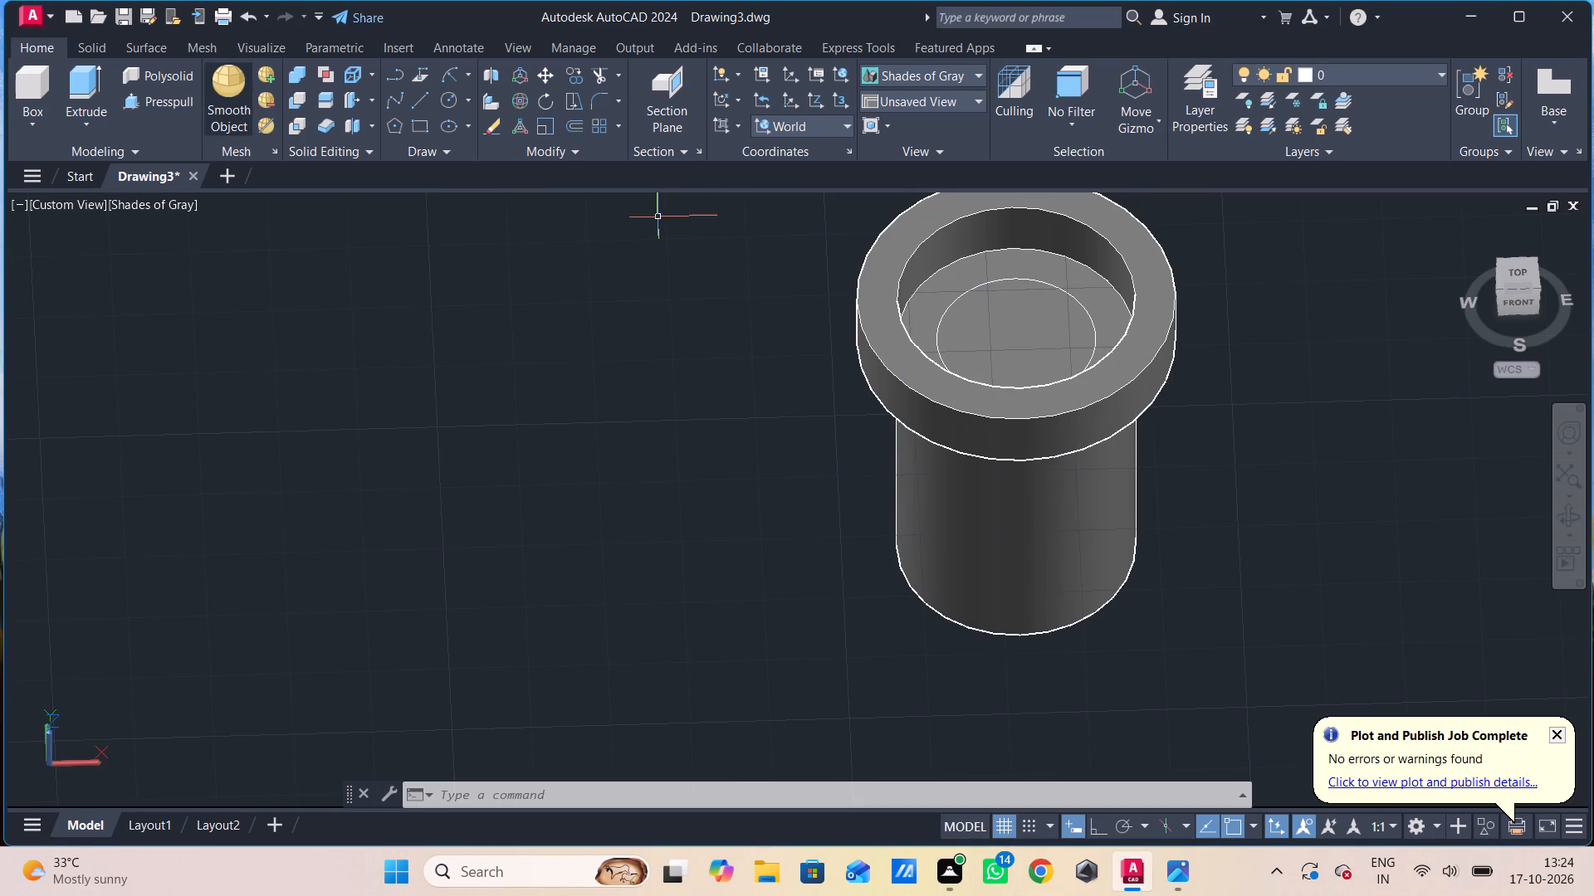
# Presspull the area inside the radius-10 circle about 57 down through the cylinder to cut a central bore.
pyautogui.click(153, 100)
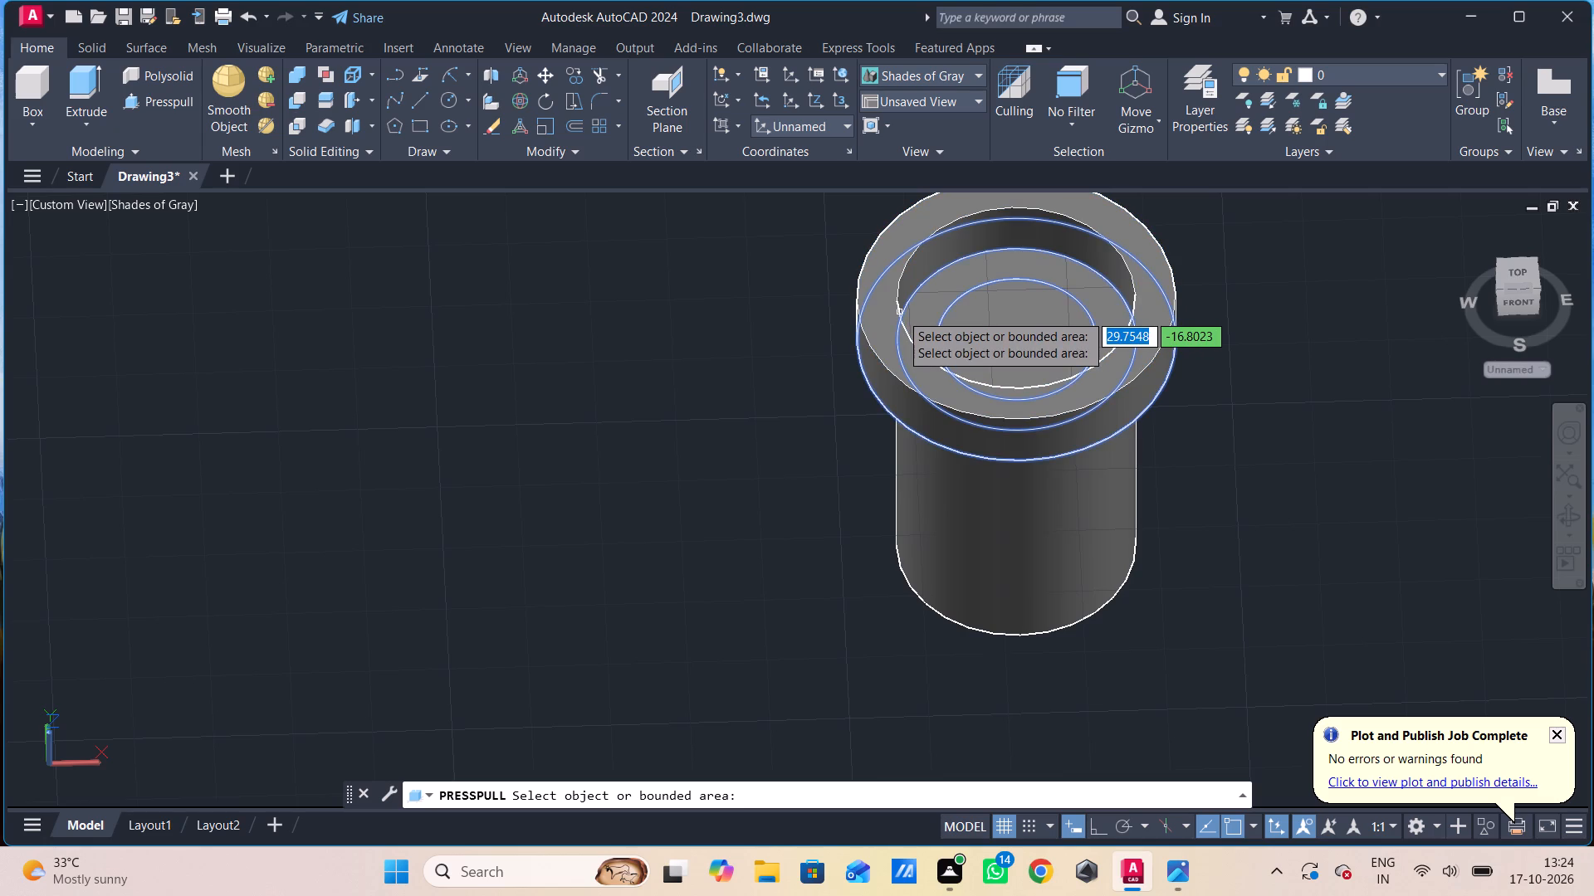
pyautogui.click(985, 302)
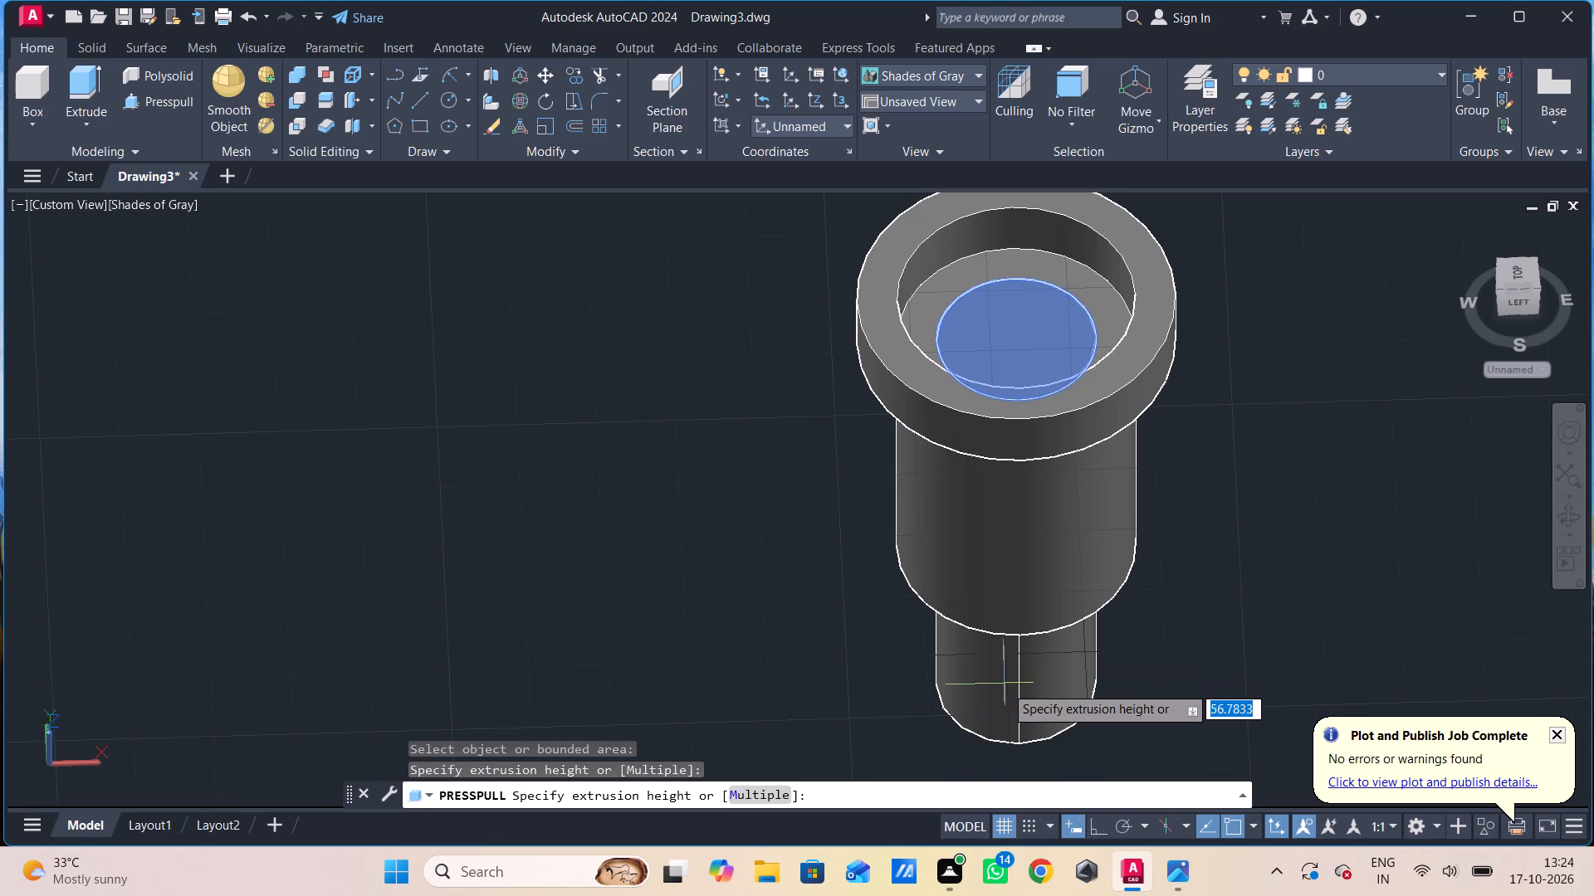
pyautogui.click(1005, 685)
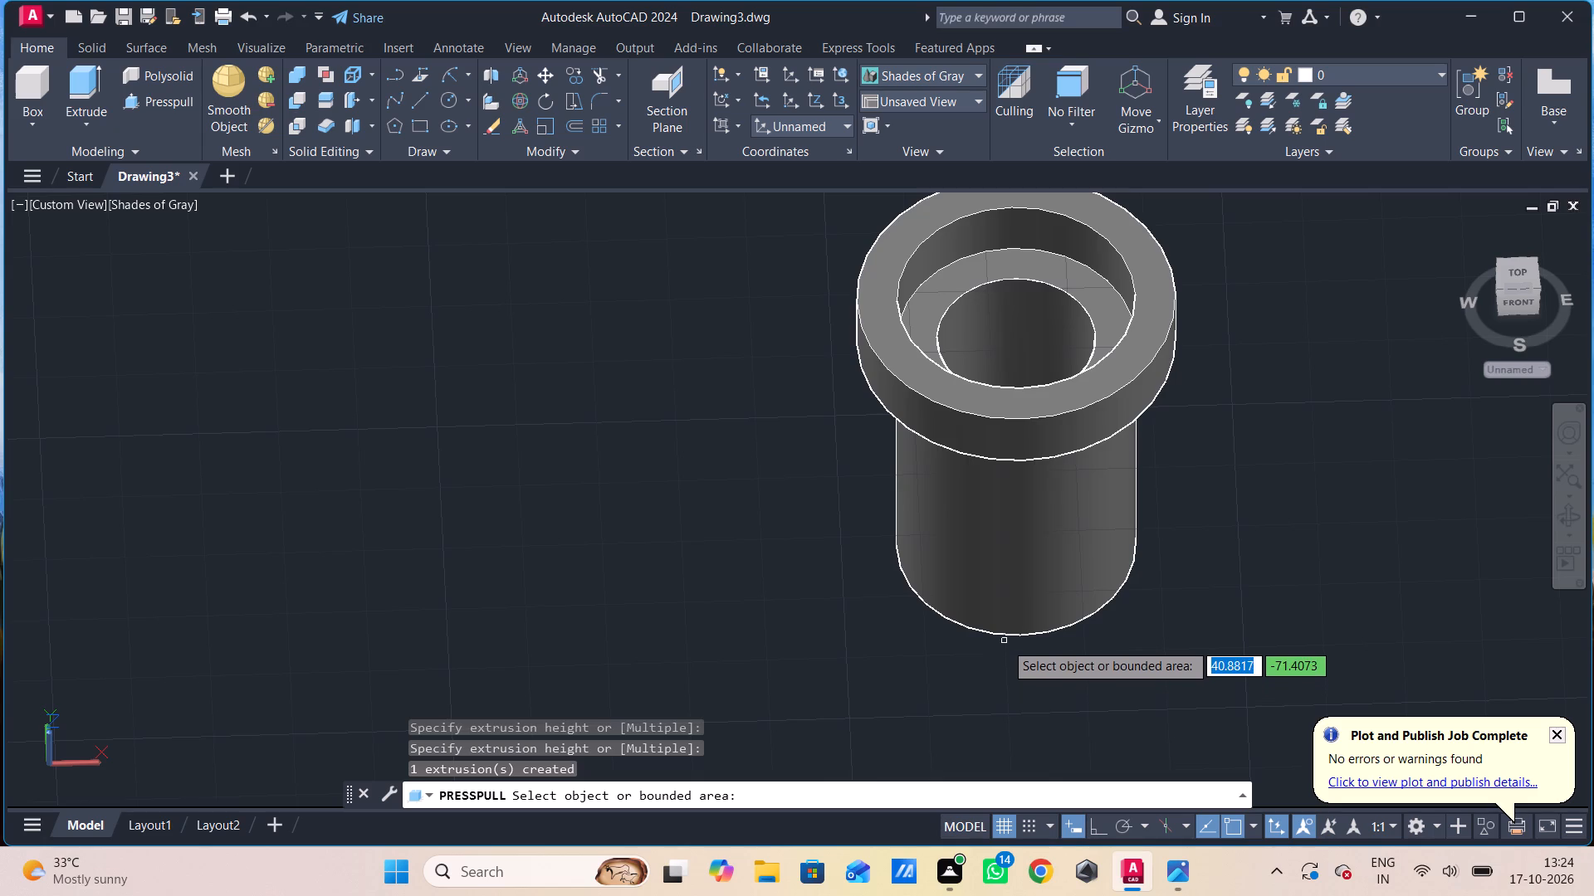
pyautogui.keyDown('shift'); pyautogui.moveTo(1025, 560); pyautogui.dragTo(1037, 636, button='middle'); pyautogui.keyUp('shift')
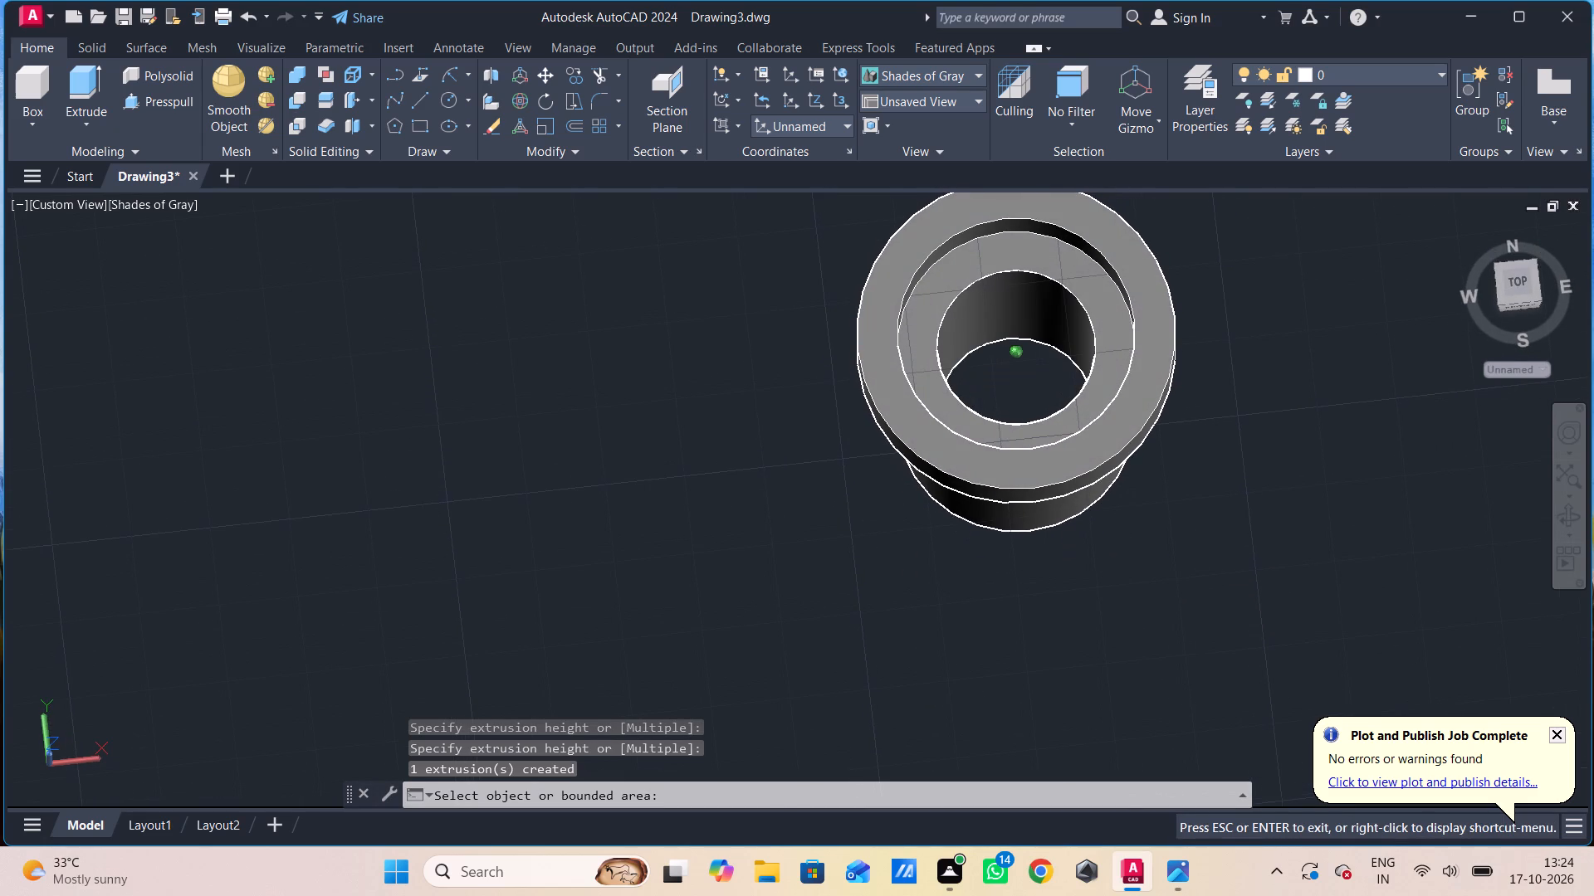
pyautogui.keyDown('shift'); pyautogui.moveTo(1037, 636); pyautogui.dragTo(1037, 470, button='middle'); pyautogui.keyUp('shift')
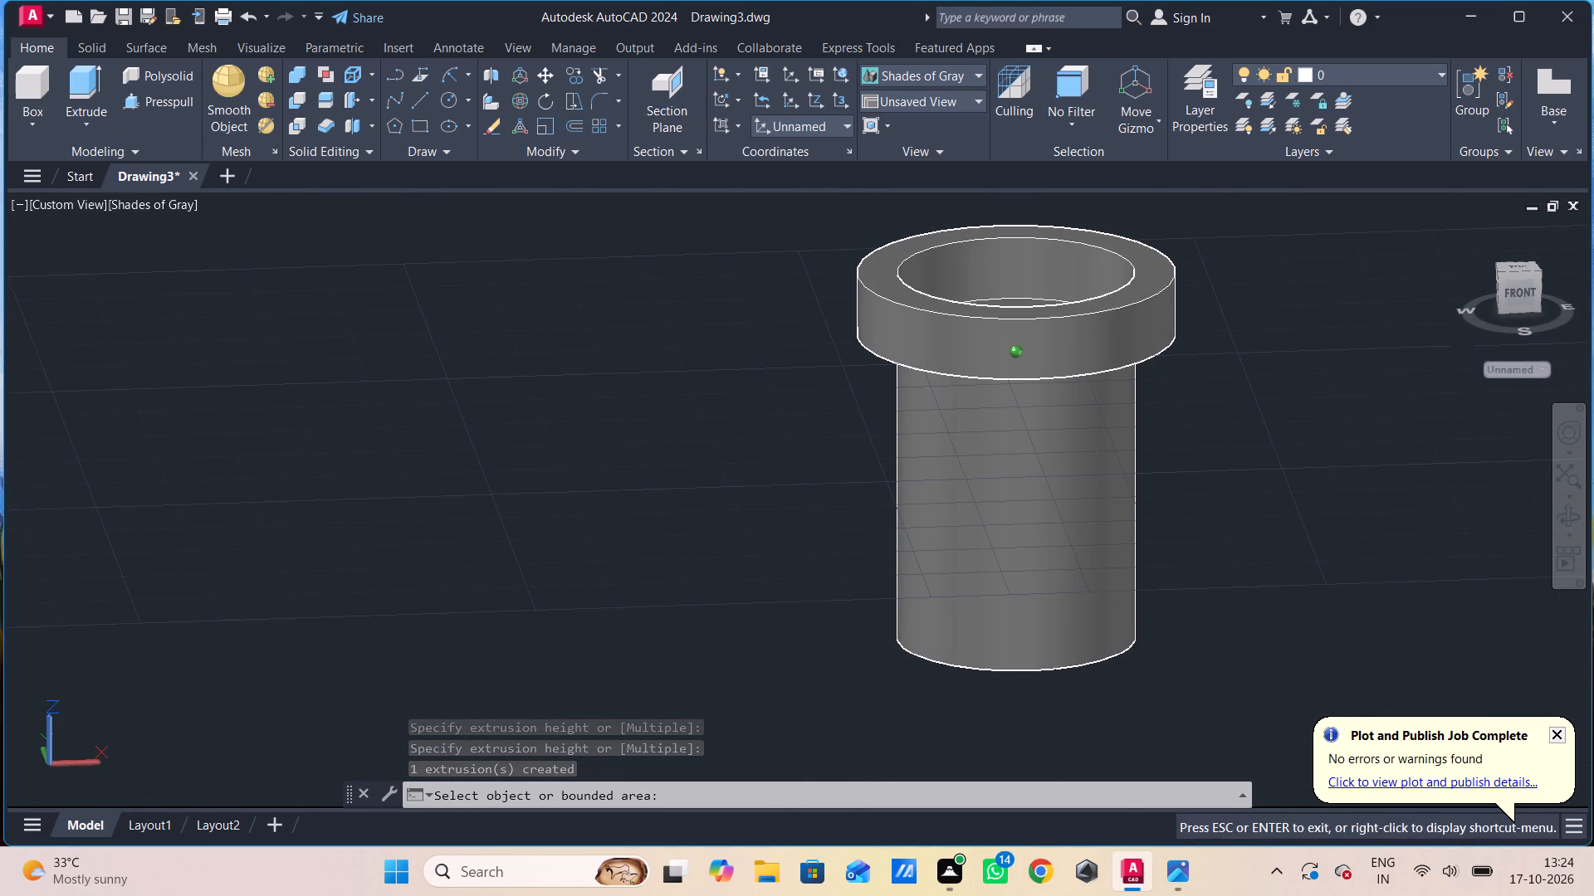
# Presspull the ring between the radius-10 and radius-15 circles upward by 8 to fill the inside of the collar.
pyautogui.keyDown('shift'); pyautogui.moveTo(1037, 470); pyautogui.dragTo(1037, 470, button='middle'); pyautogui.keyUp('shift')
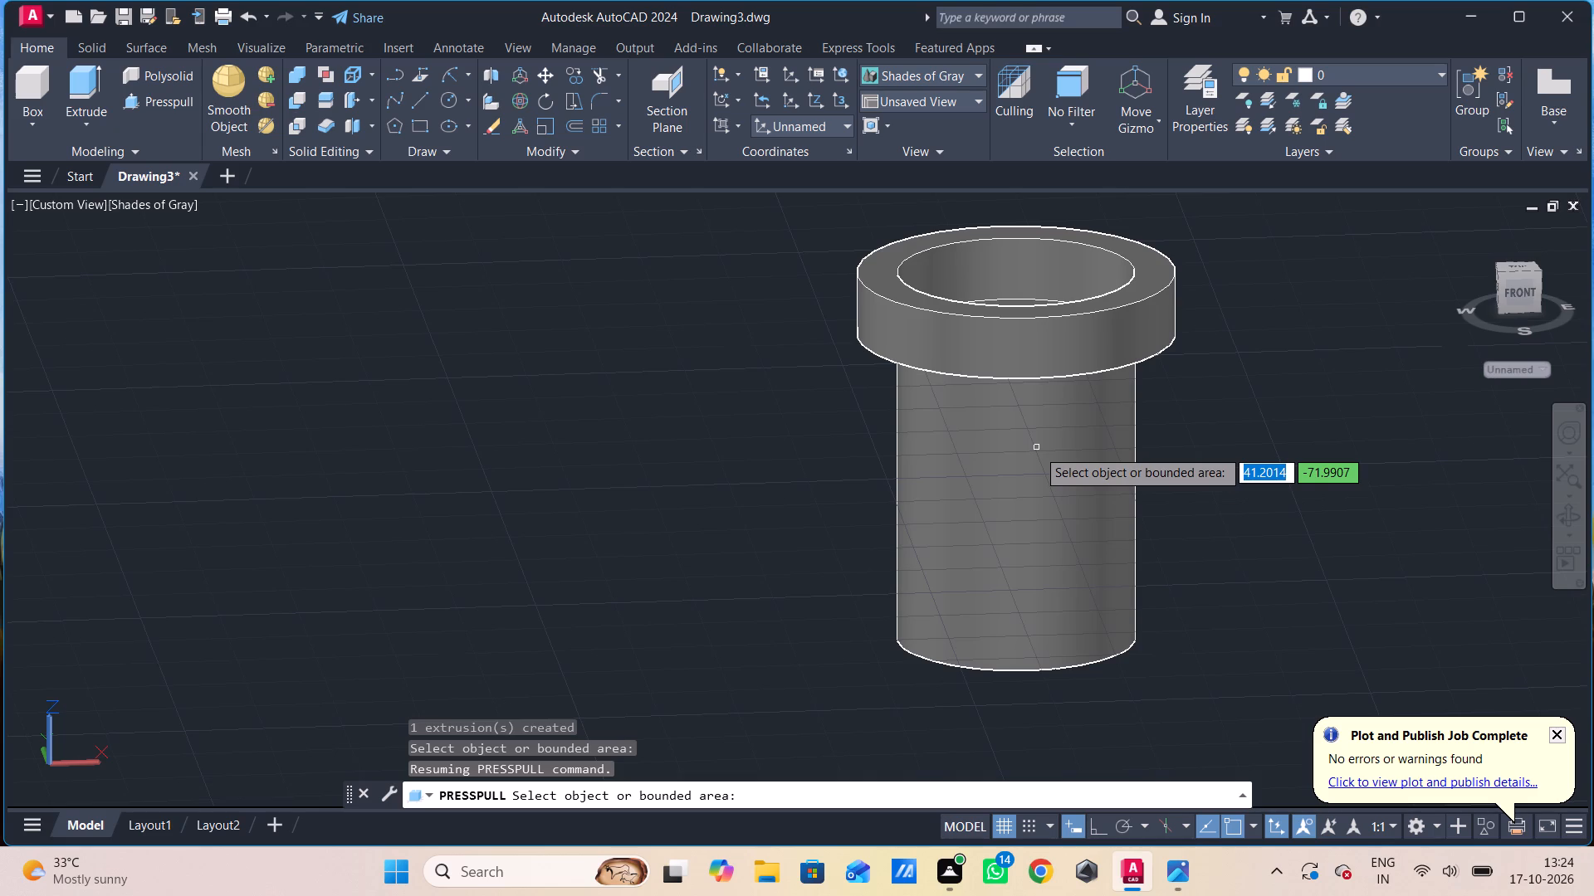
pyautogui.keyDown('shift'); pyautogui.moveTo(1039, 462); pyautogui.dragTo(1039, 528, button='middle'); pyautogui.keyUp('shift')
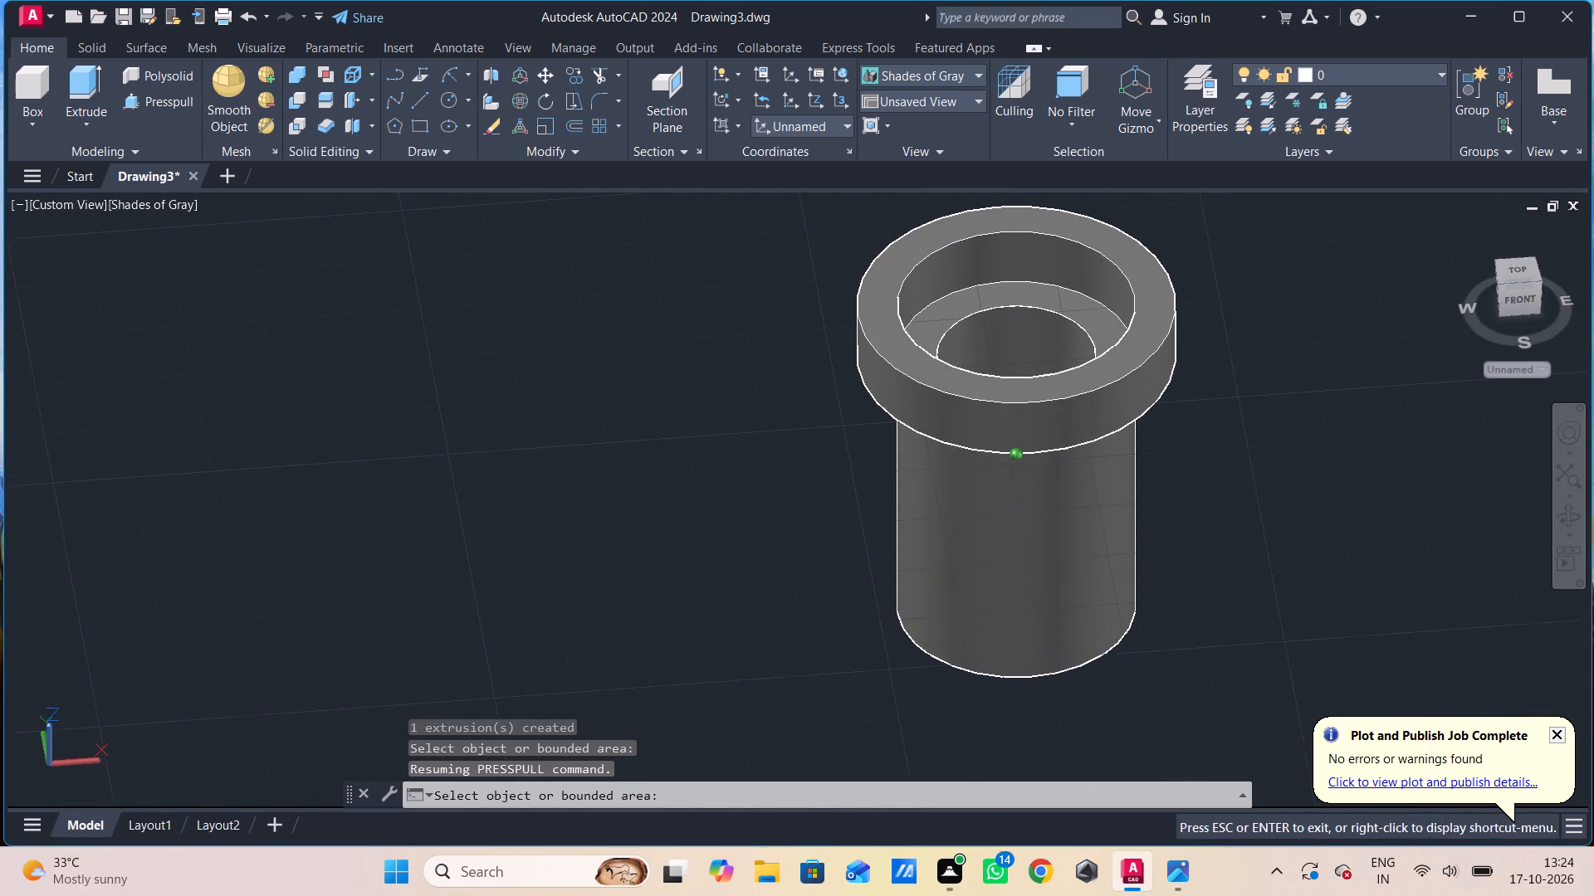
pyautogui.click(1063, 296)
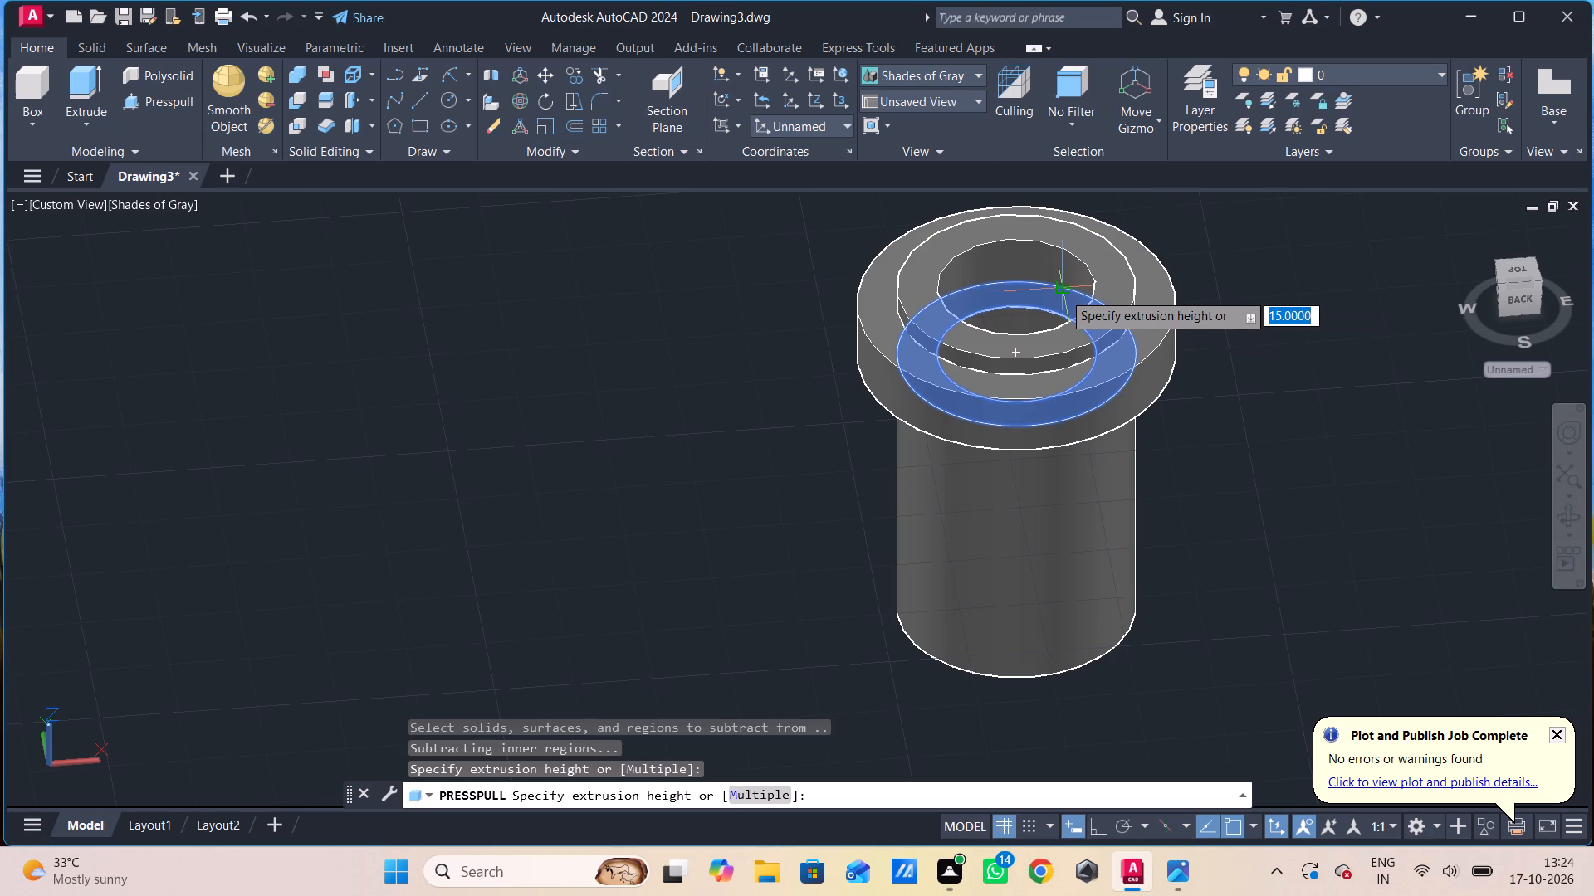
pyautogui.press('8')
pyautogui.press('Return')
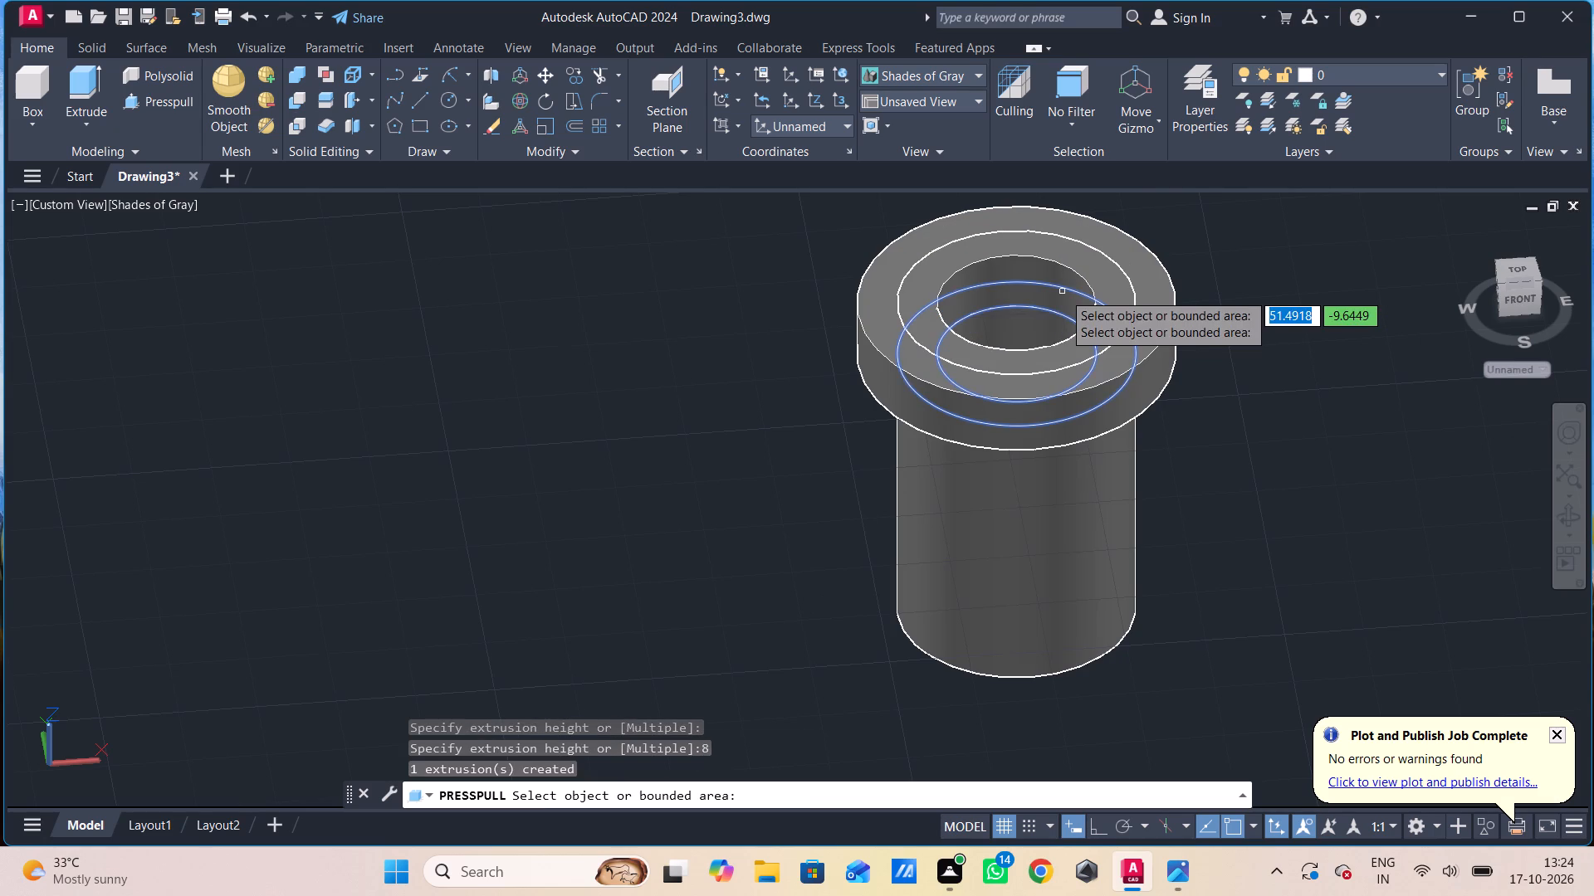
pyautogui.press('Escape')
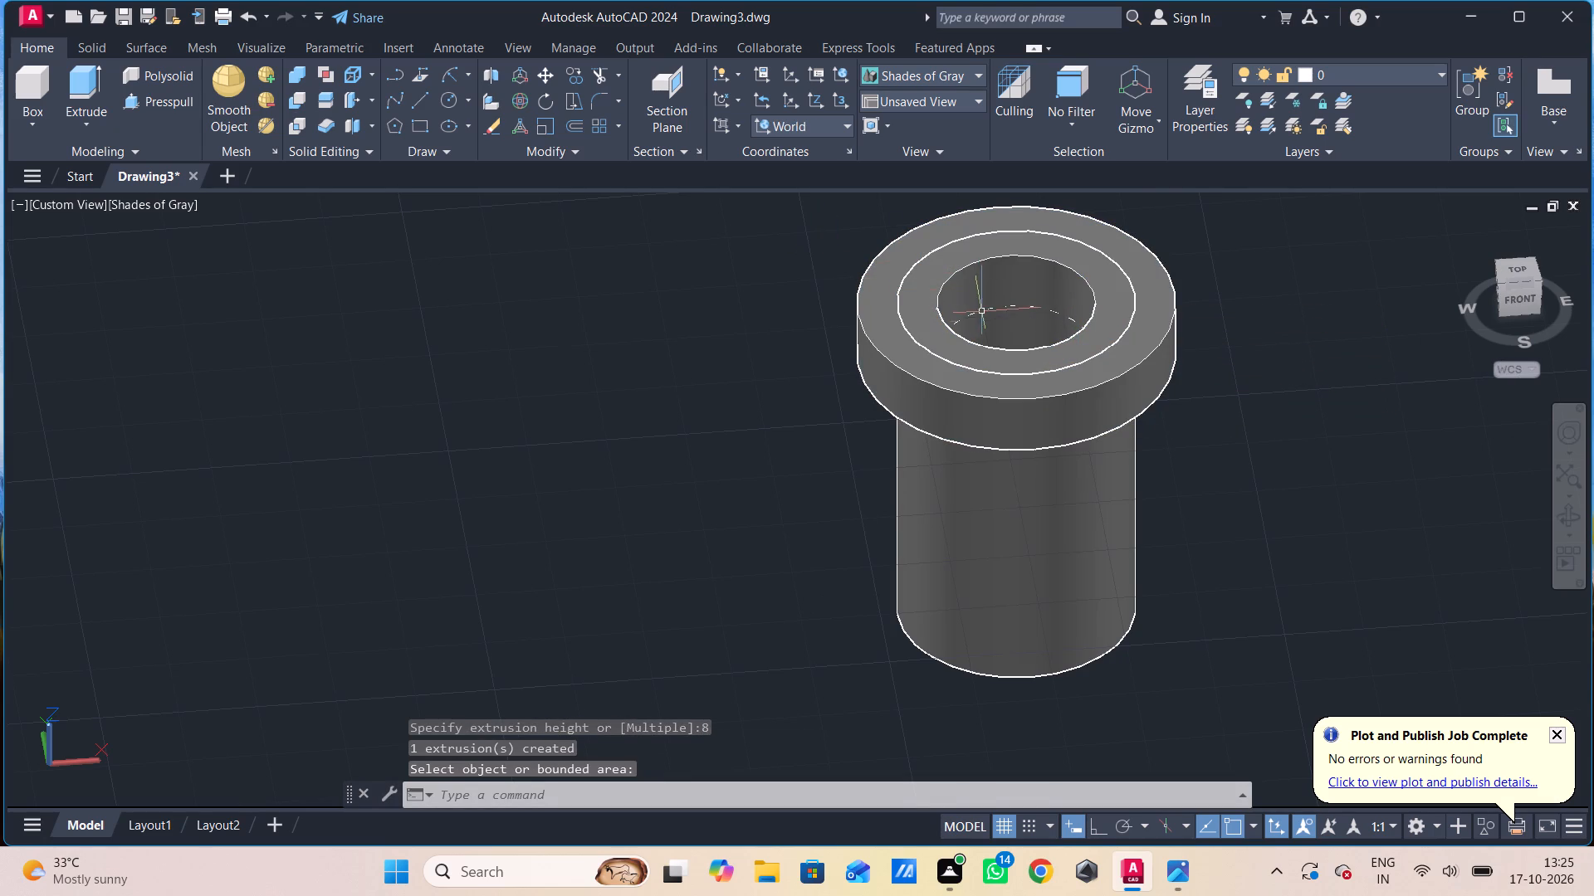
pyautogui.click(971, 365)
pyautogui.press('Escape')
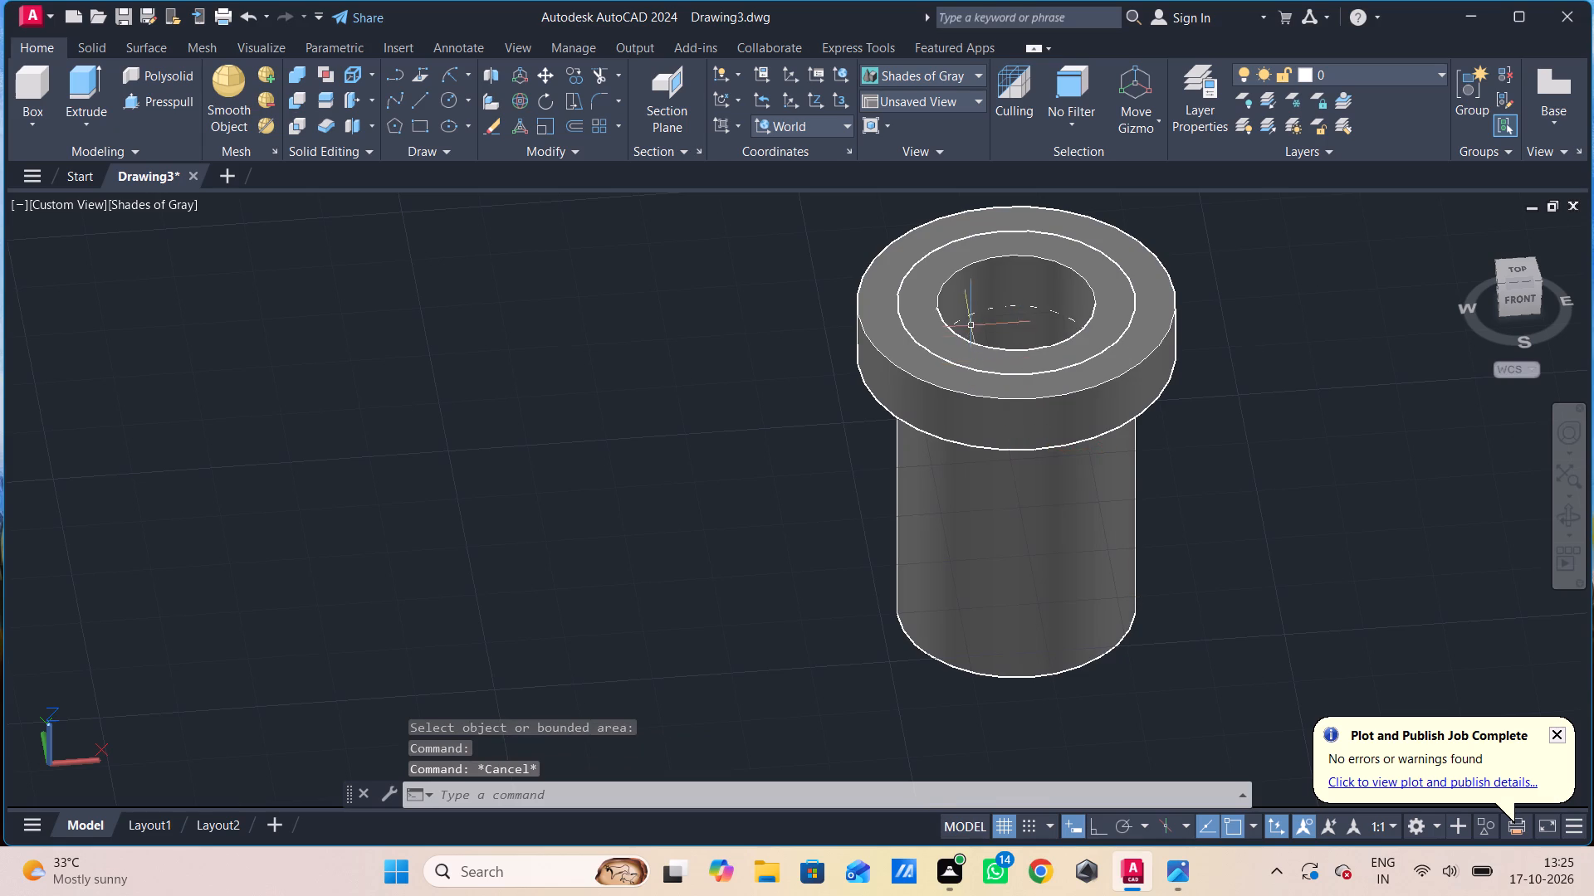
# Copy the upper collar 48 straight down, from its top centre to the centre of the cylinder's bottom end.
pyautogui.click(886, 323)
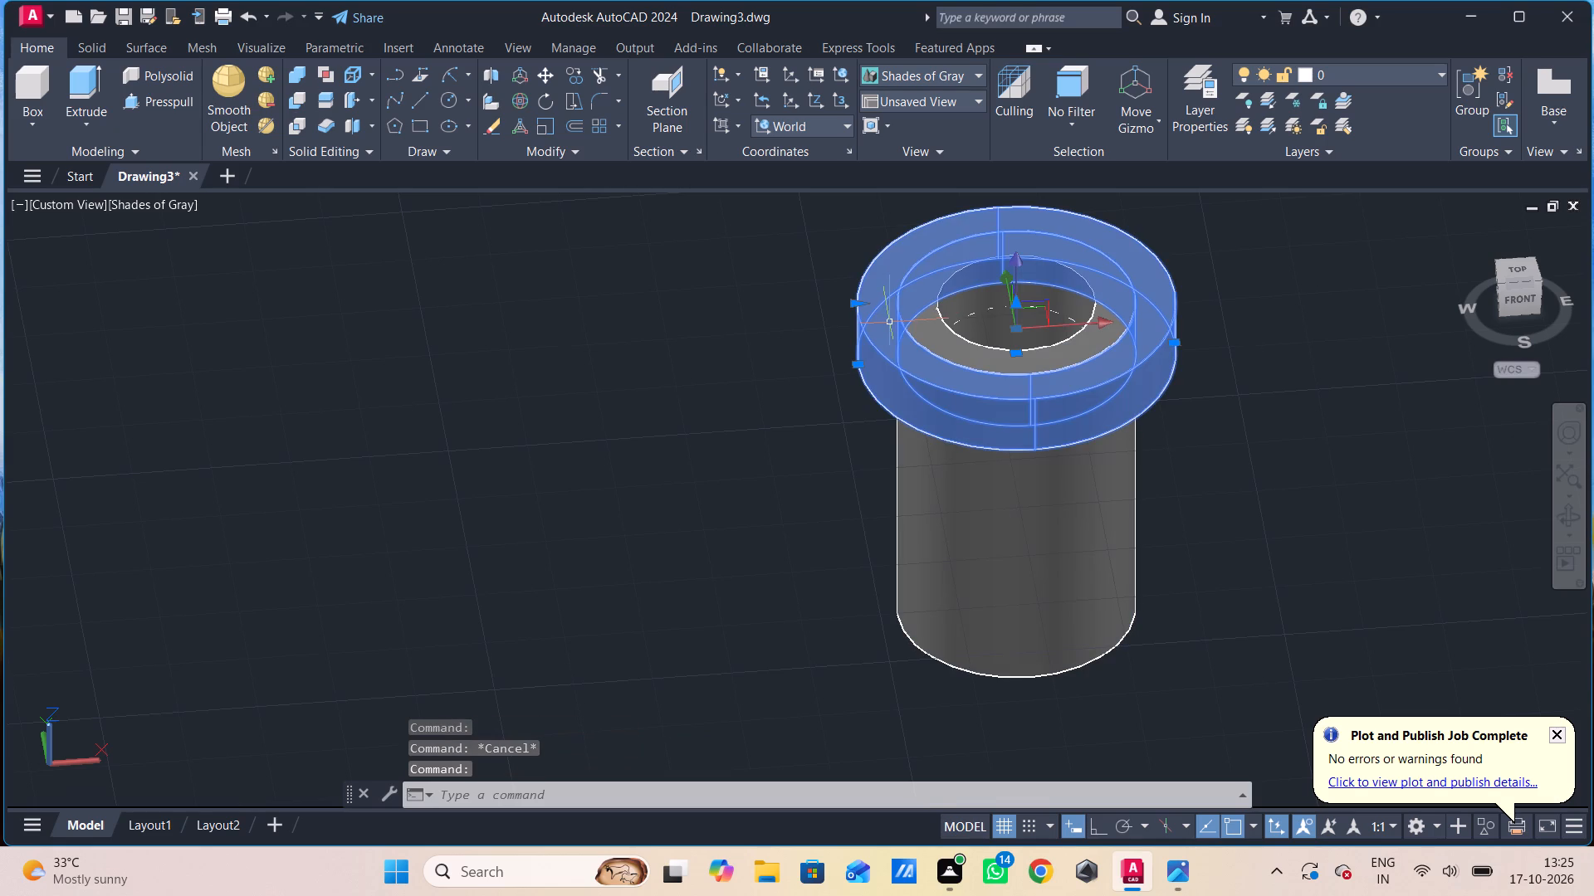
pyautogui.press('m')
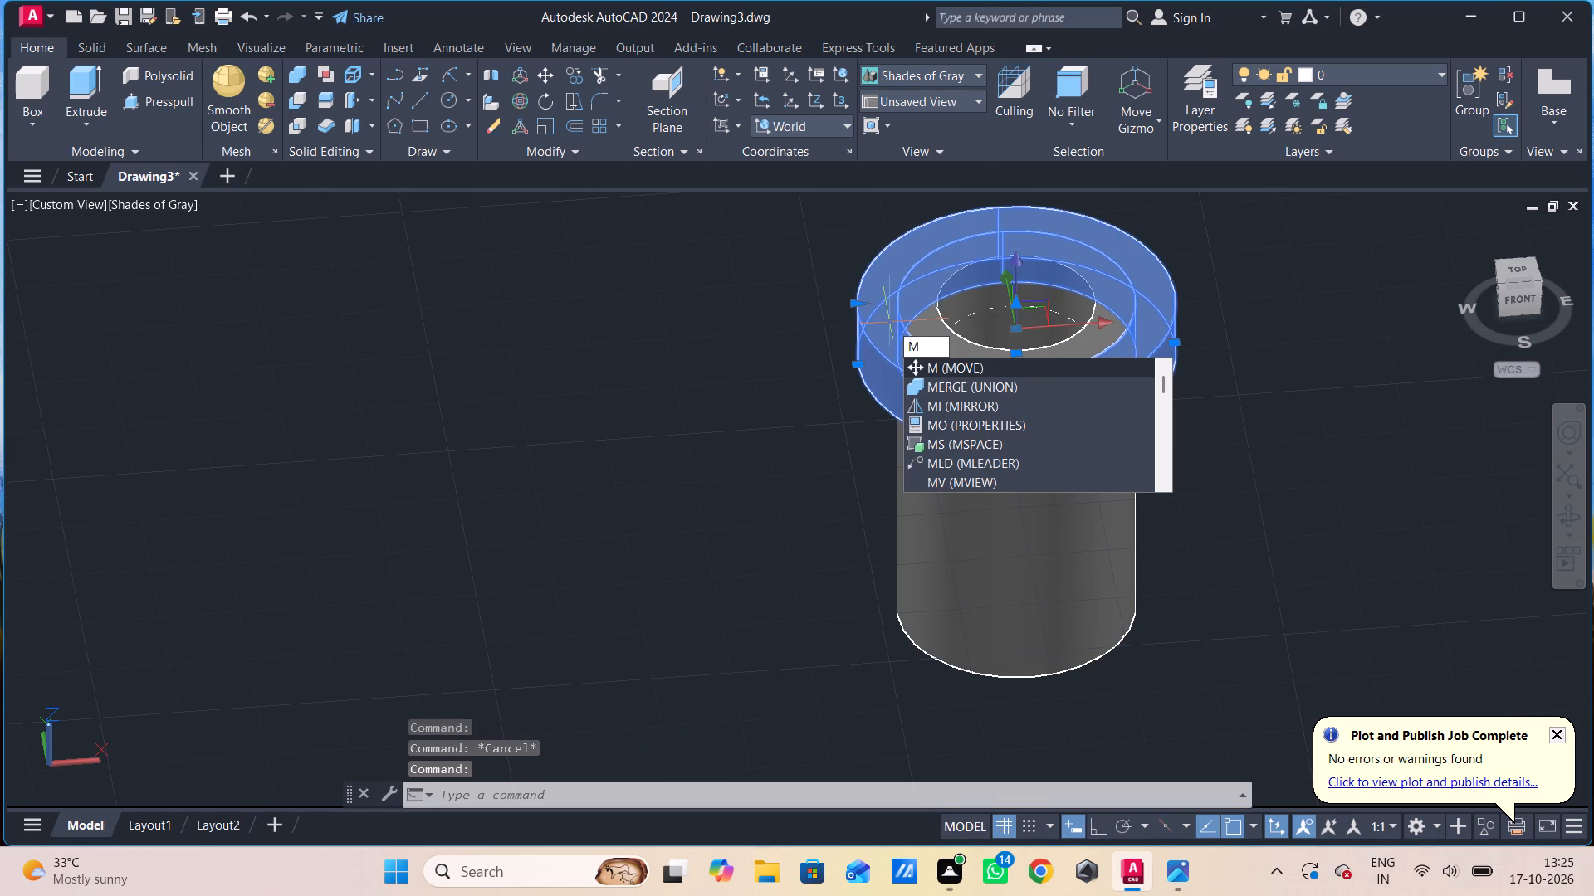
pyautogui.press('BackSpace')
pyautogui.write('co')
pyautogui.press('space')
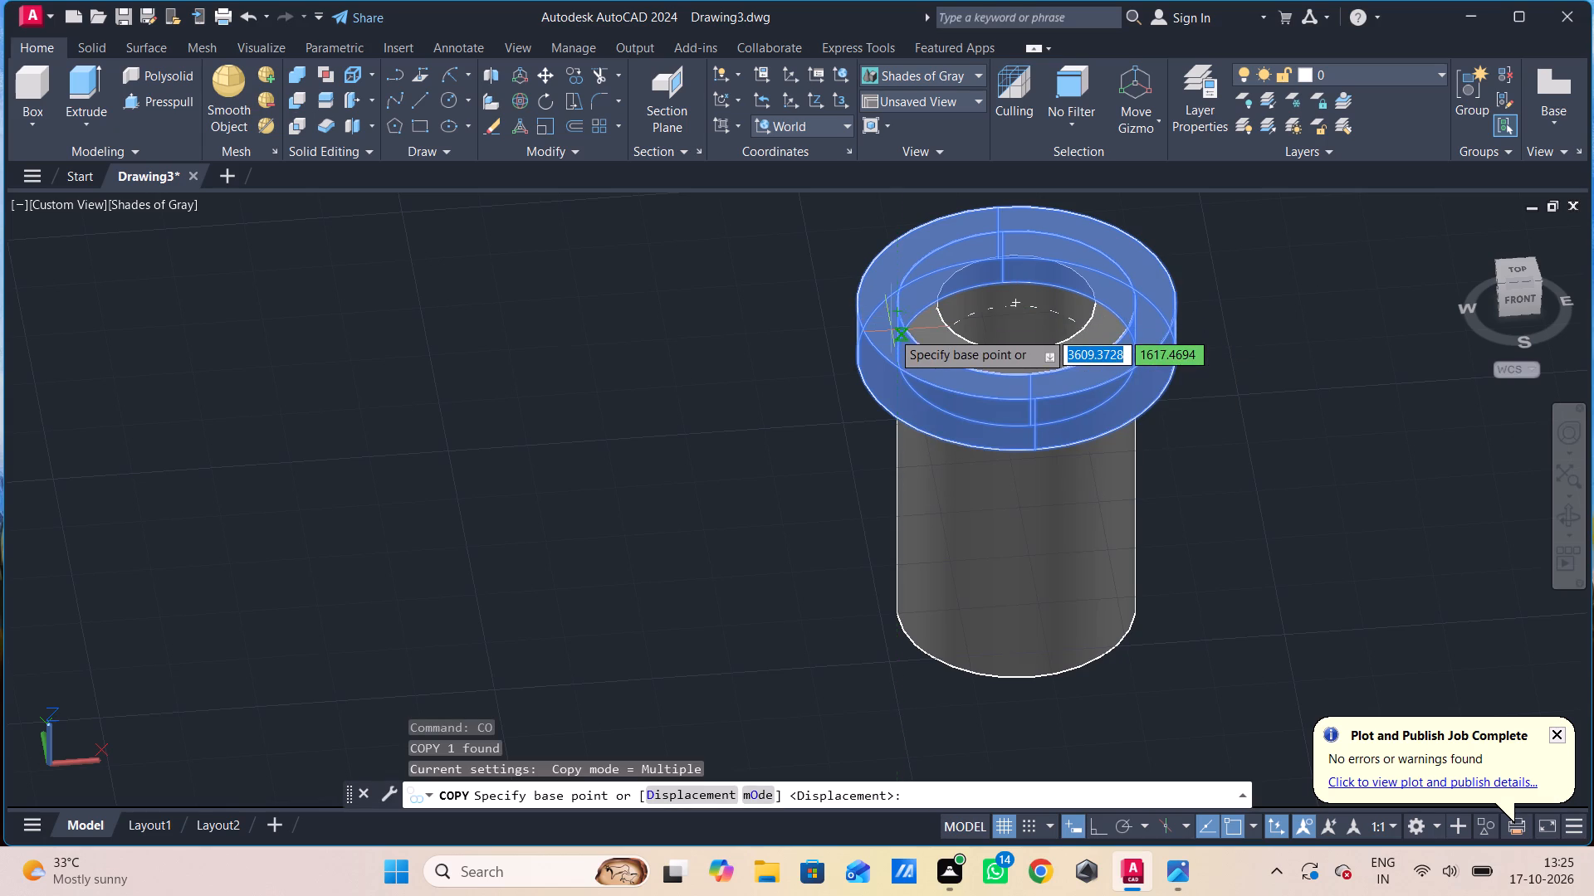
pyautogui.click(1021, 304)
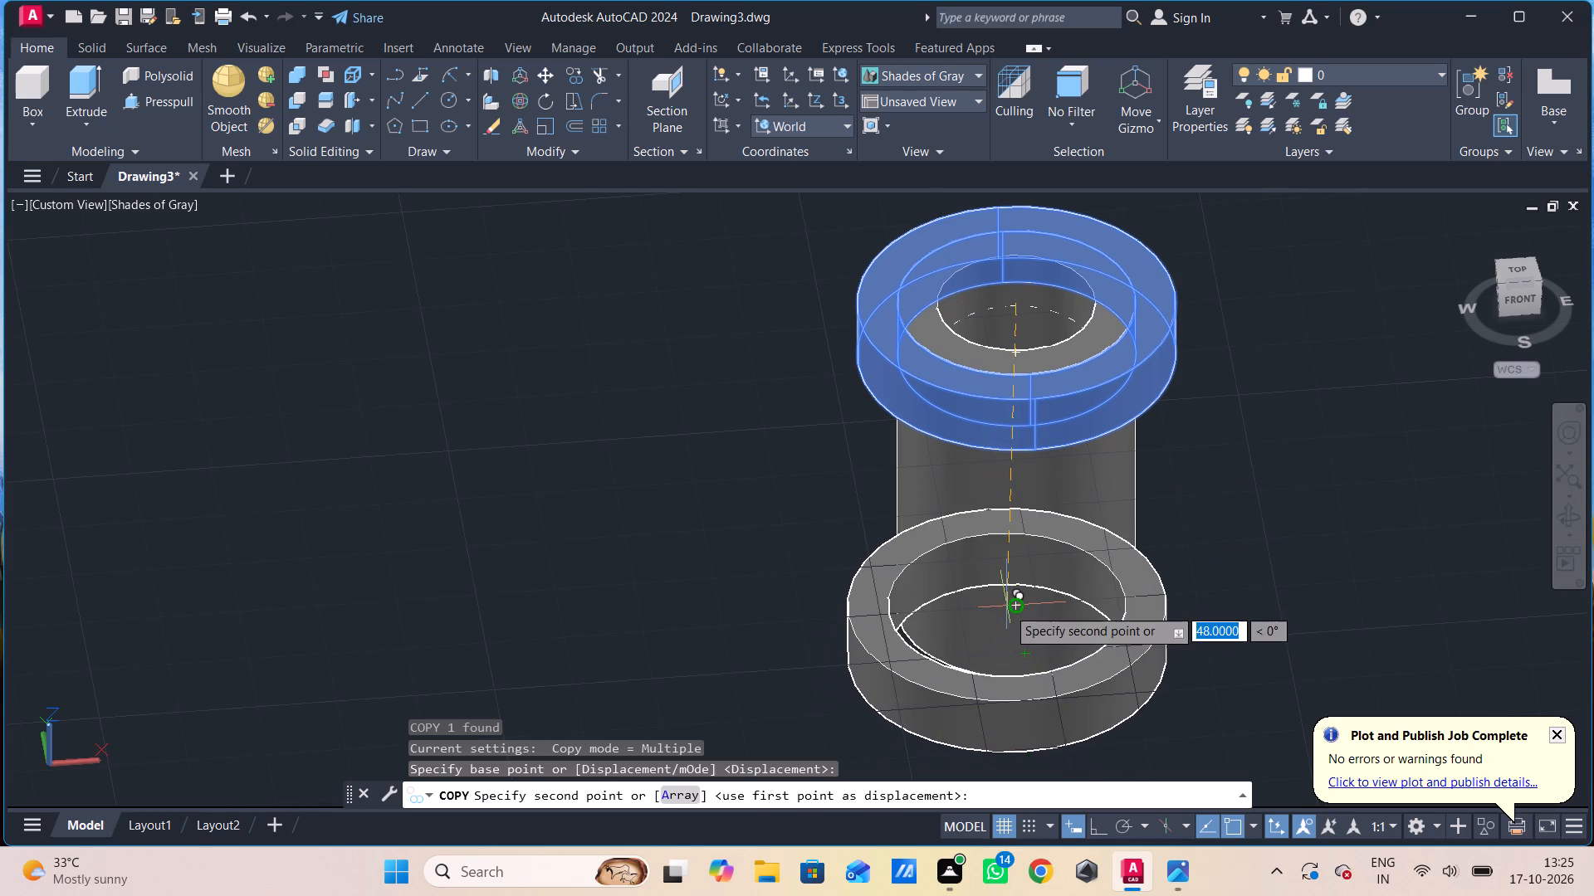
pyautogui.click(1007, 607)
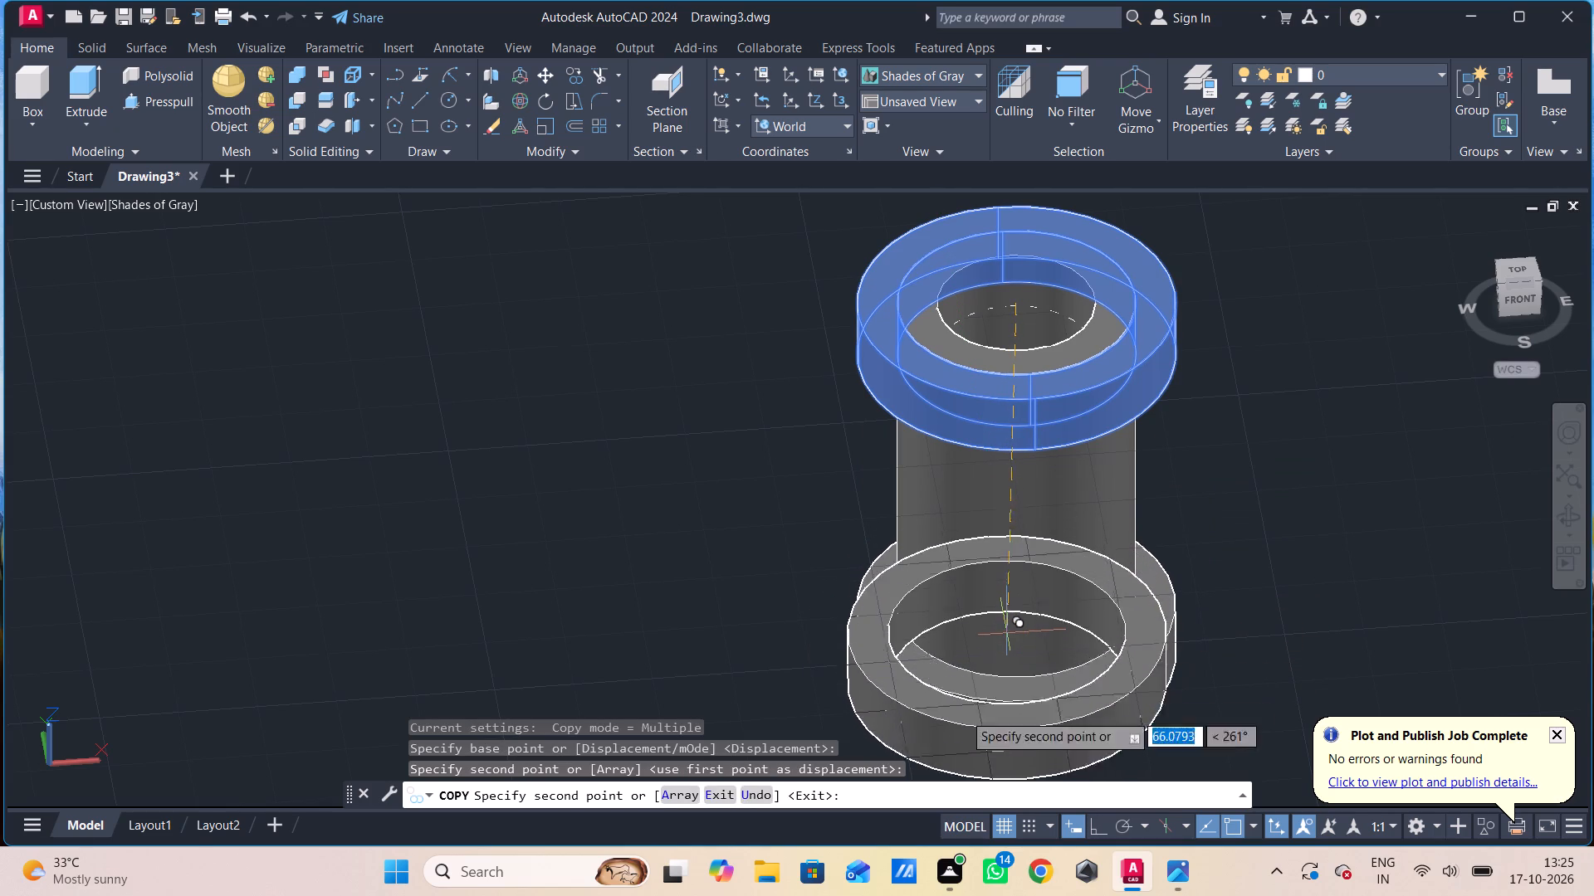
pyautogui.press('Escape')
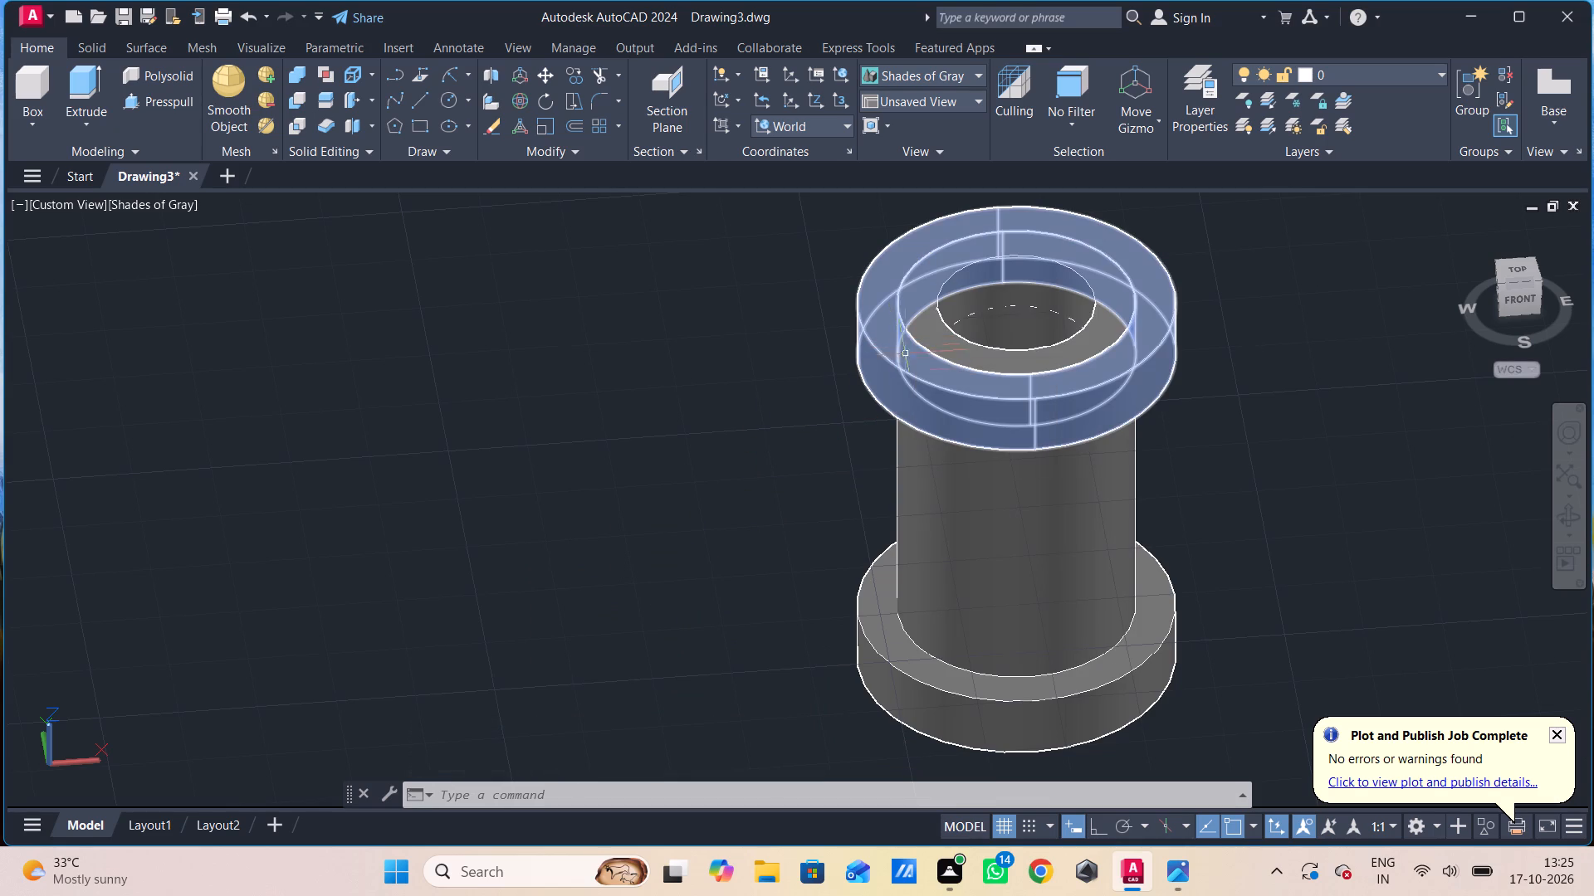
# Presspull the cylinder's bottom ring face, around the bore, down flush with the underside of the lower collar.
pyautogui.keyDown('shift'); pyautogui.moveTo(914, 513); pyautogui.dragTo(927, 368, button='middle'); pyautogui.keyUp('shift')
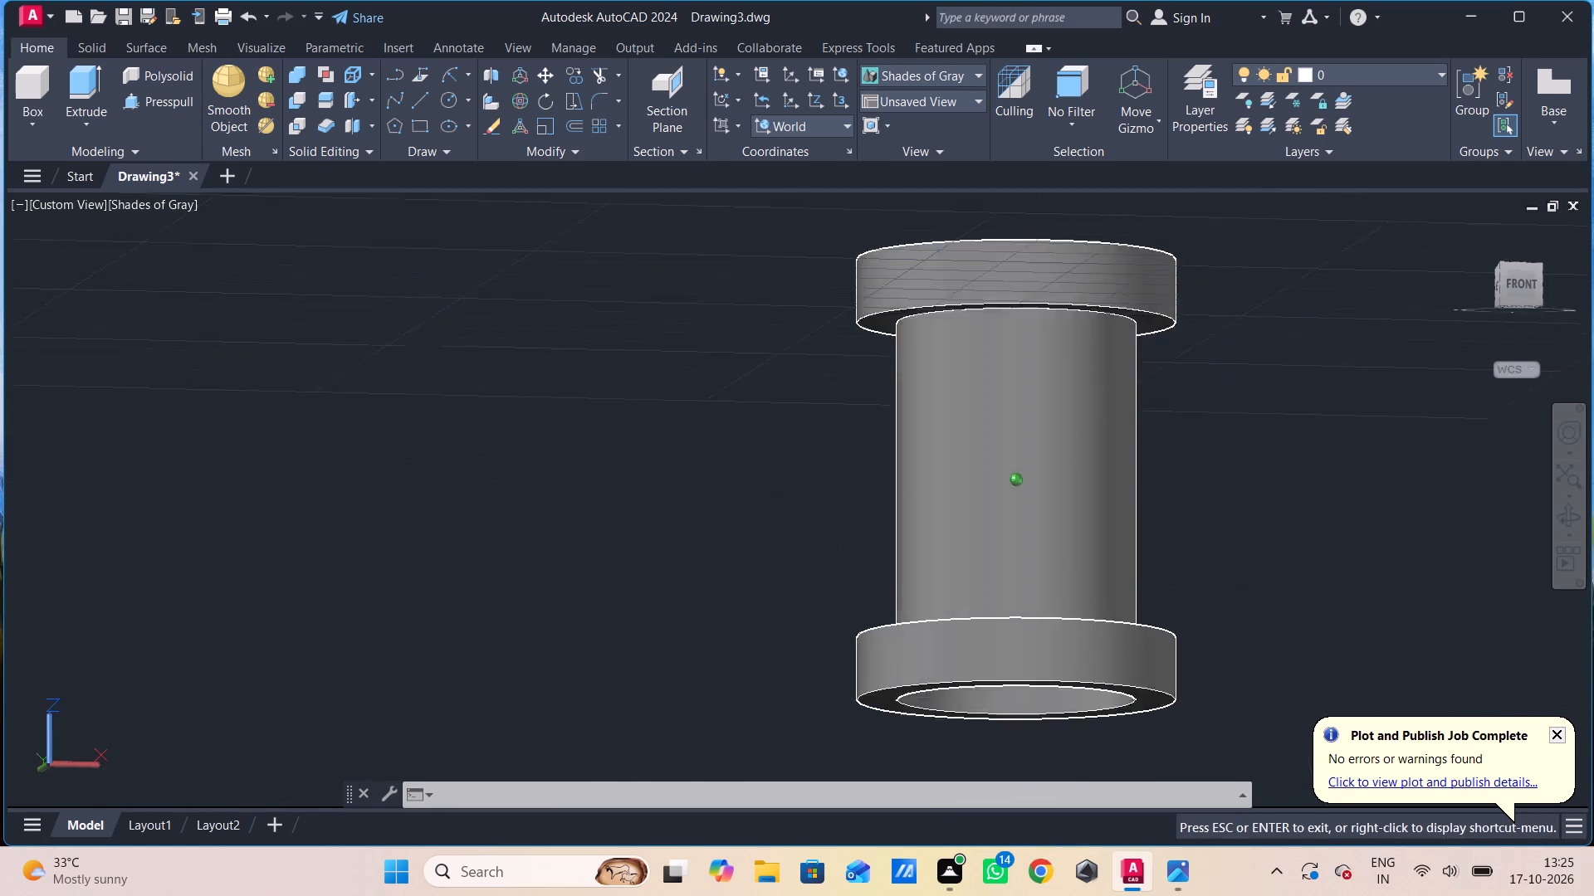
pyautogui.keyDown('shift'); pyautogui.moveTo(927, 368); pyautogui.dragTo(932, 224, button='middle'); pyautogui.keyUp('shift')
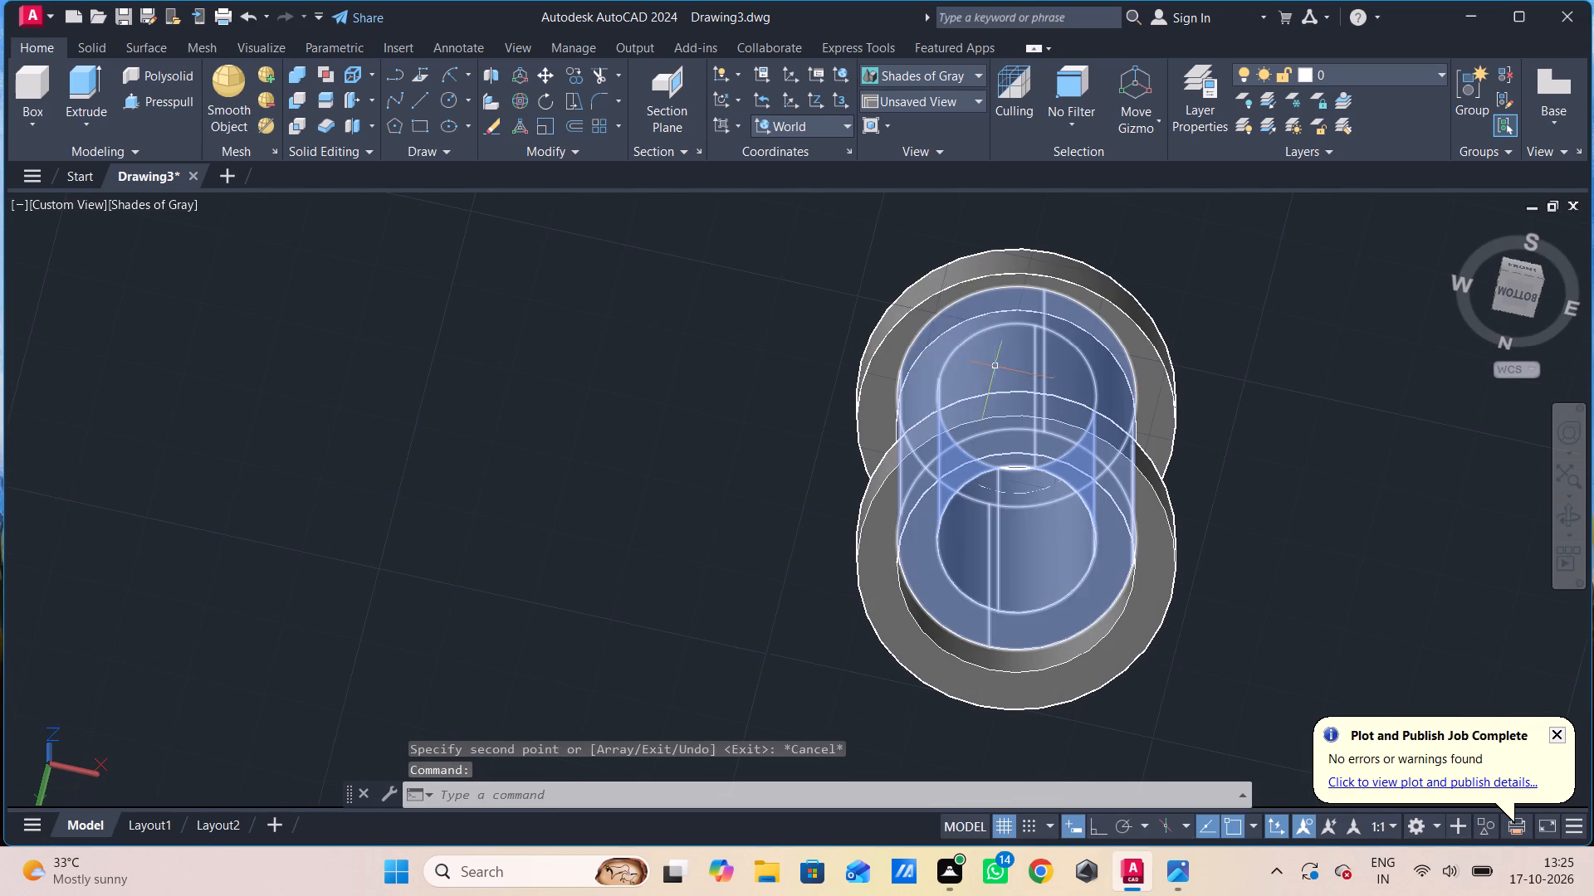
pyautogui.click(183, 89)
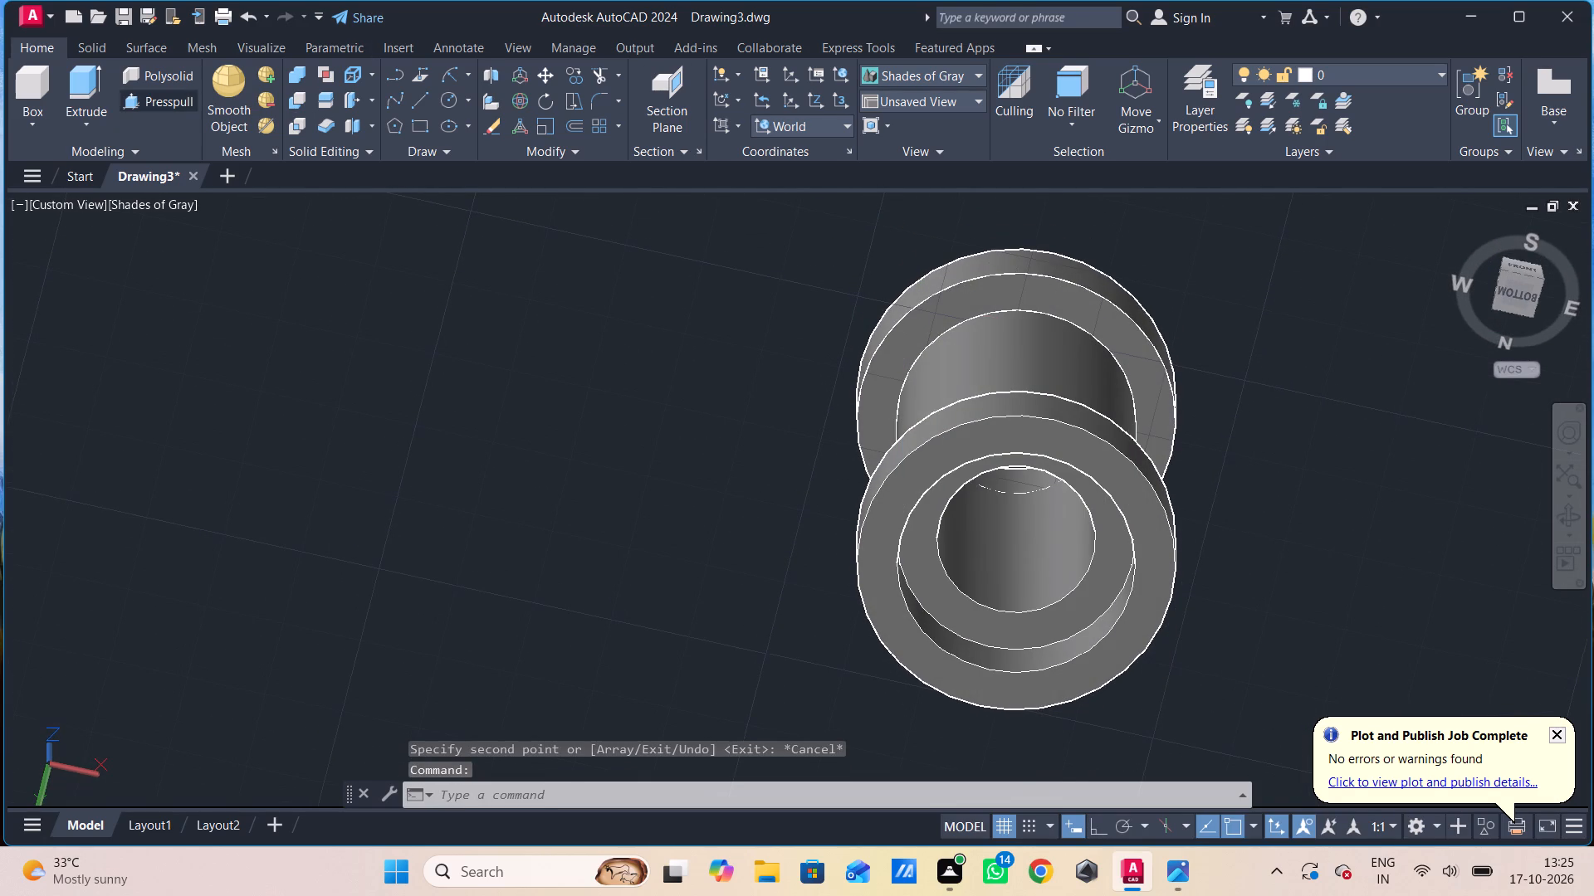
pyautogui.click(183, 98)
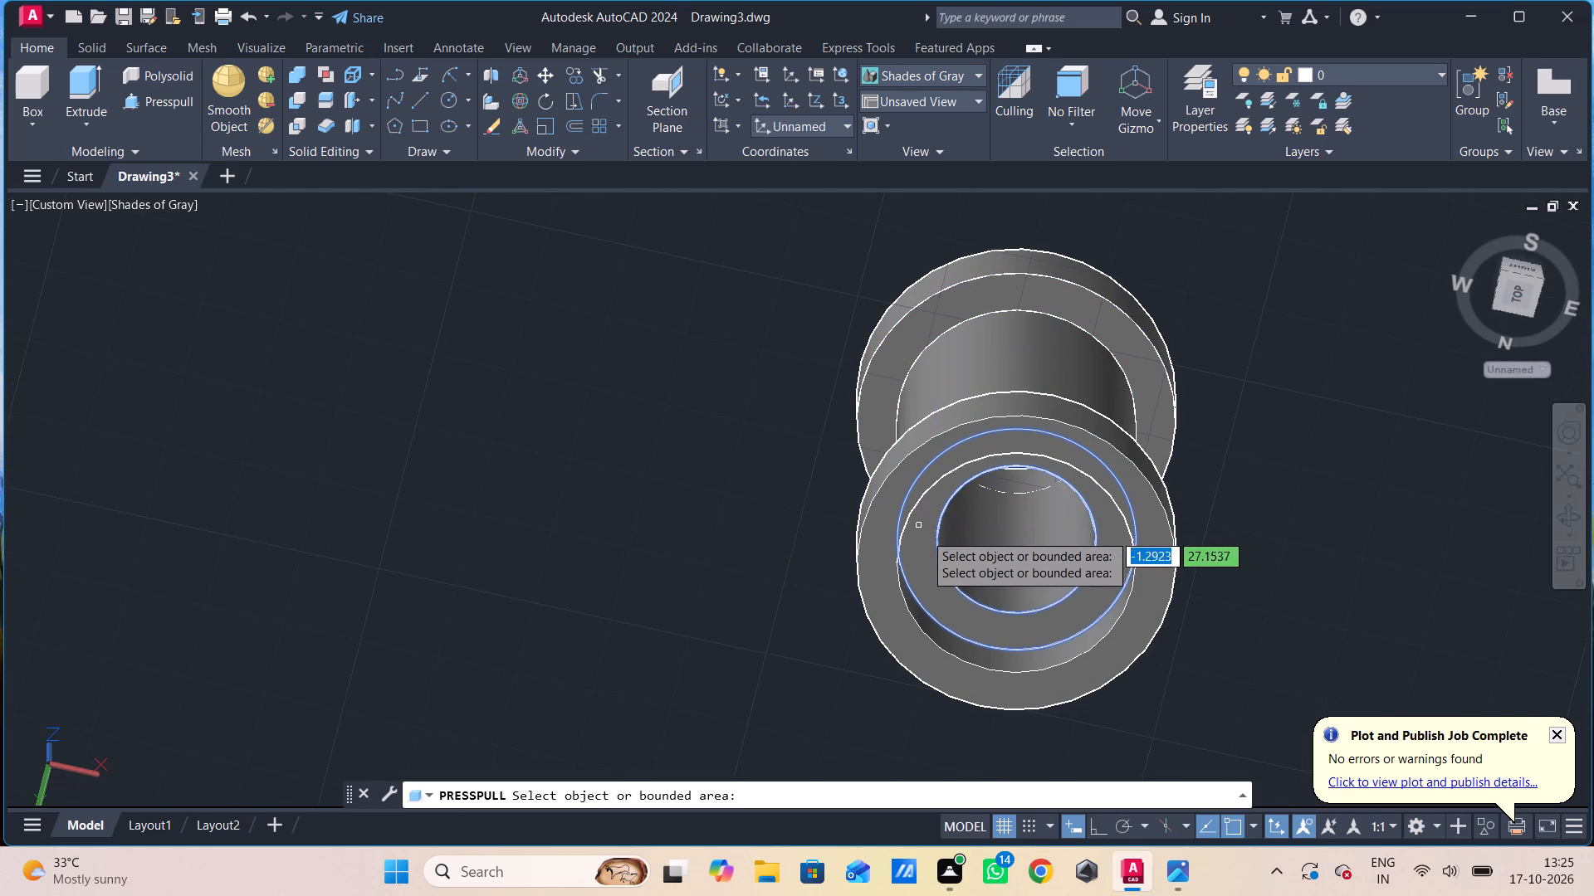
pyautogui.click(925, 535)
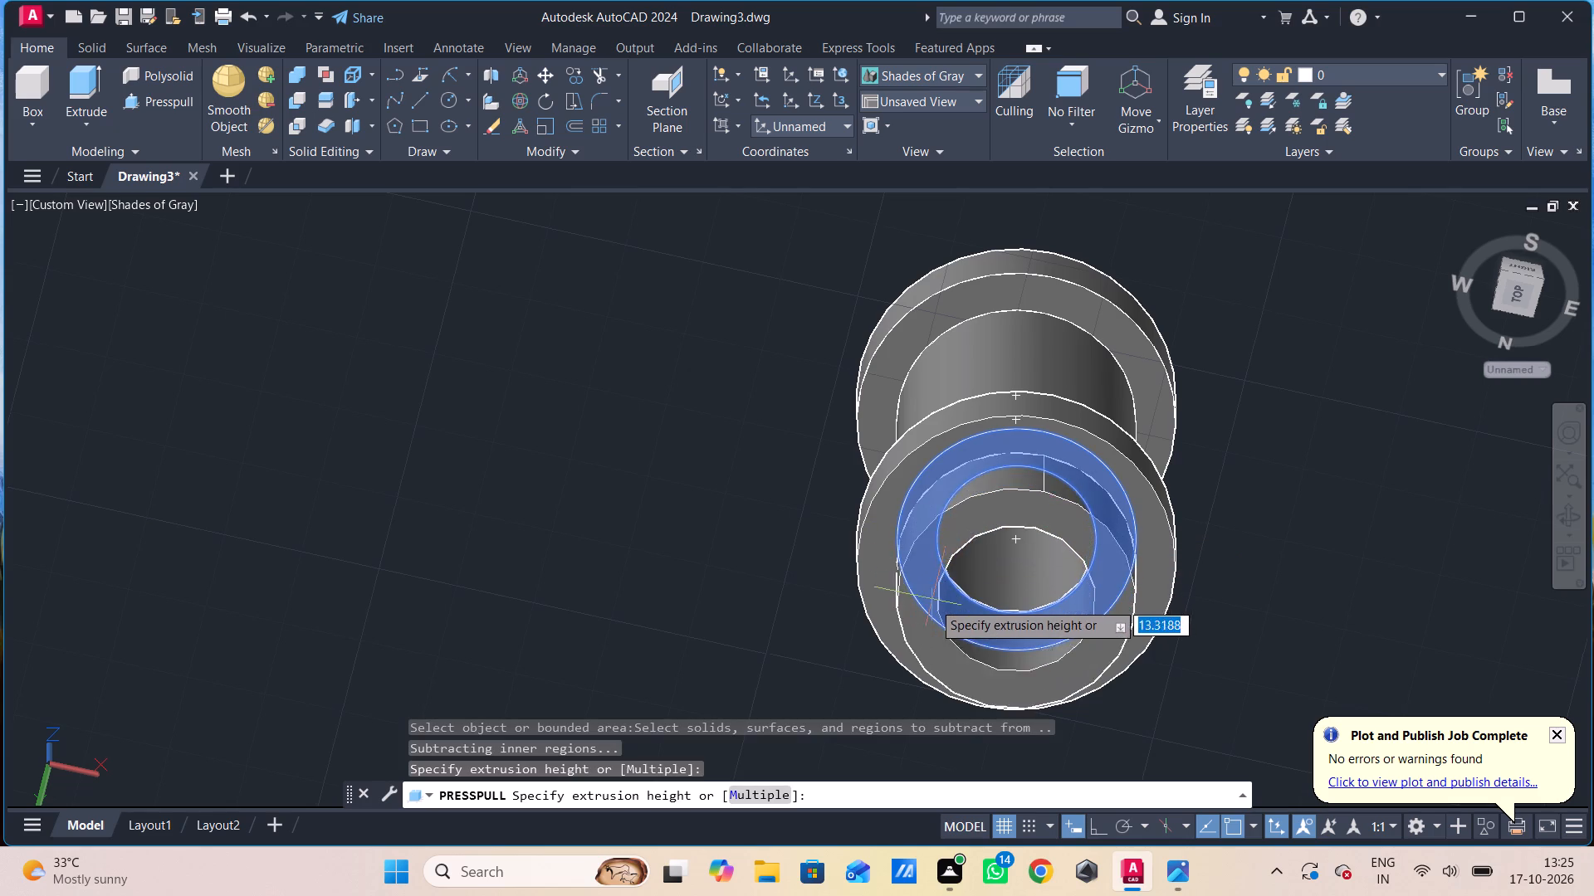
pyautogui.click(897, 563)
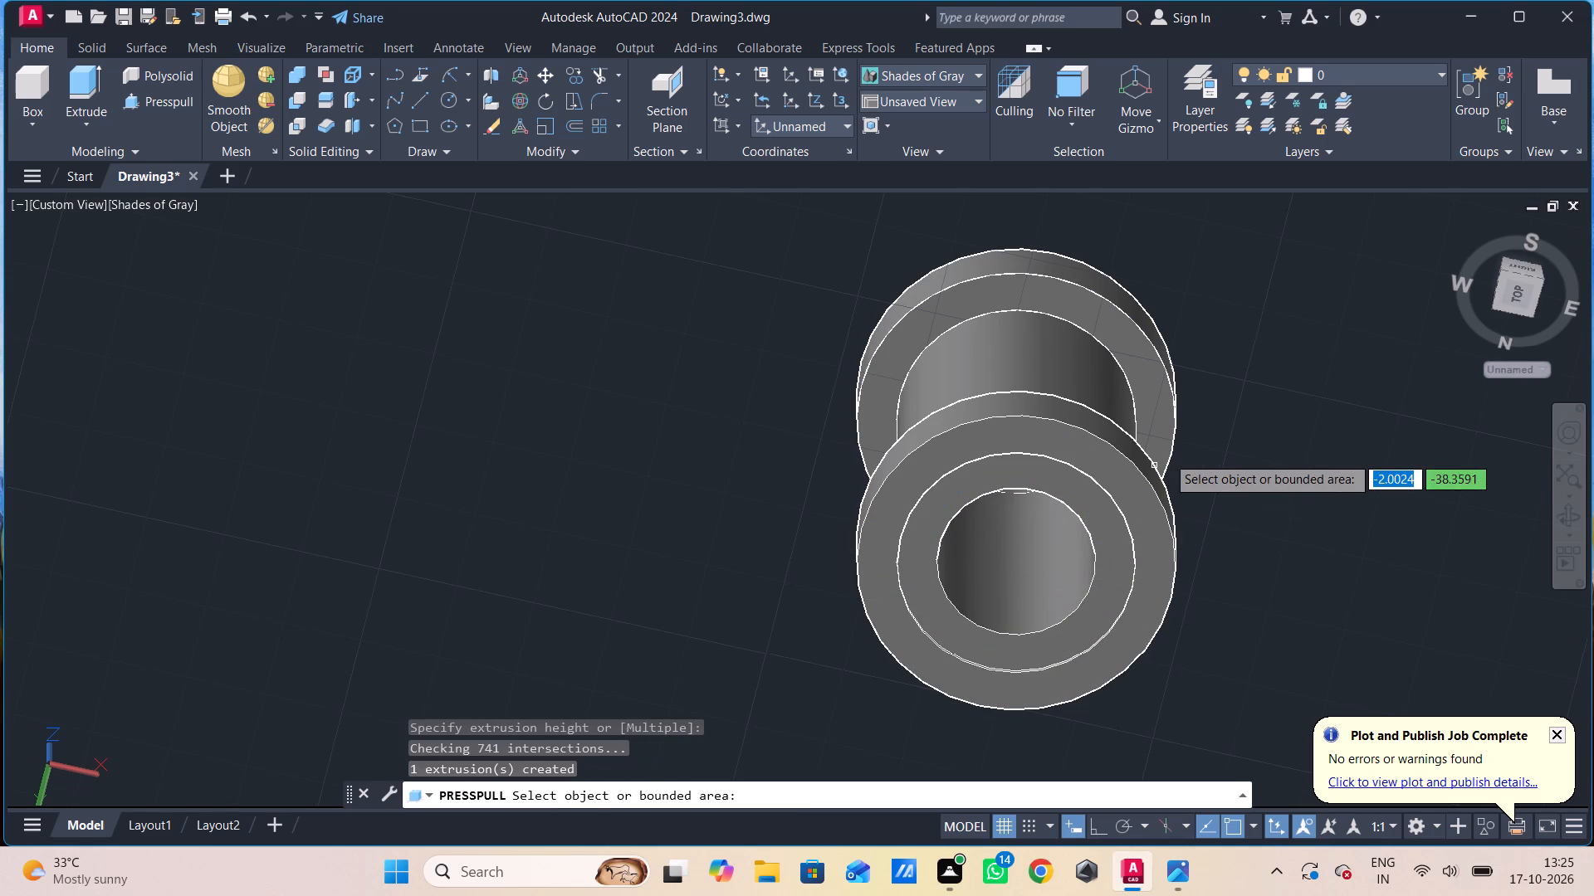
pyautogui.press('Escape')
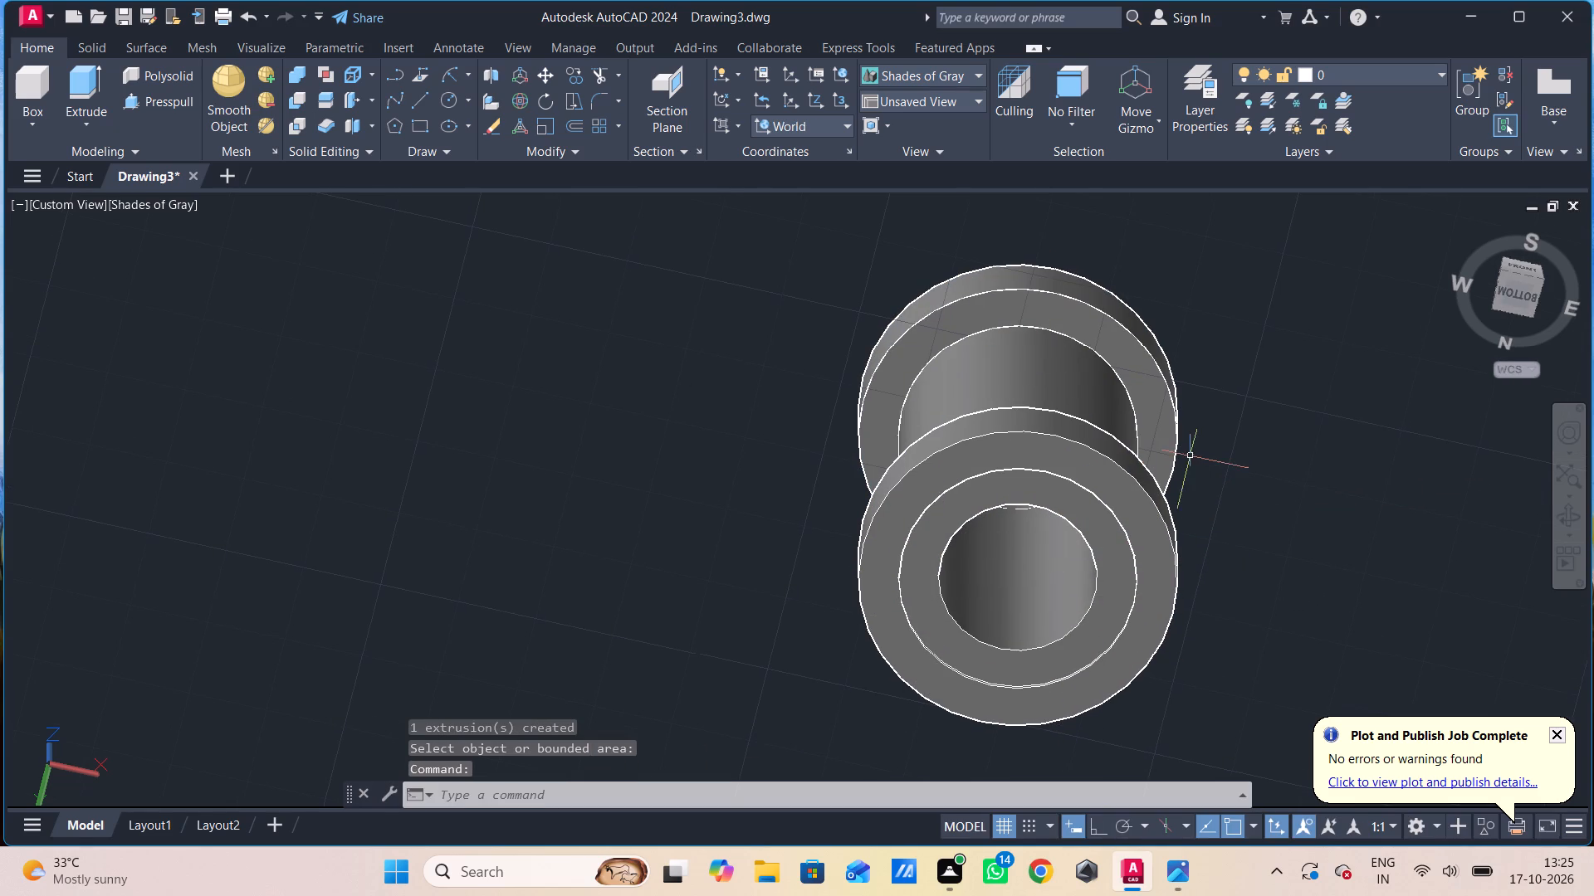
# Examine the double-flanged bushing from the side, from the Top view and from an angled view.
pyautogui.keyDown('shift'); pyautogui.moveTo(1194, 419); pyautogui.dragTo(1178, 601, button='middle'); pyautogui.keyUp('shift')
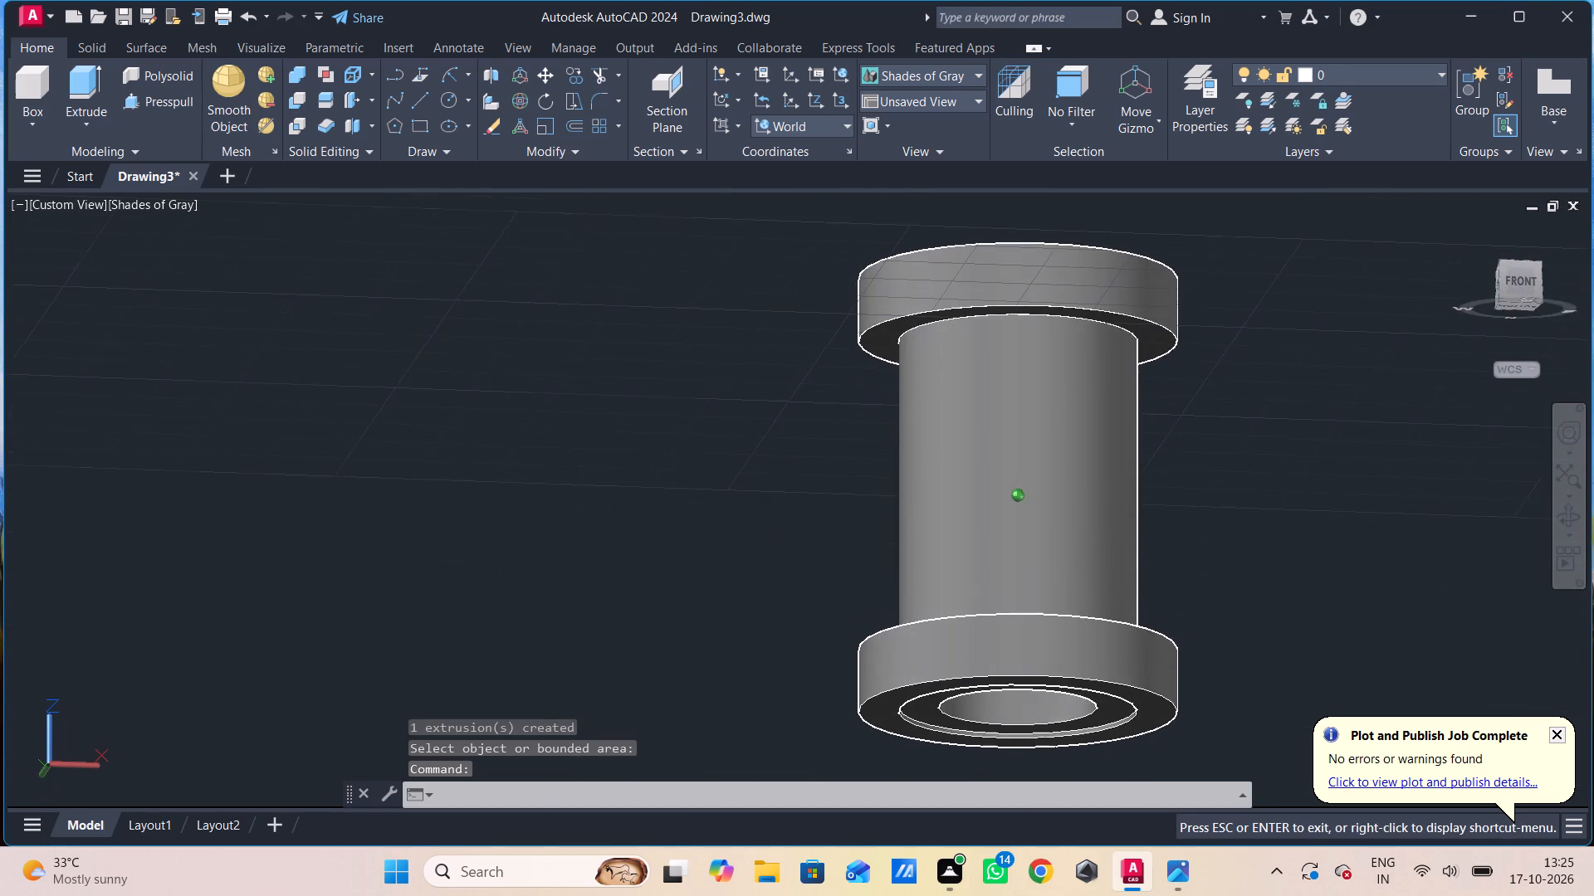
pyautogui.keyDown('shift'); pyautogui.moveTo(1178, 601); pyautogui.dragTo(1176, 605, button='middle'); pyautogui.keyUp('shift')
pyautogui.keyDown('shift'); pyautogui.middleClick(1176, 609); pyautogui.keyUp('shift')
pyautogui.keyDown('shift'); pyautogui.middleClick(1176, 611); pyautogui.keyUp('shift')
pyautogui.keyDown('shift'); pyautogui.moveTo(1172, 553); pyautogui.dragTo(1172, 588, button='middle'); pyautogui.keyUp('shift')
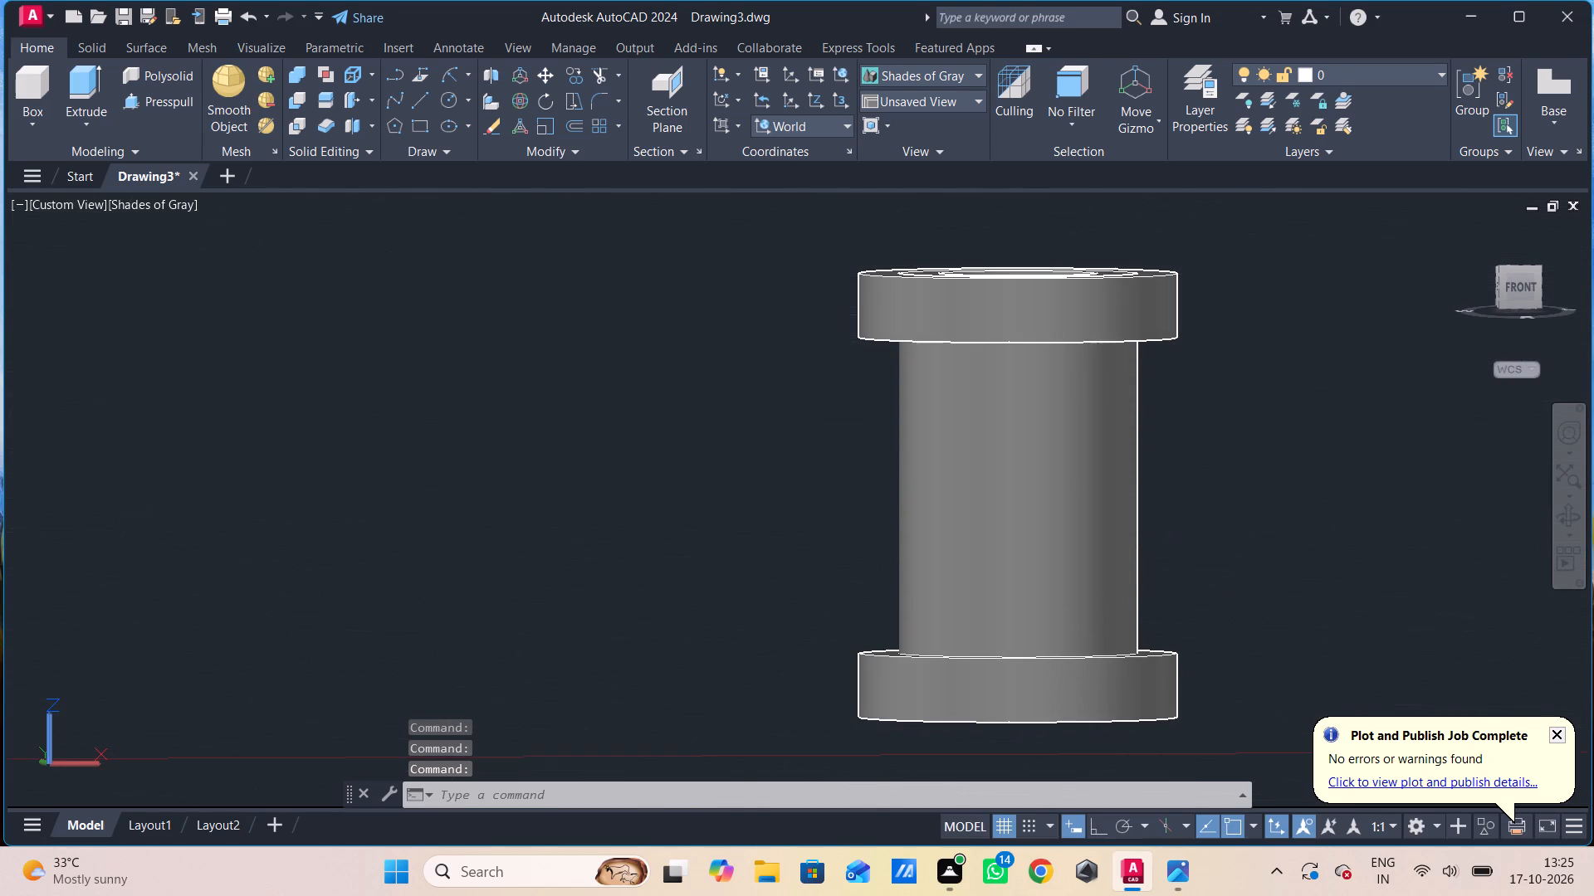
pyautogui.click(93, 203)
pyautogui.click(162, 261)
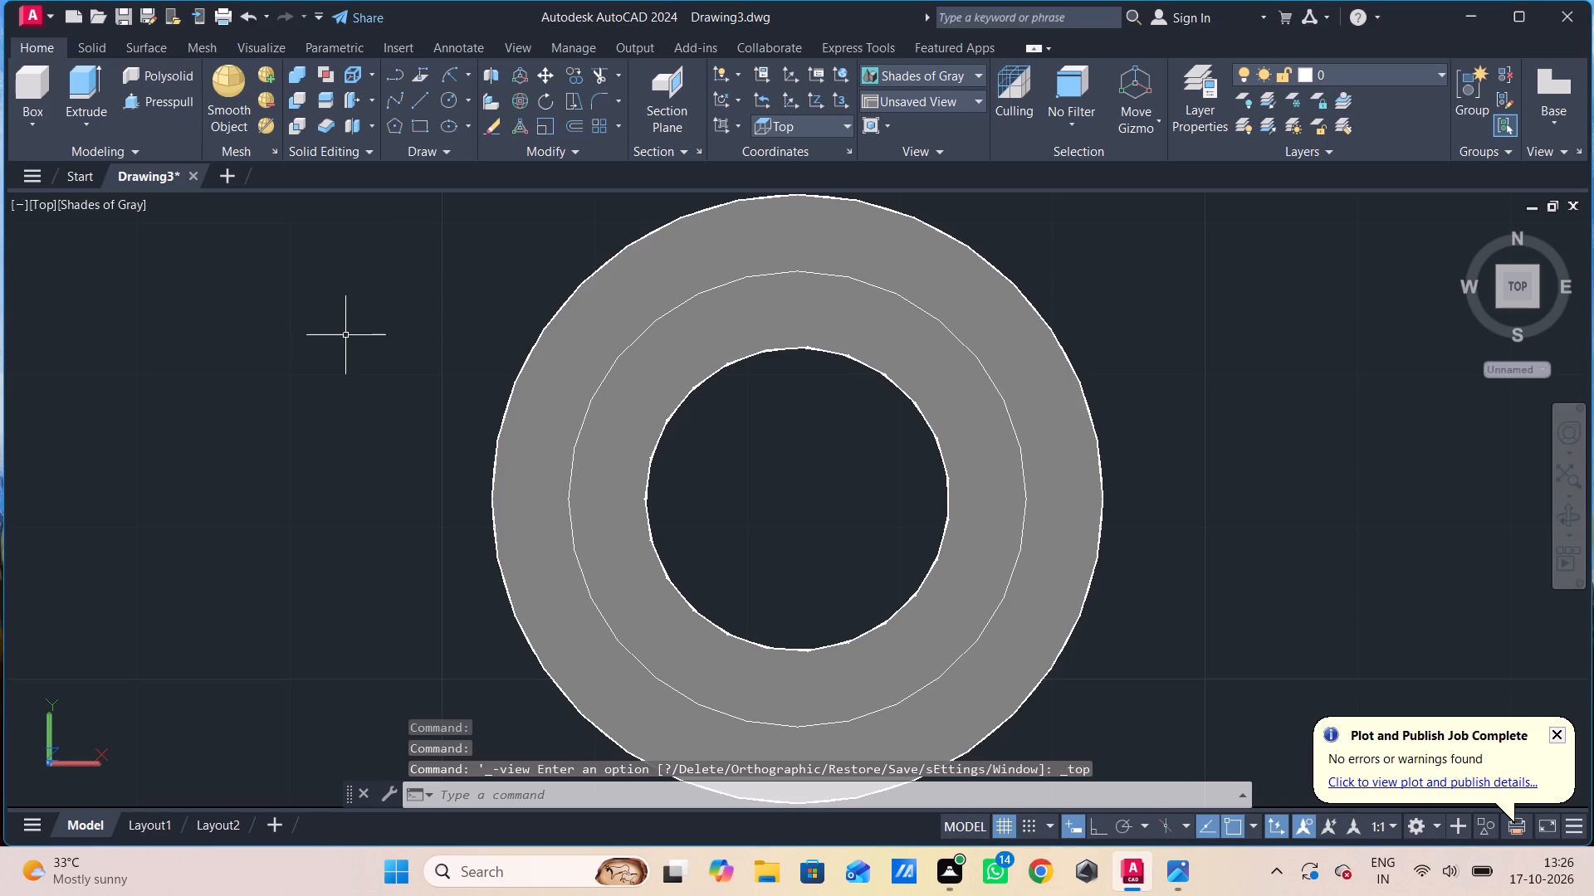
pyautogui.keyDown('shift'); pyautogui.moveTo(359, 355); pyautogui.dragTo(376, 295, button='middle'); pyautogui.keyUp('shift')
pyautogui.scroll(-1, 376, 305)
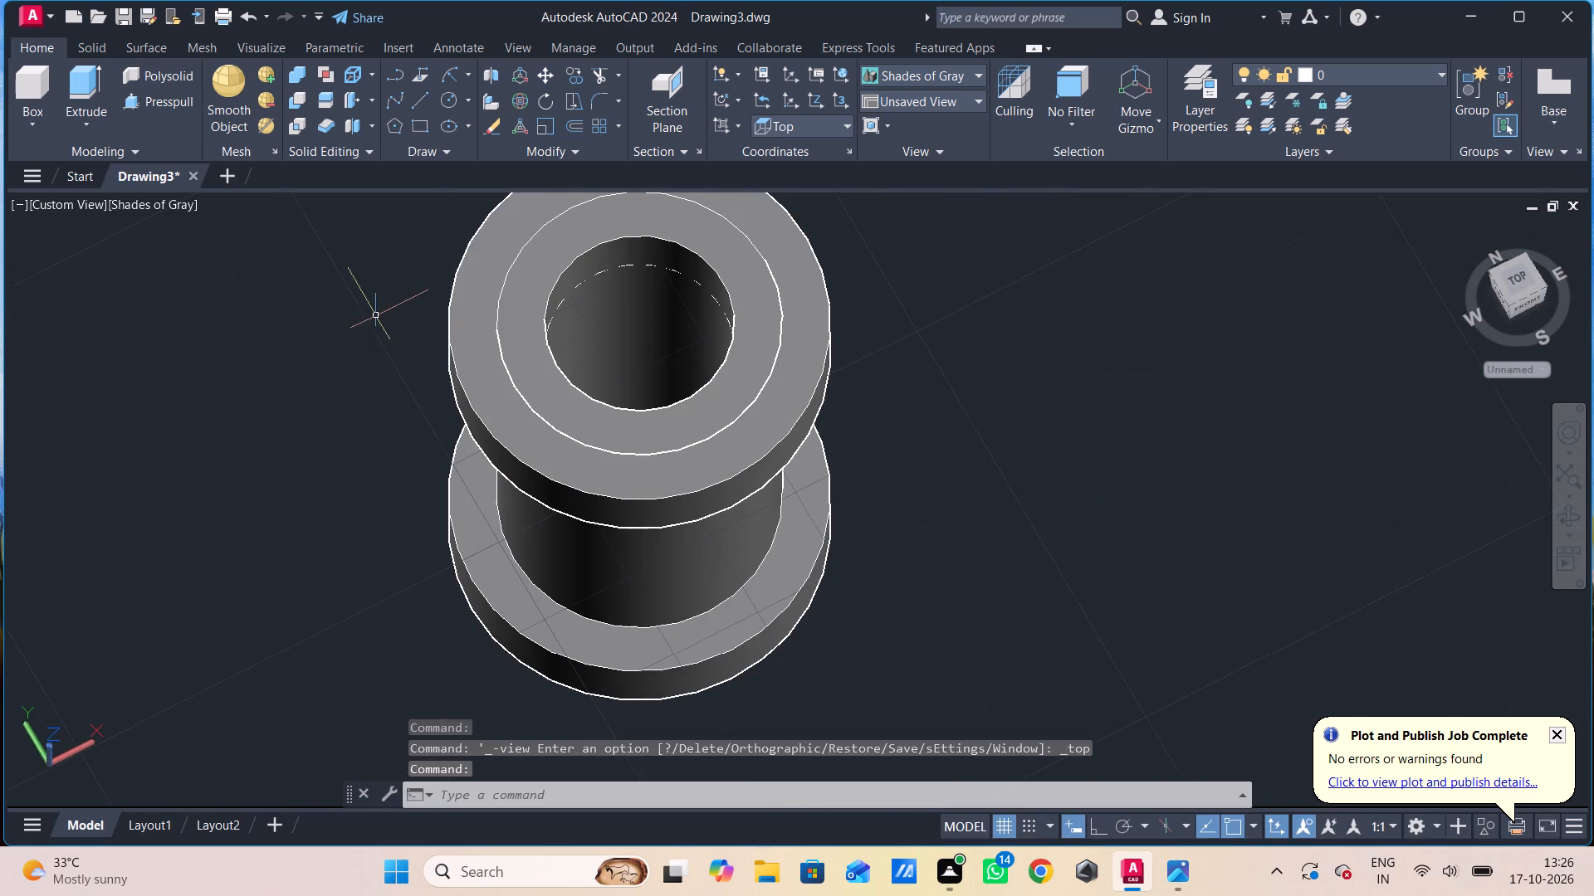
pyautogui.keyDown('shift'); pyautogui.moveTo(378, 347); pyautogui.dragTo(384, 279, button='middle'); pyautogui.keyUp('shift')
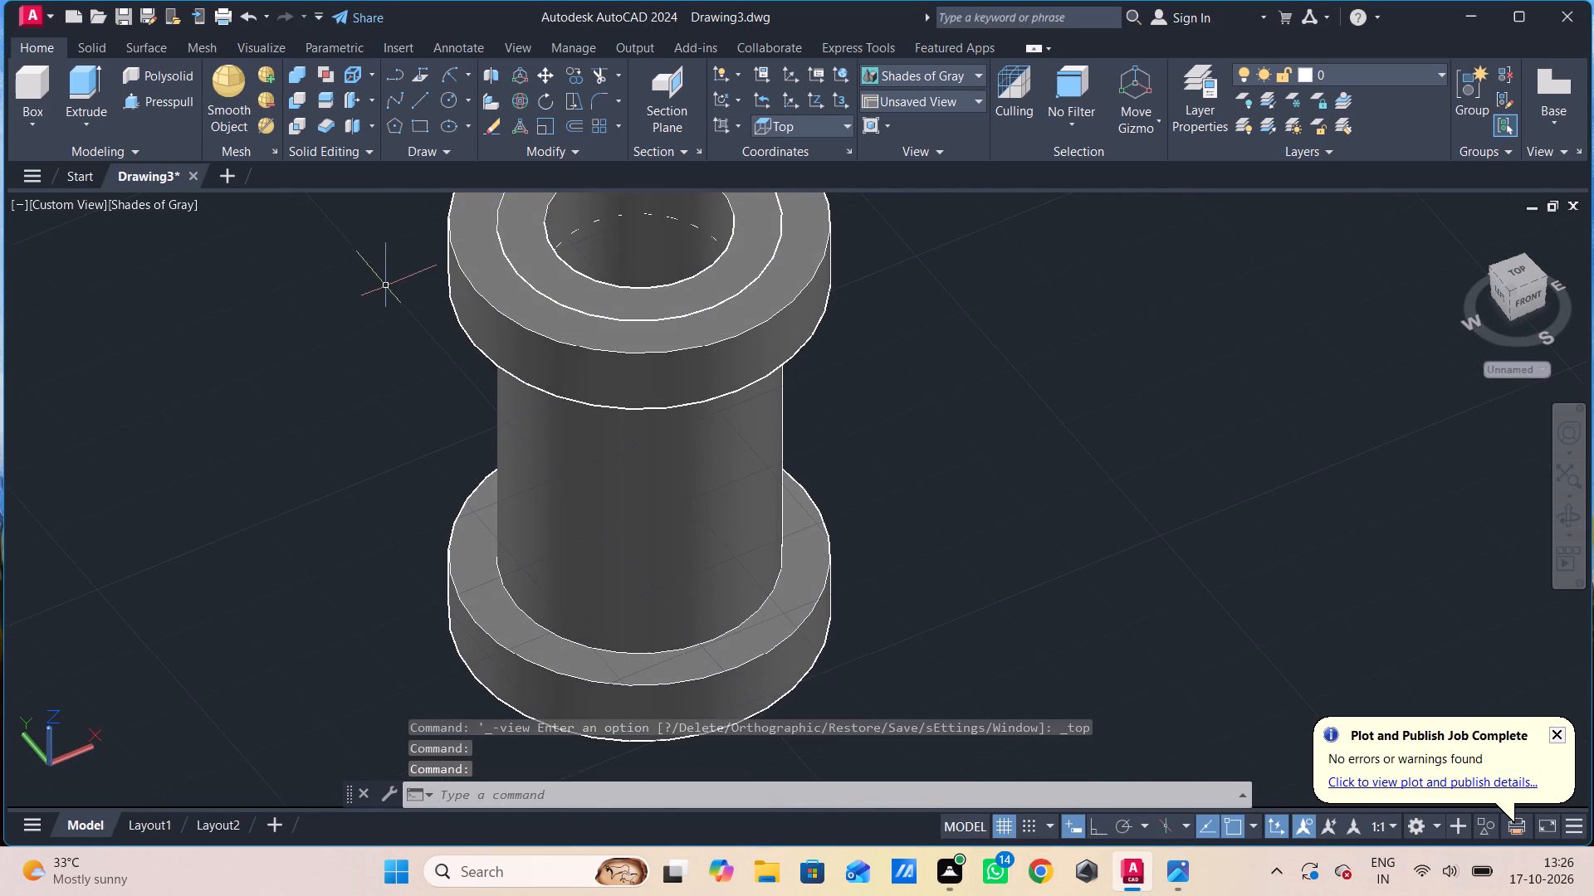
pyautogui.scroll(-1, 388, 303)
pyautogui.moveTo(392, 342); pyautogui.dragTo(394, 384, button='middle')
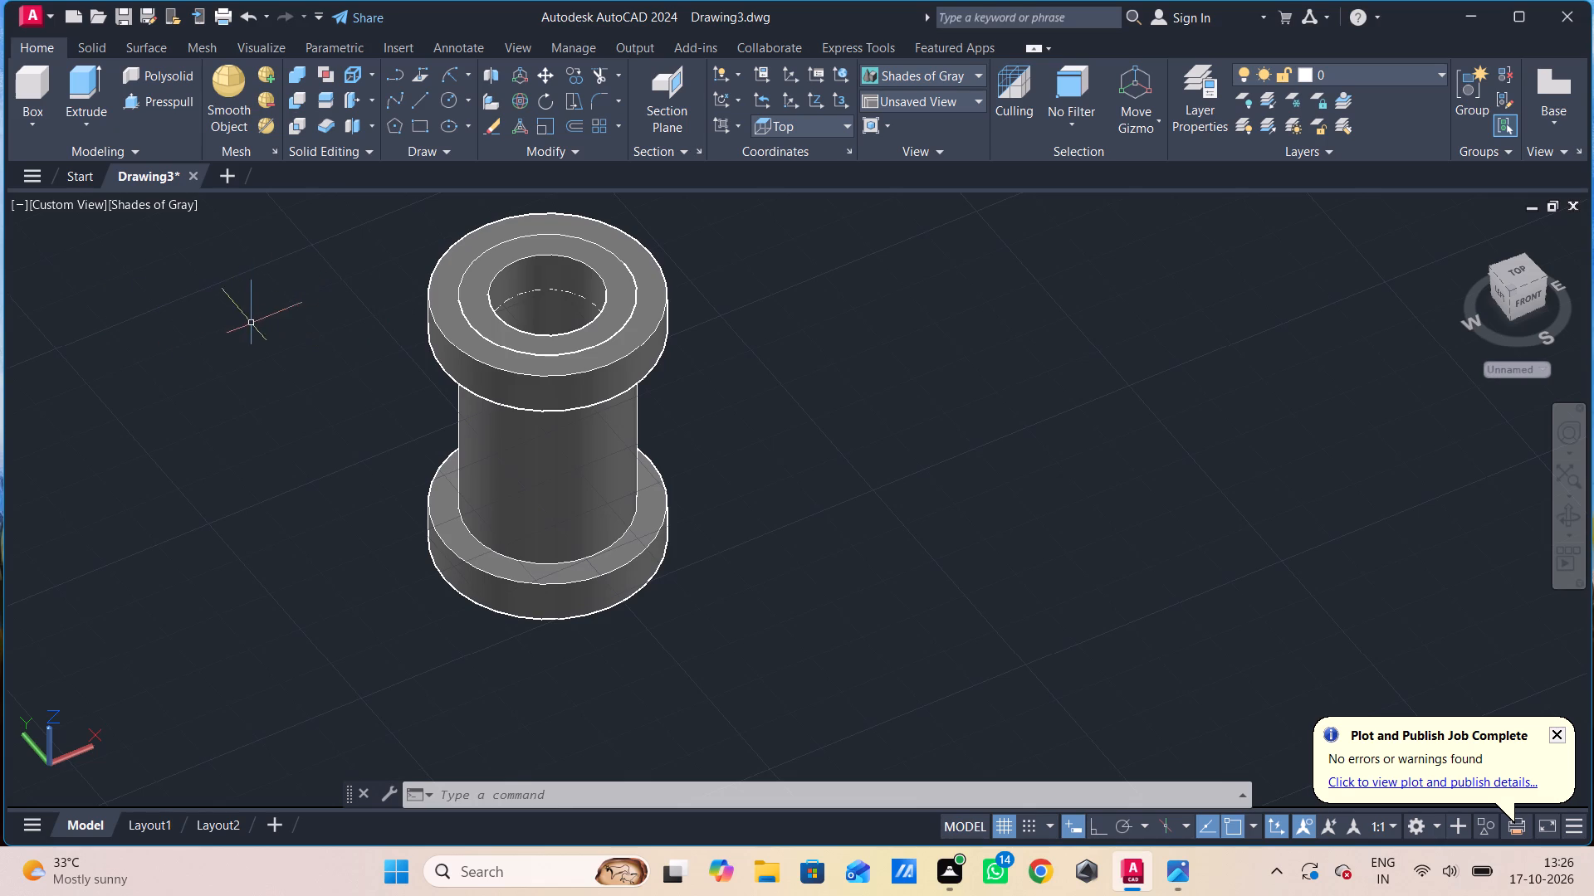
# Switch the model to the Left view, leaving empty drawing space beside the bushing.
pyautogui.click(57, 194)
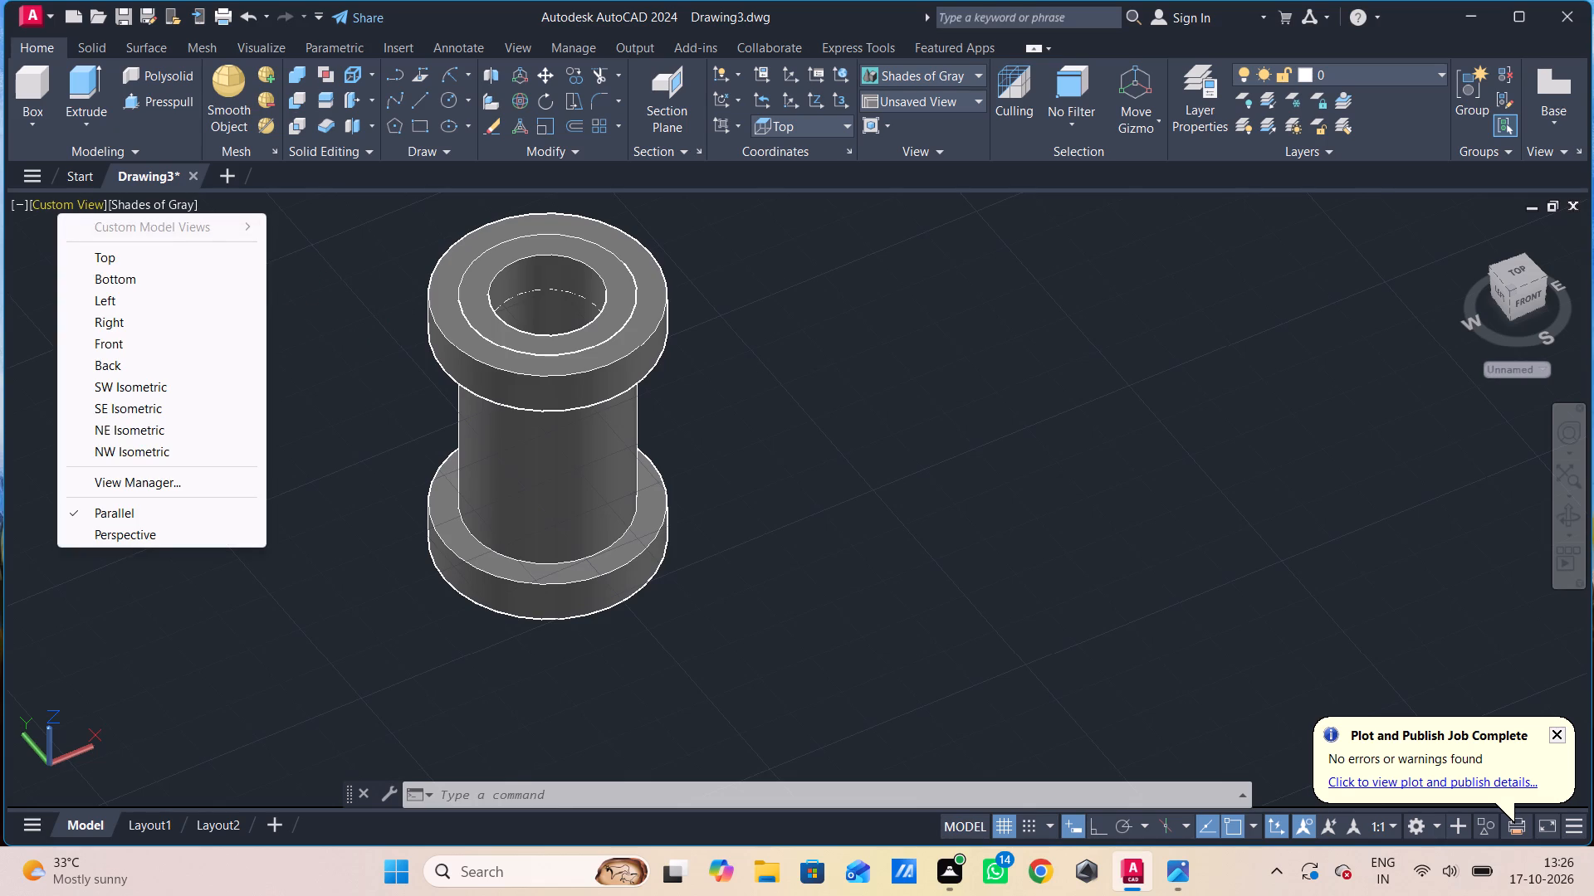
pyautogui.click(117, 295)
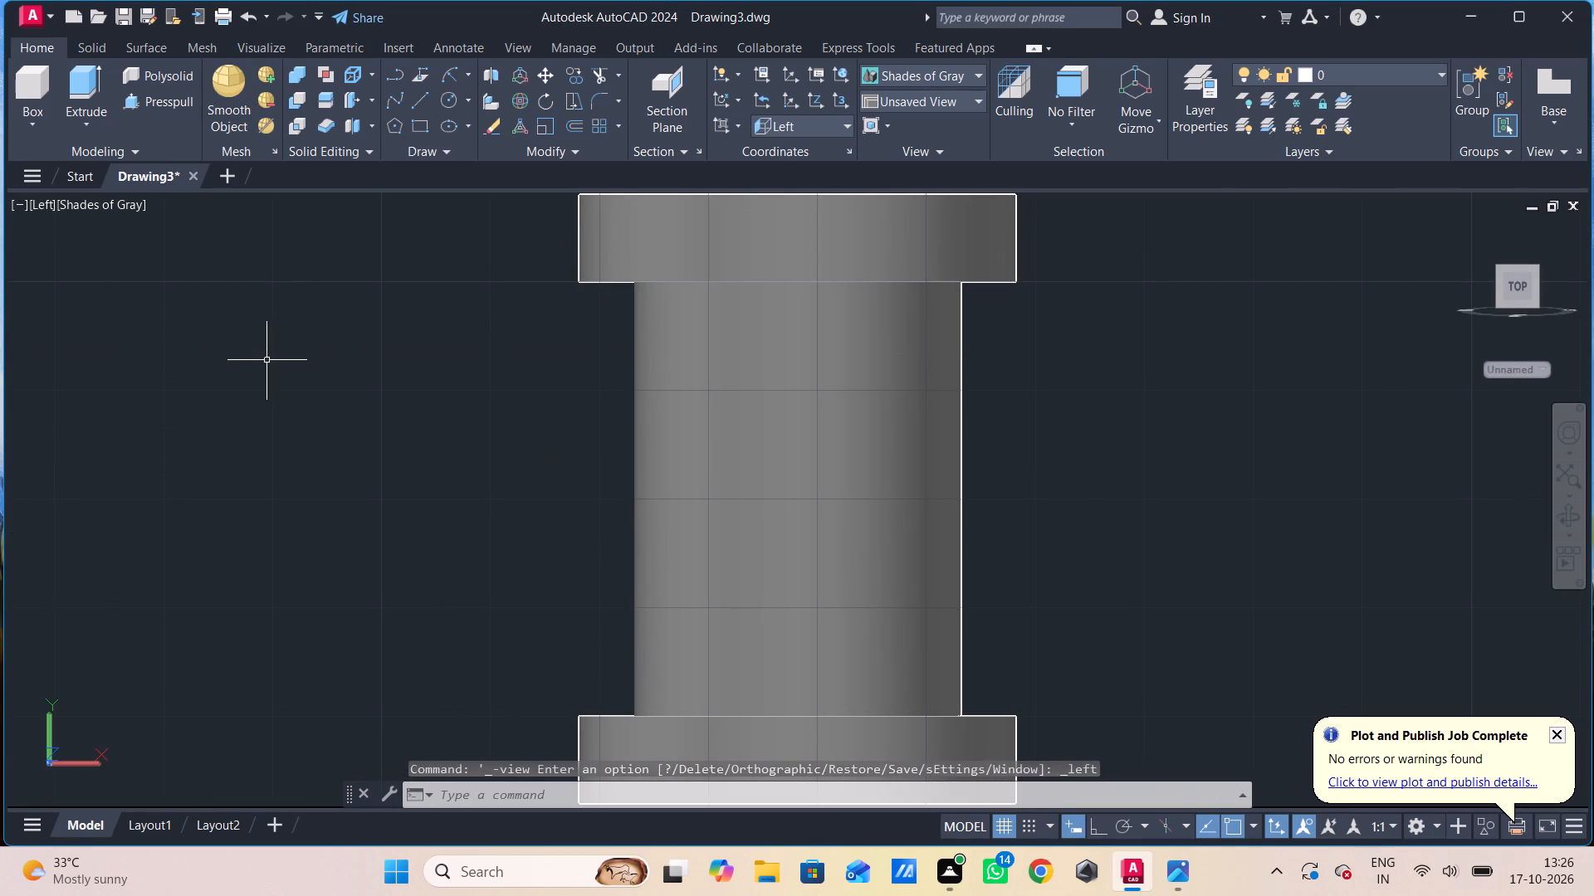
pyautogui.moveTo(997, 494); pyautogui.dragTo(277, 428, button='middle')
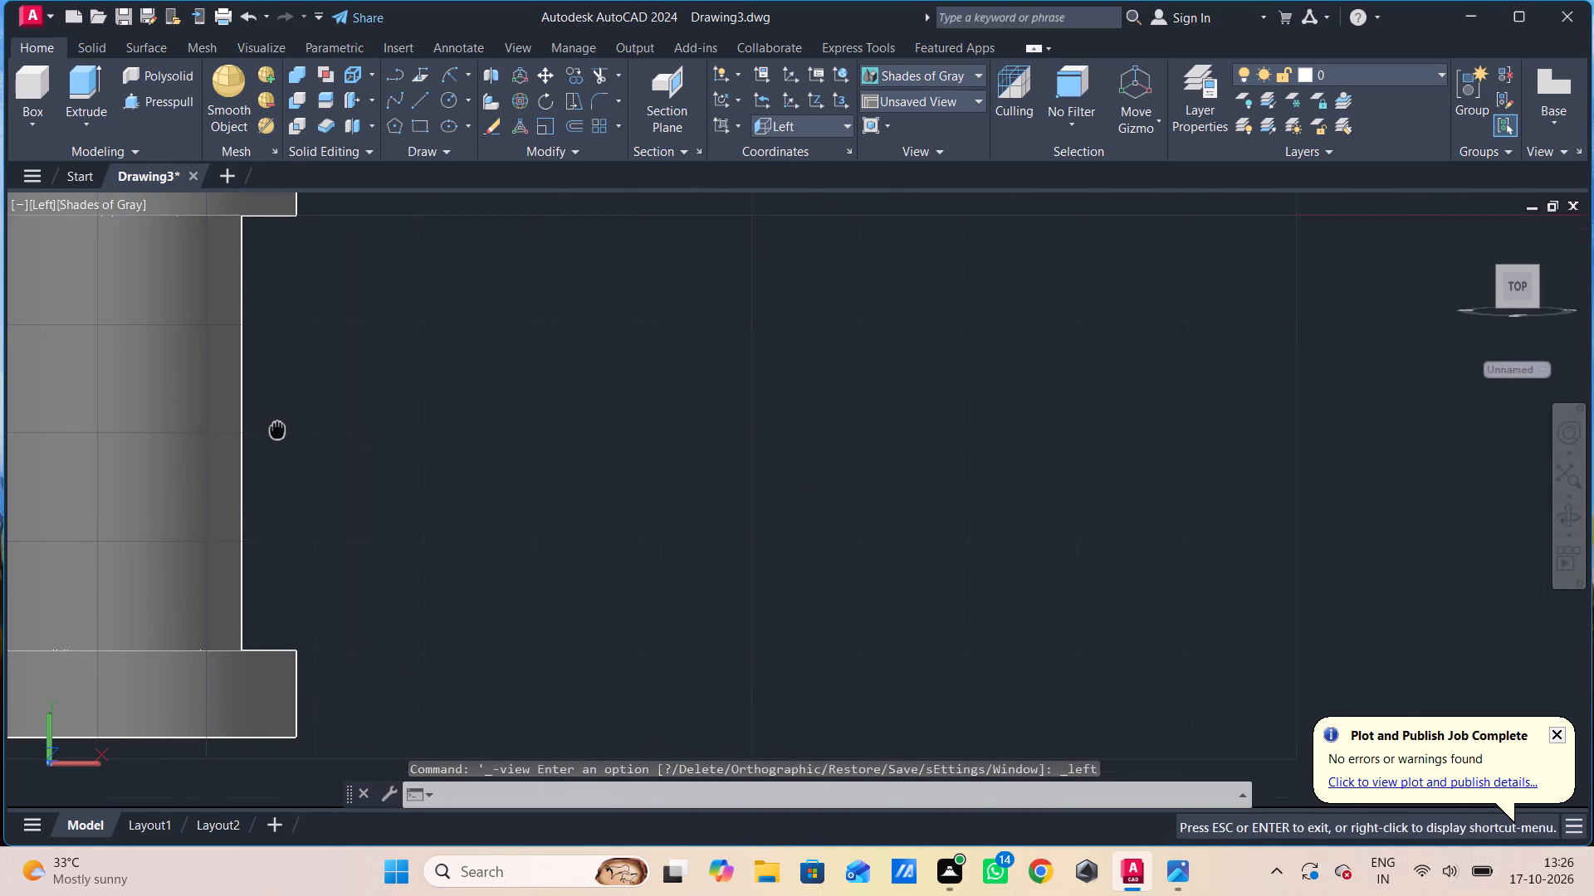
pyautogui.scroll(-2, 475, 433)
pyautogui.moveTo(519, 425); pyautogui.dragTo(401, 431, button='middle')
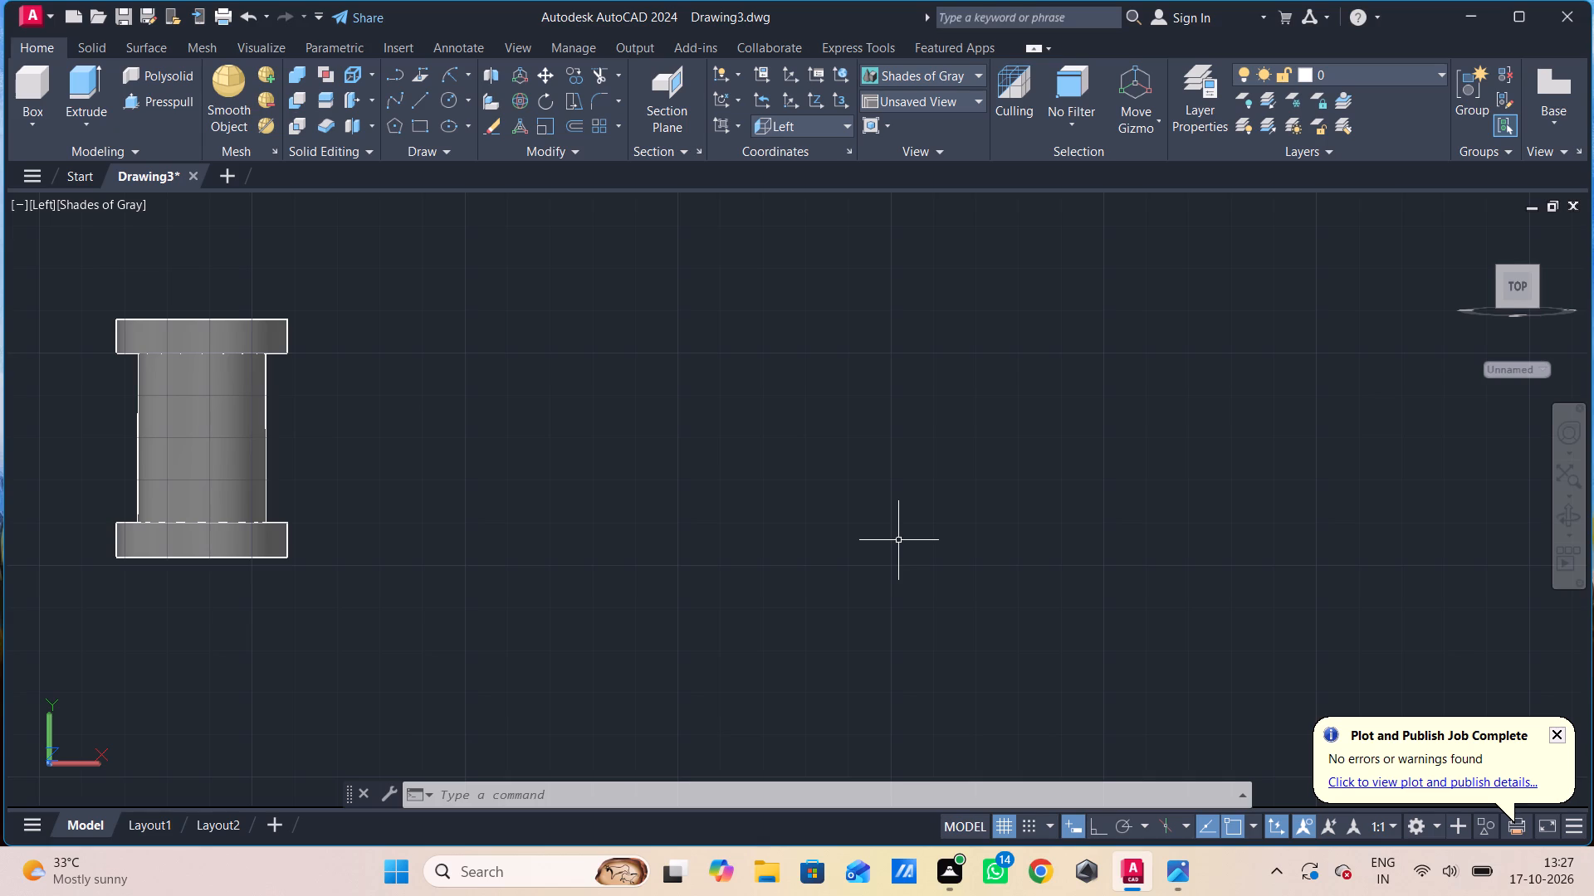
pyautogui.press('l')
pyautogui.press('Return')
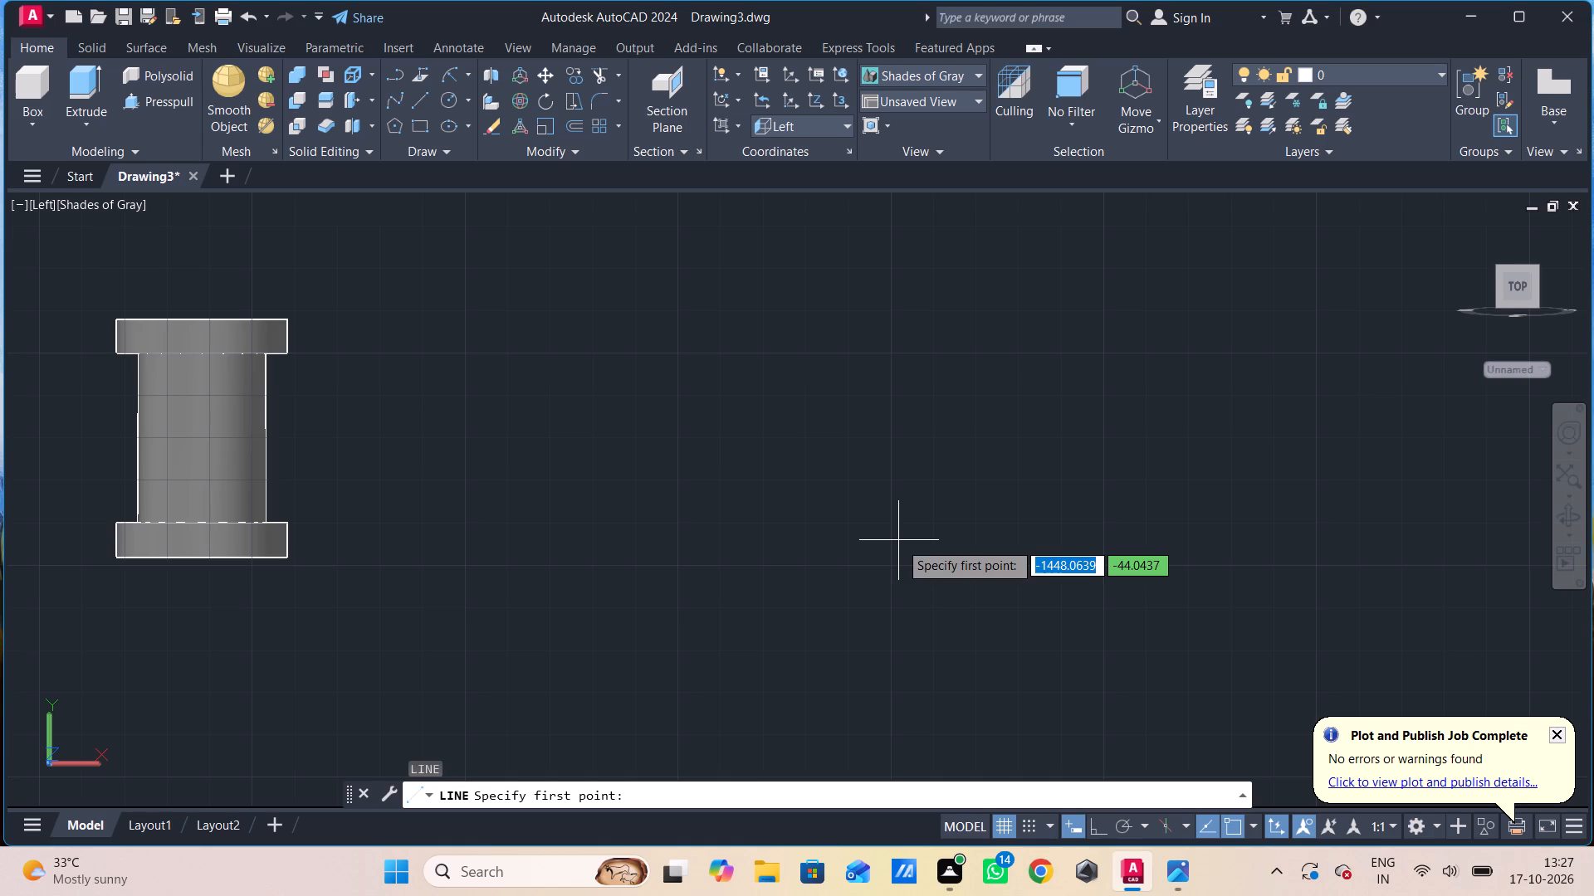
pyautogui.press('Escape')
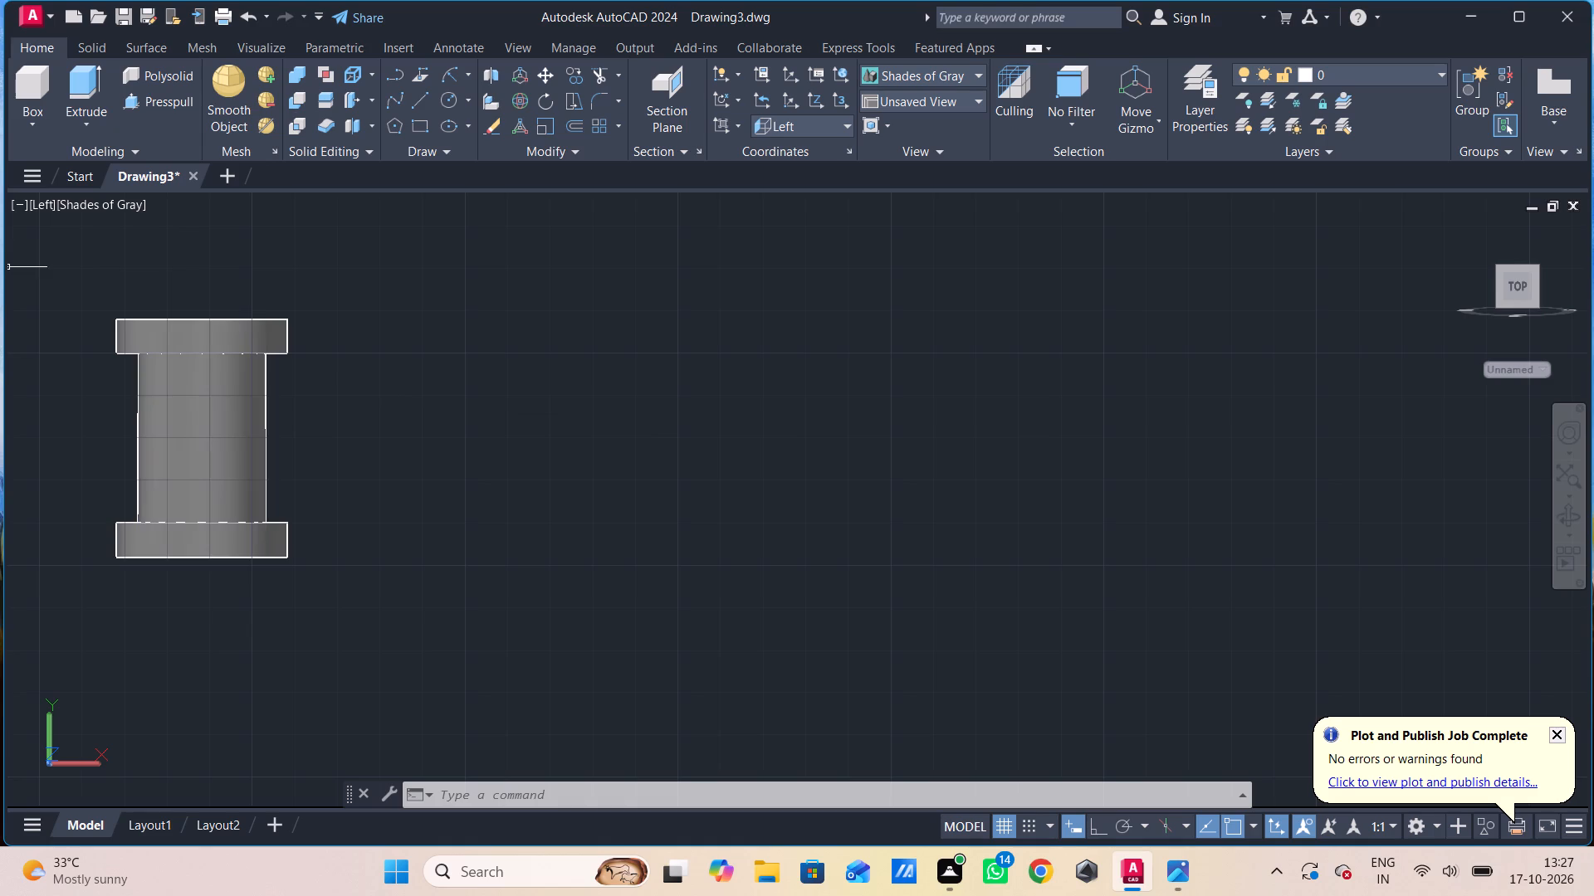
# Switch the model to the Right view, with the whole bushing in sight and empty space beside it.
pyautogui.click(37, 200)
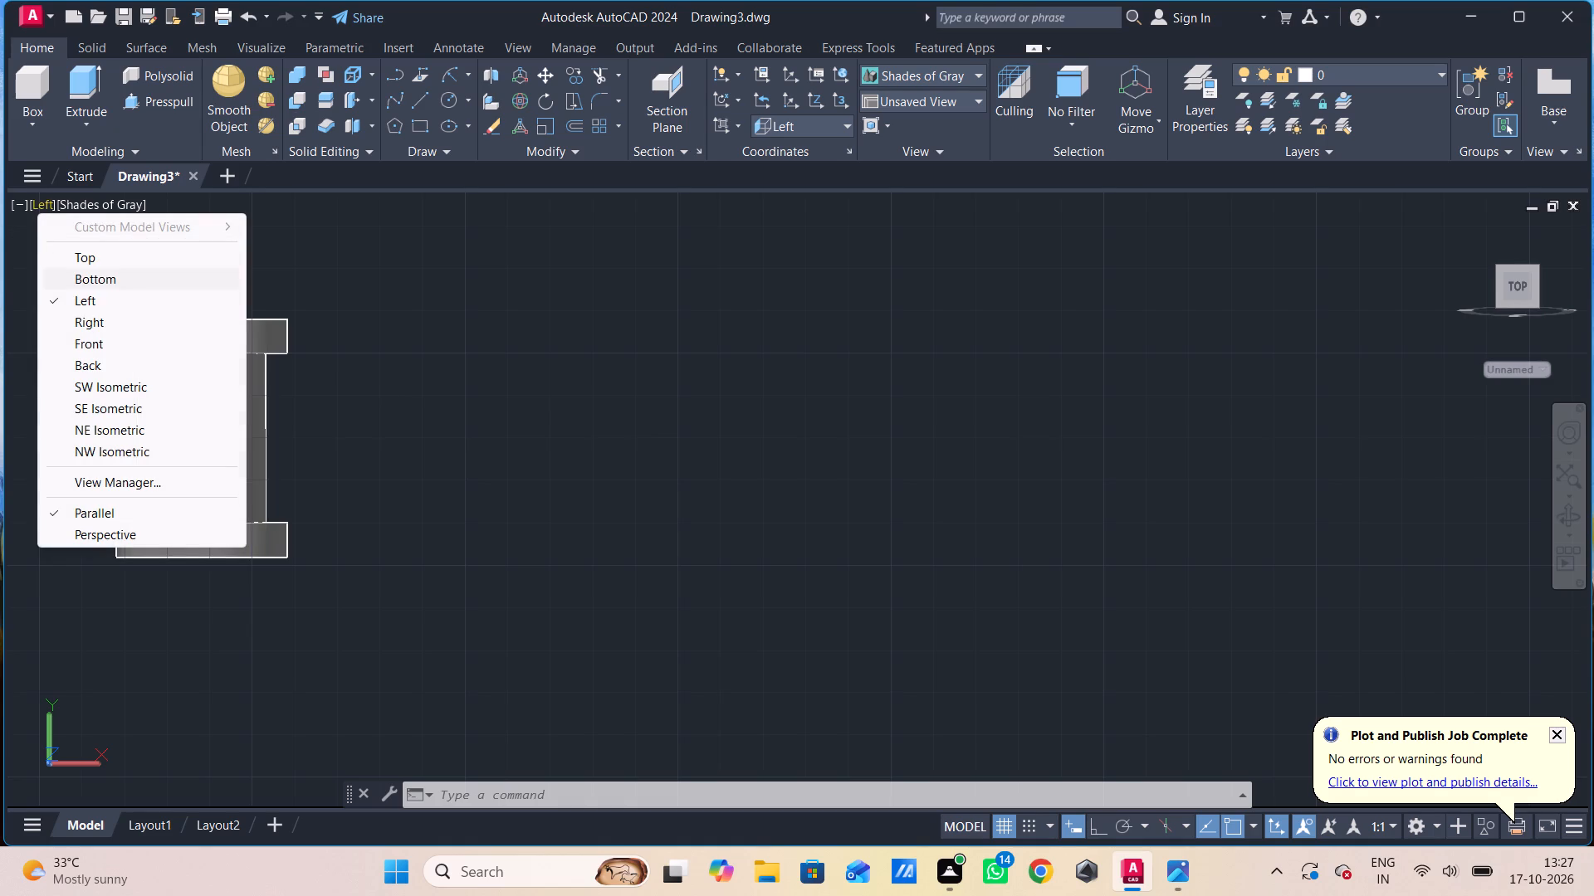
pyautogui.click(100, 328)
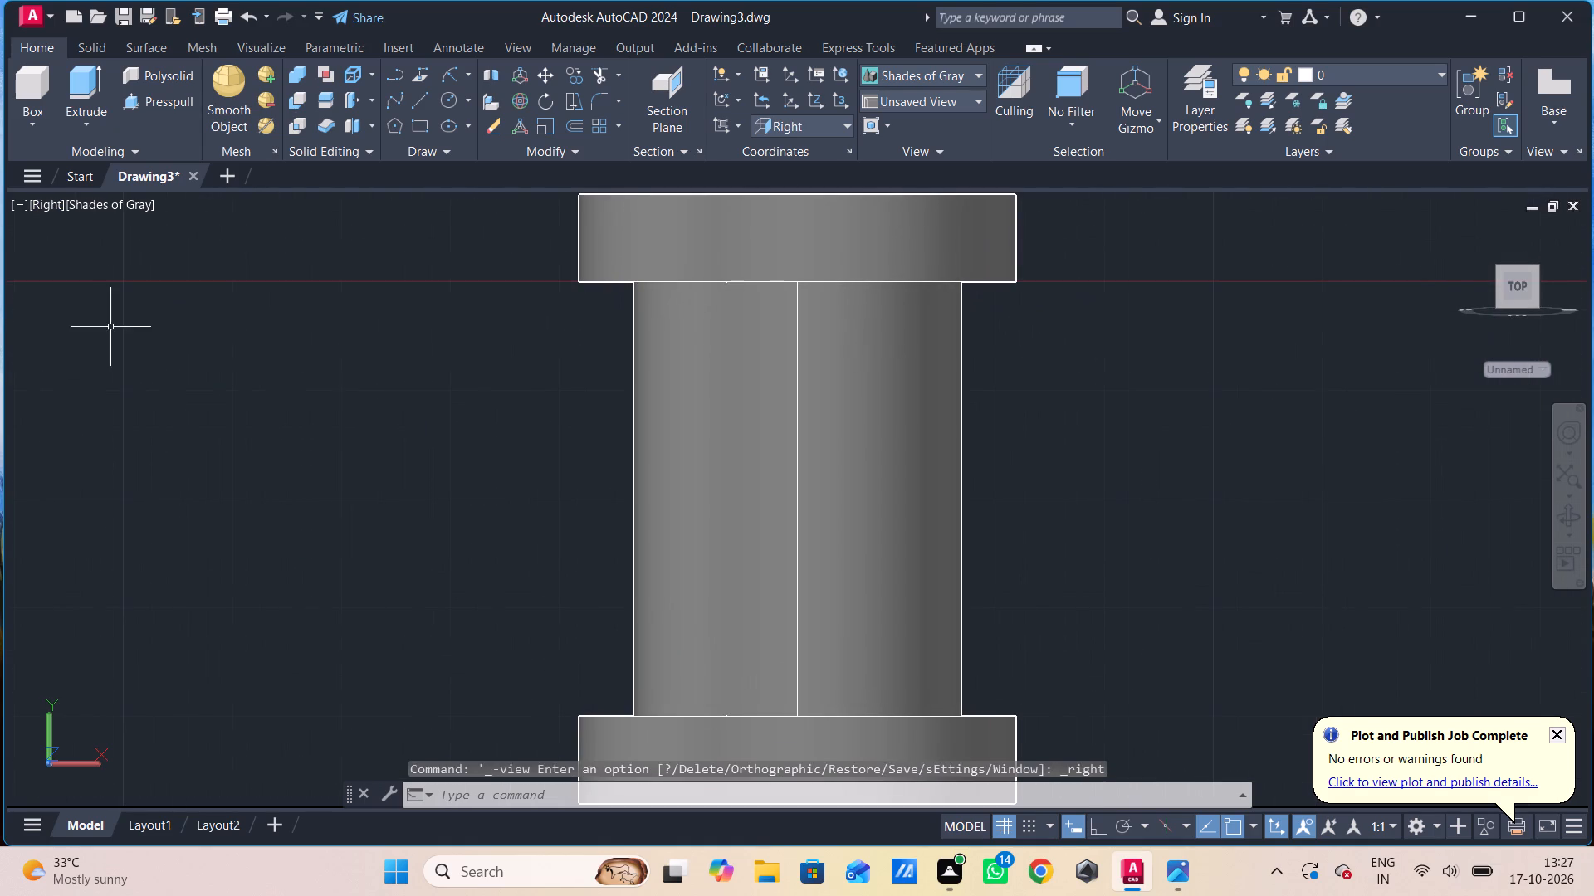
pyautogui.moveTo(860, 355); pyautogui.dragTo(421, 394, button='middle')
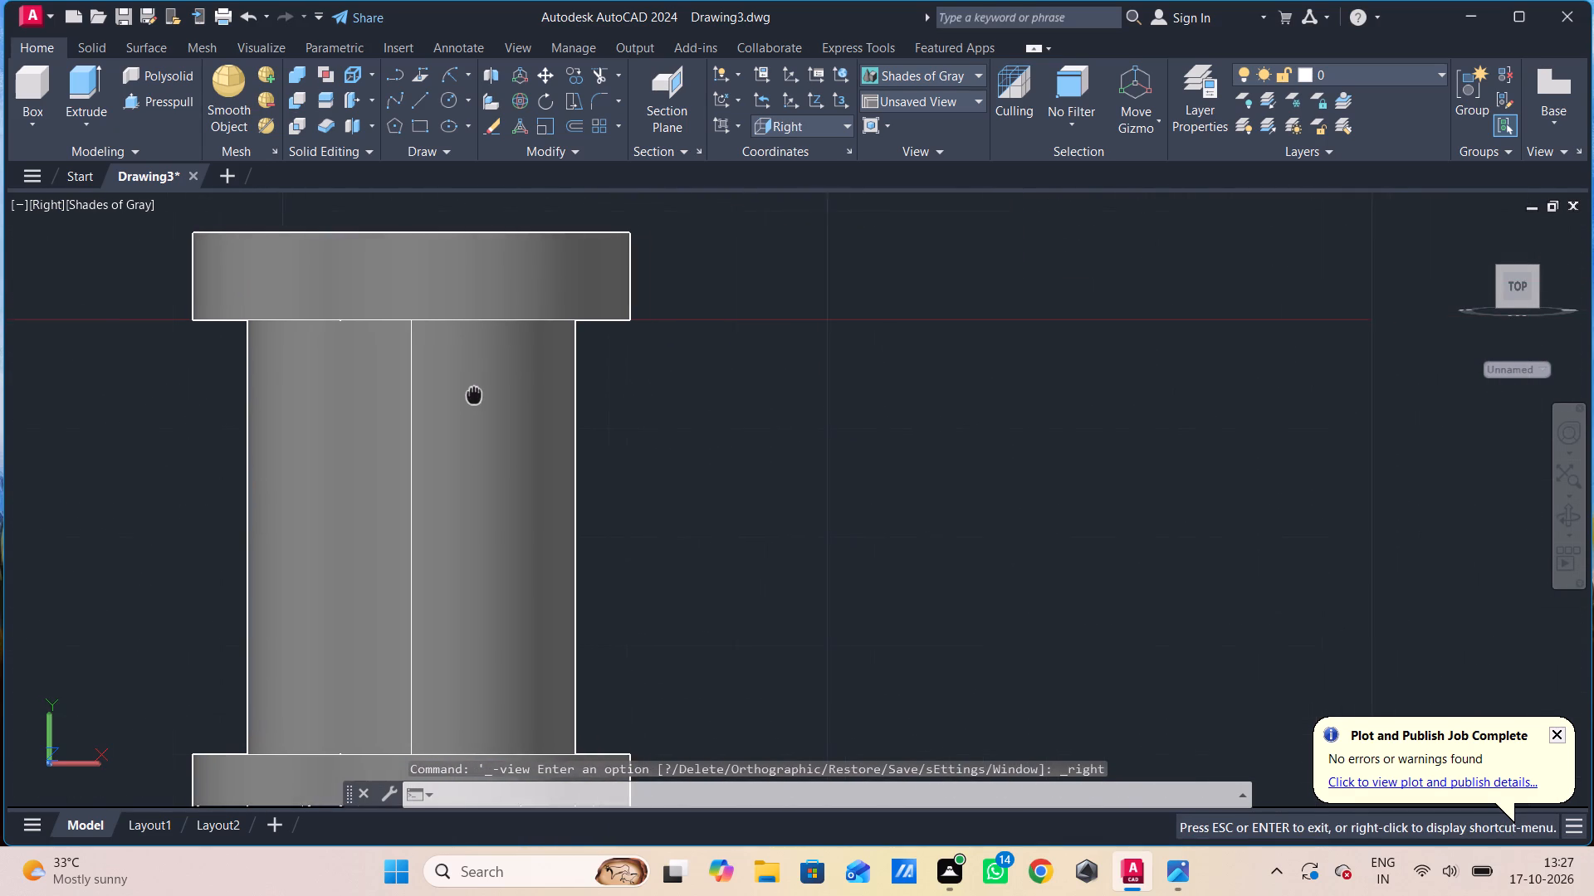
pyautogui.moveTo(421, 394); pyautogui.dragTo(372, 399, button='middle')
pyautogui.scroll(-1, 893, 378)
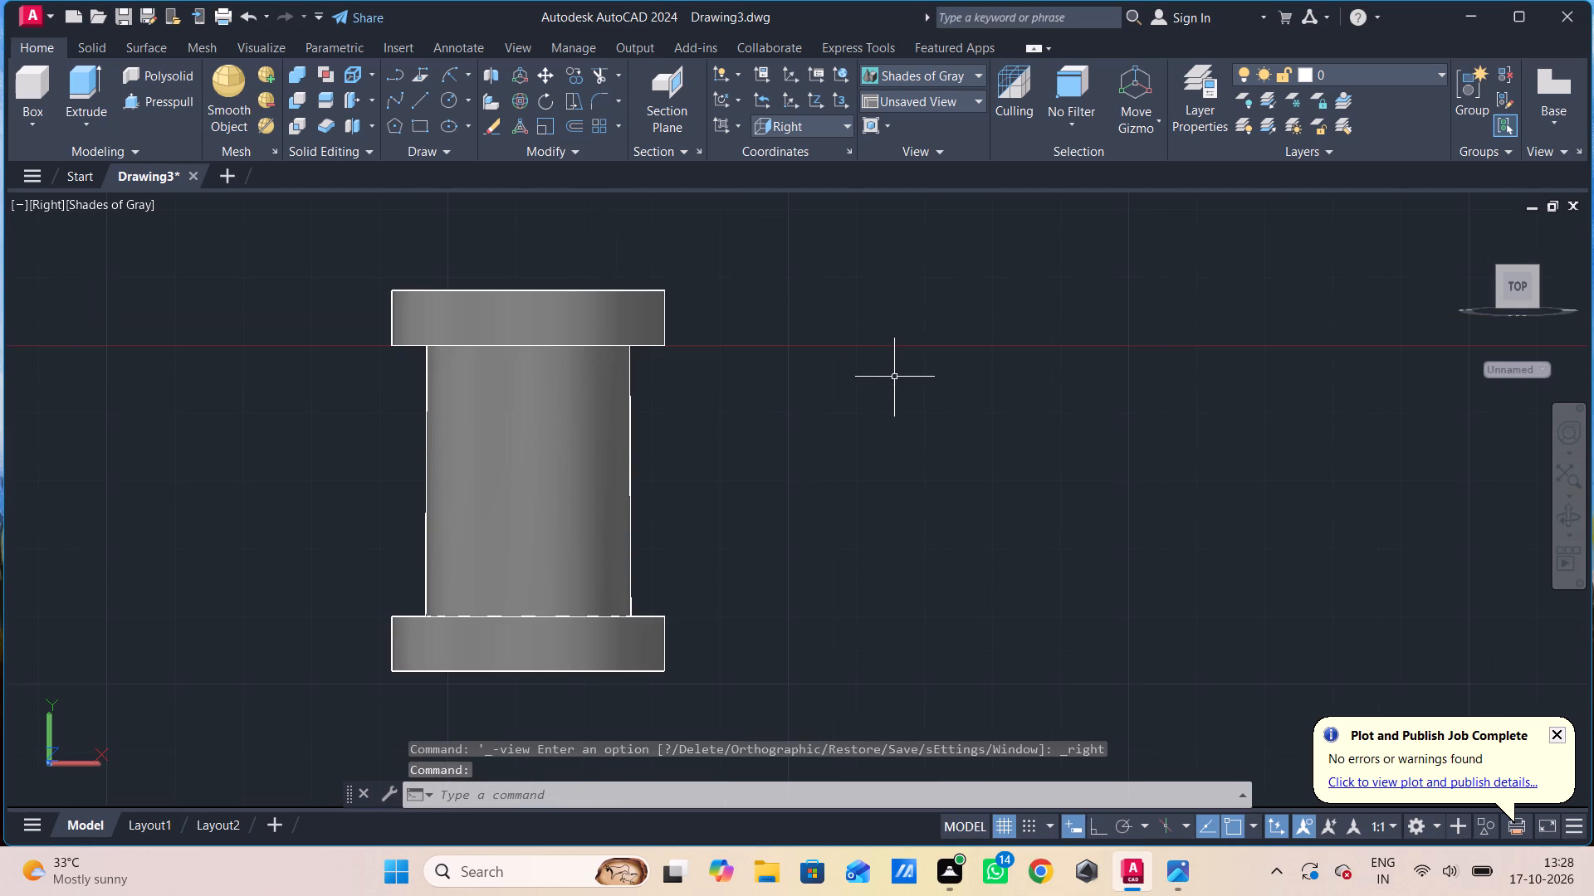
# Draw a rectangle 50 wide and 90 high from straight orthogonal lines in the empty space beside the bushing.
pyautogui.moveTo(892, 392); pyautogui.dragTo(707, 418, button='middle')
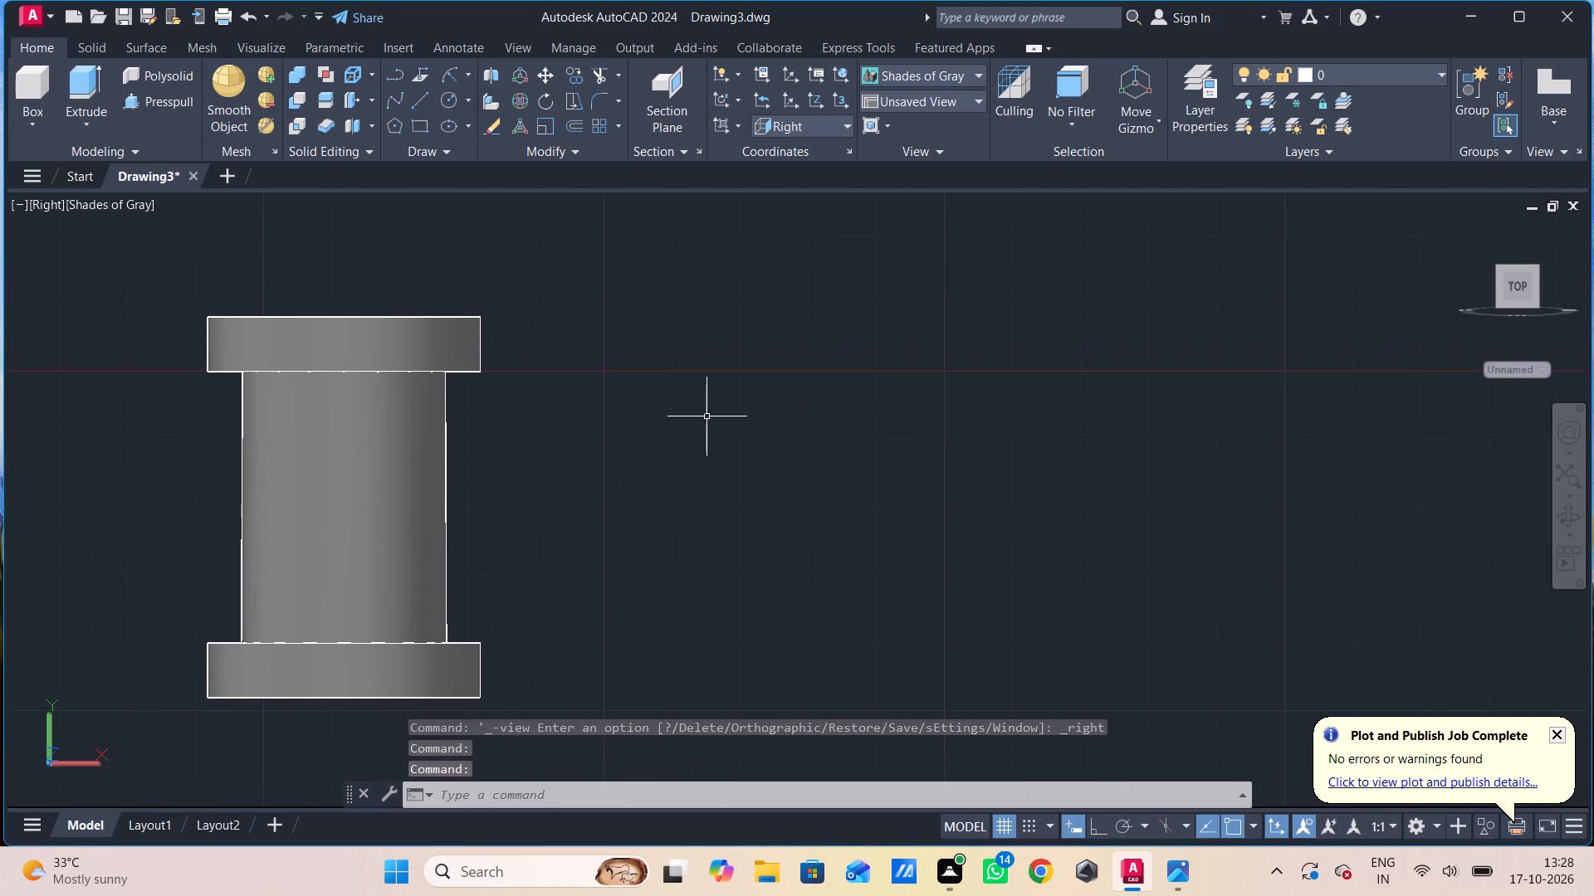
pyautogui.press('c')
pyautogui.press('Escape')
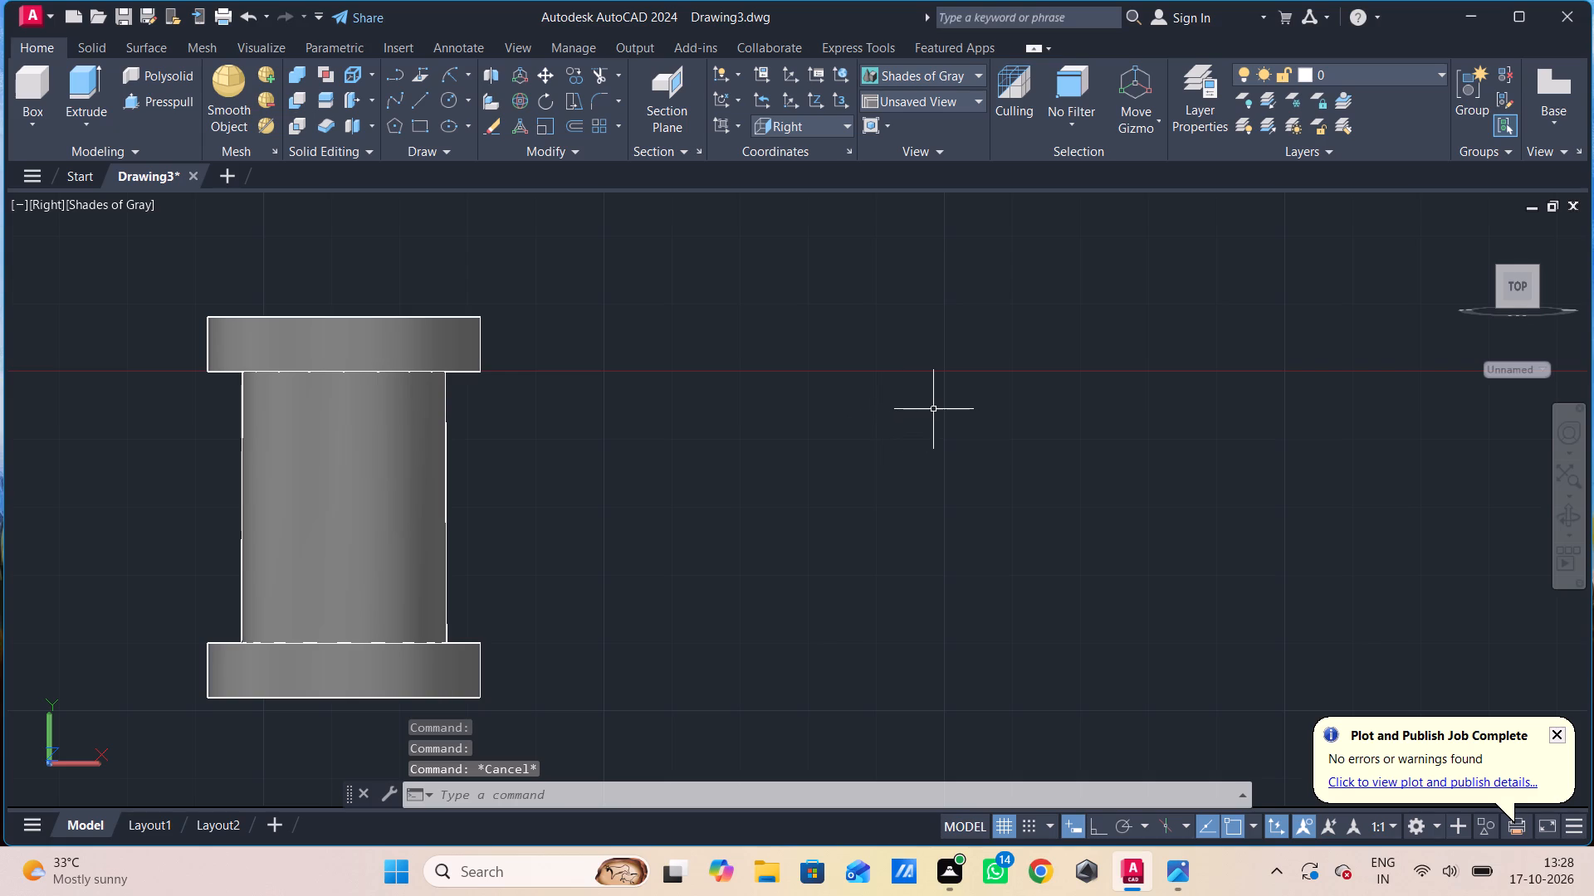
pyautogui.press('l')
pyautogui.press('Return')
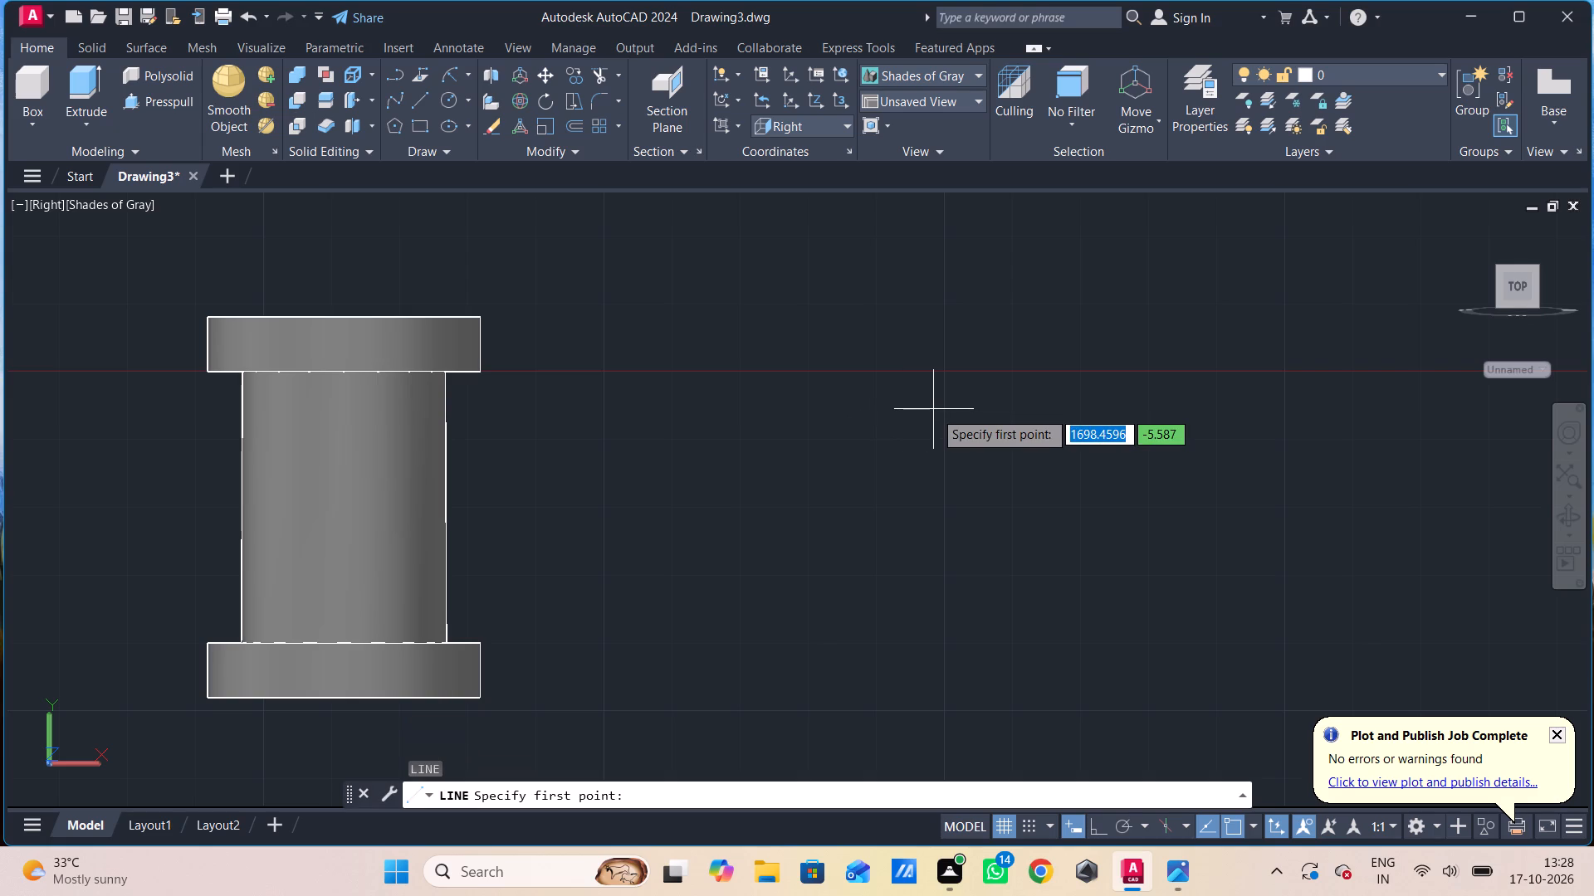
pyautogui.click(1054, 331)
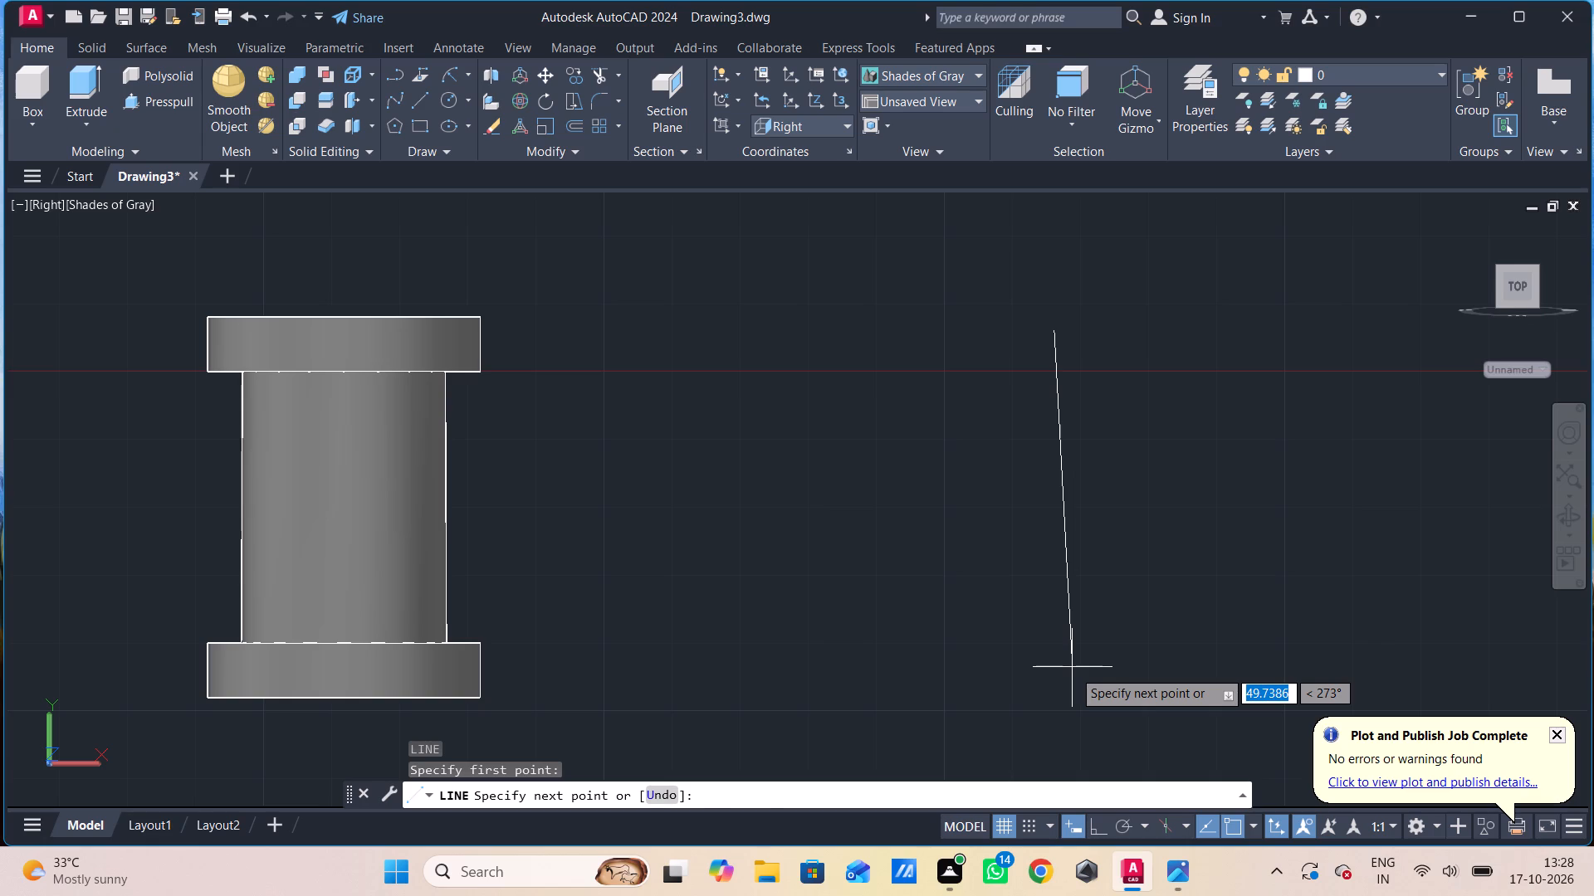
pyautogui.press('F8')
pyautogui.press('9')
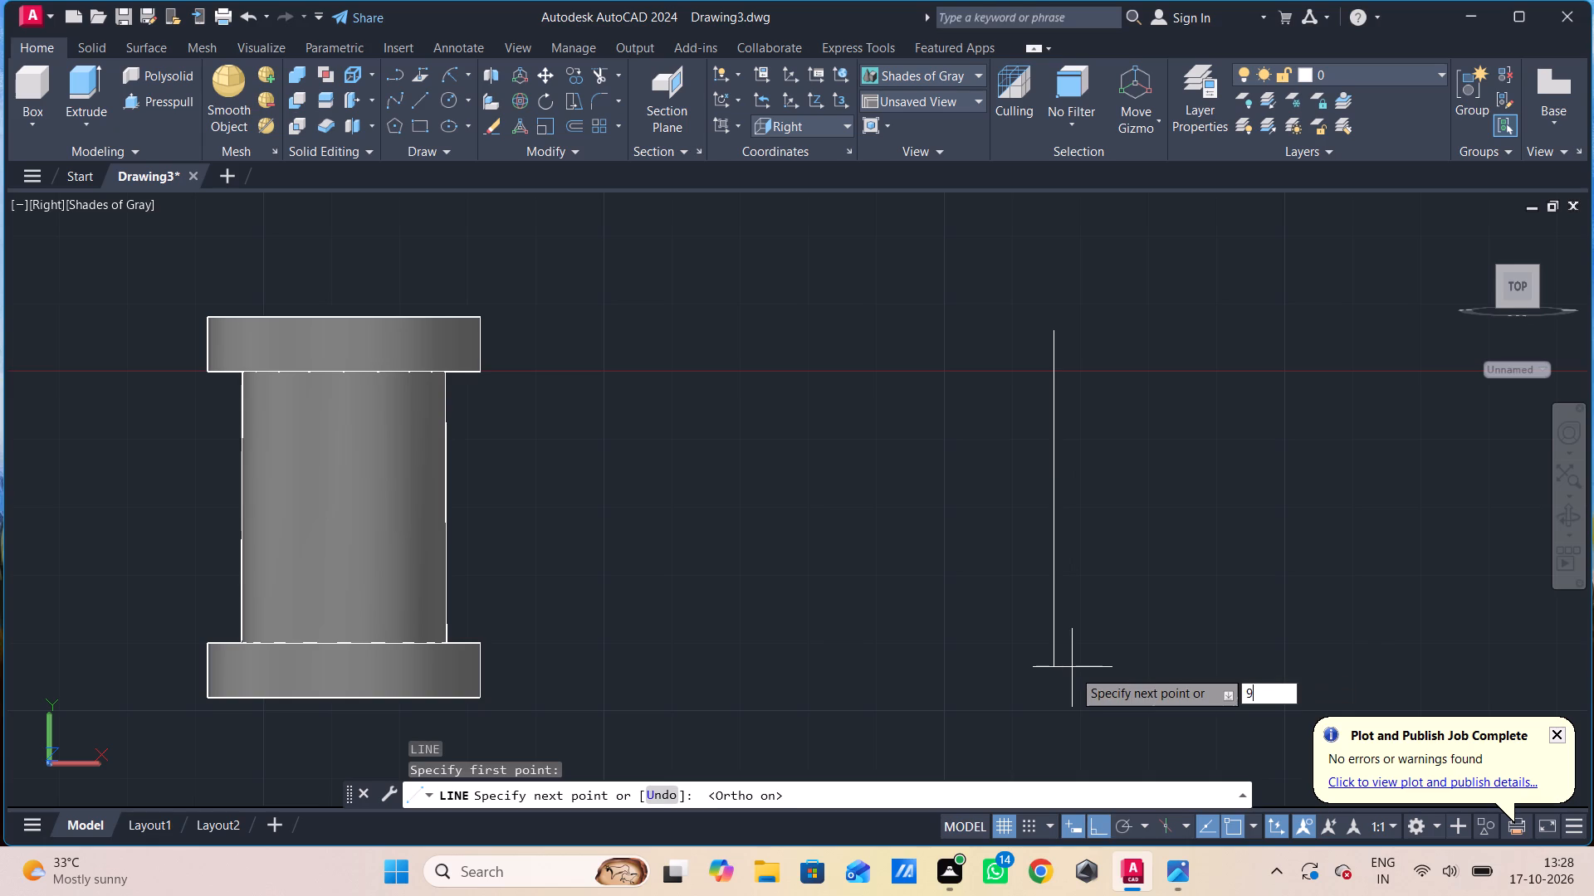
pyautogui.press('0')
pyautogui.press('Return')
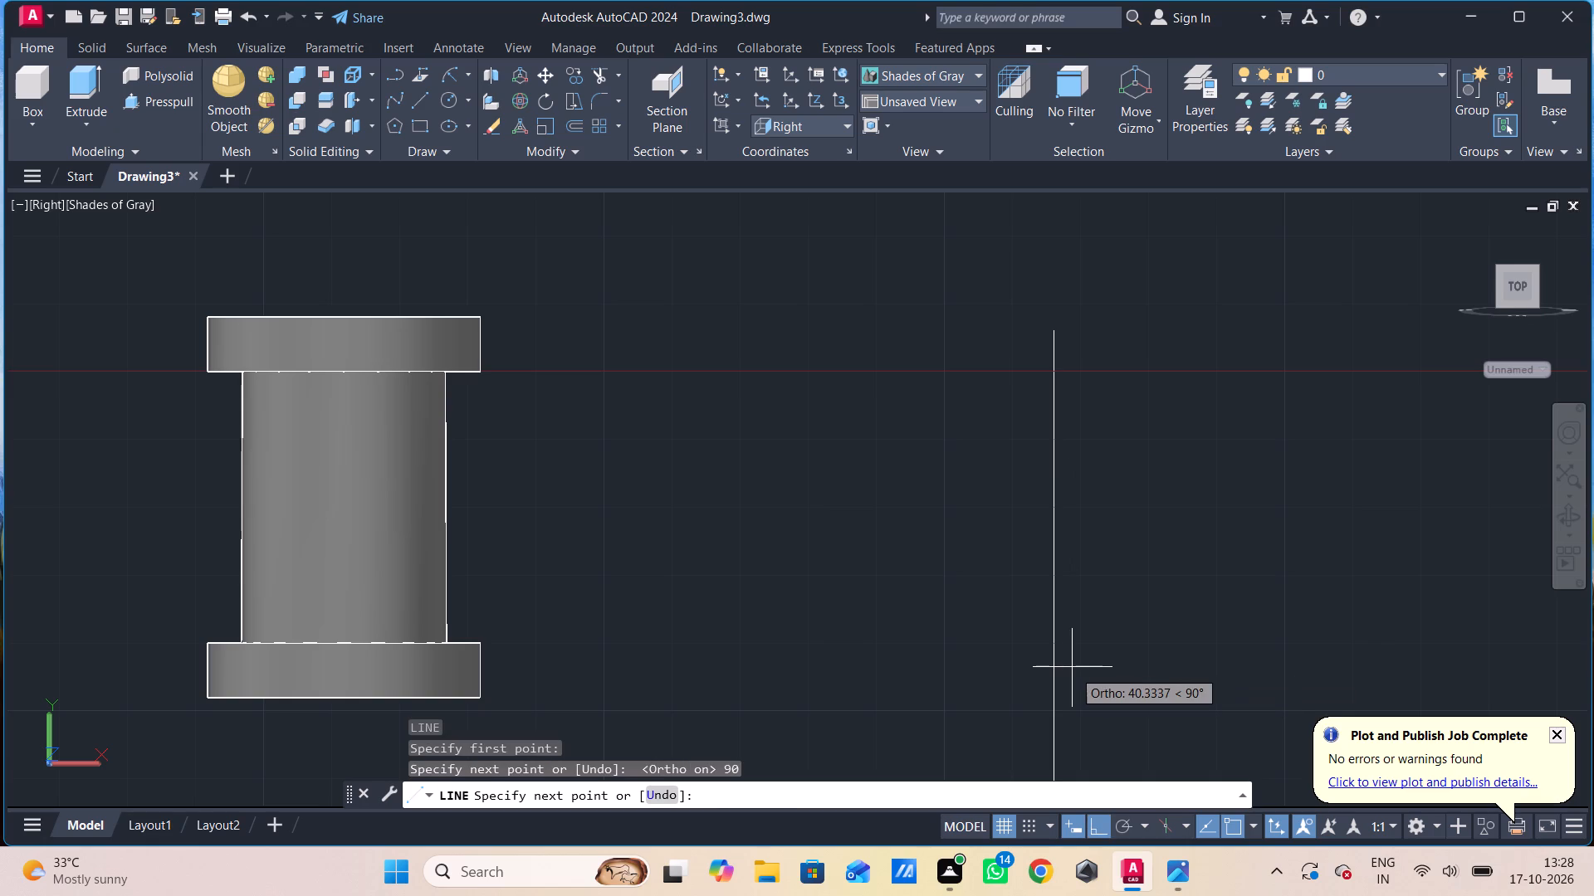
pyautogui.scroll(-1, 856, 528)
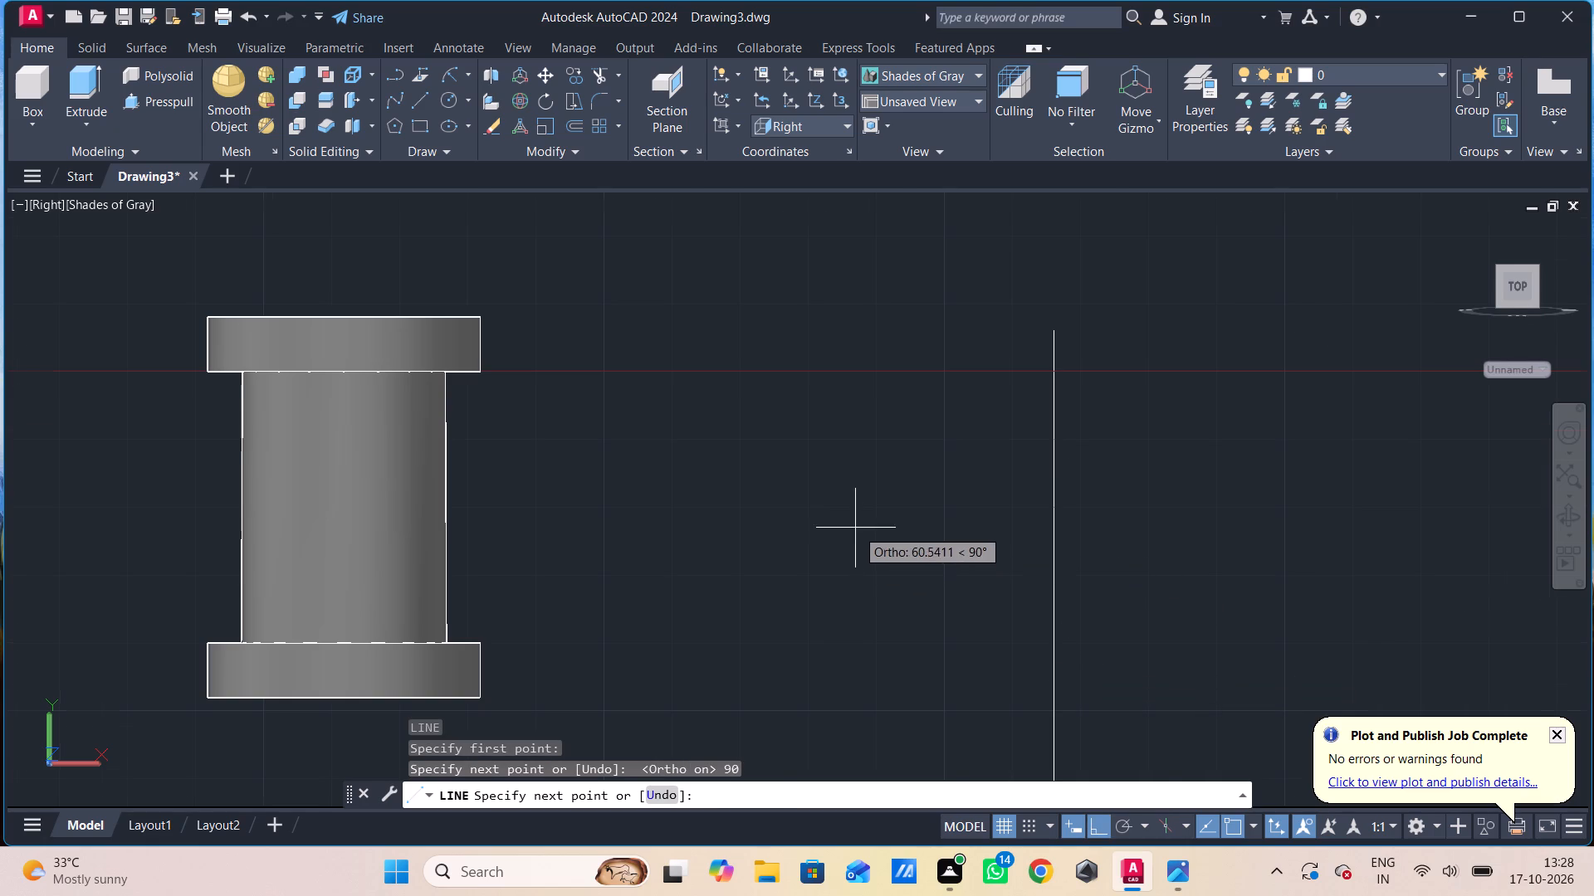
pyautogui.moveTo(858, 411); pyautogui.dragTo(858, 311, button='middle')
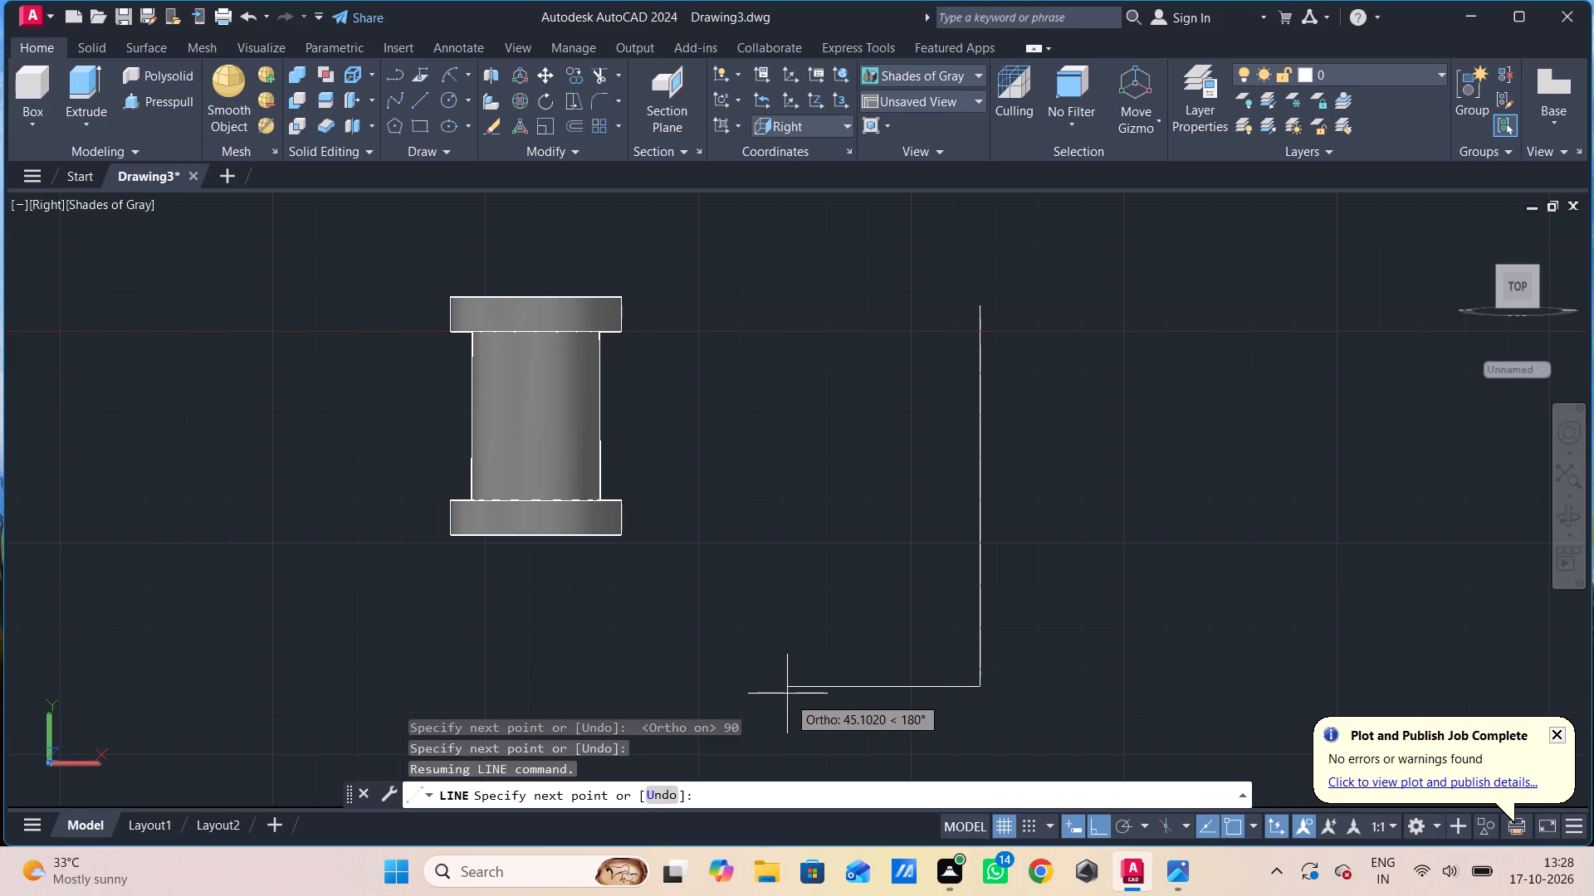
pyautogui.write('50')
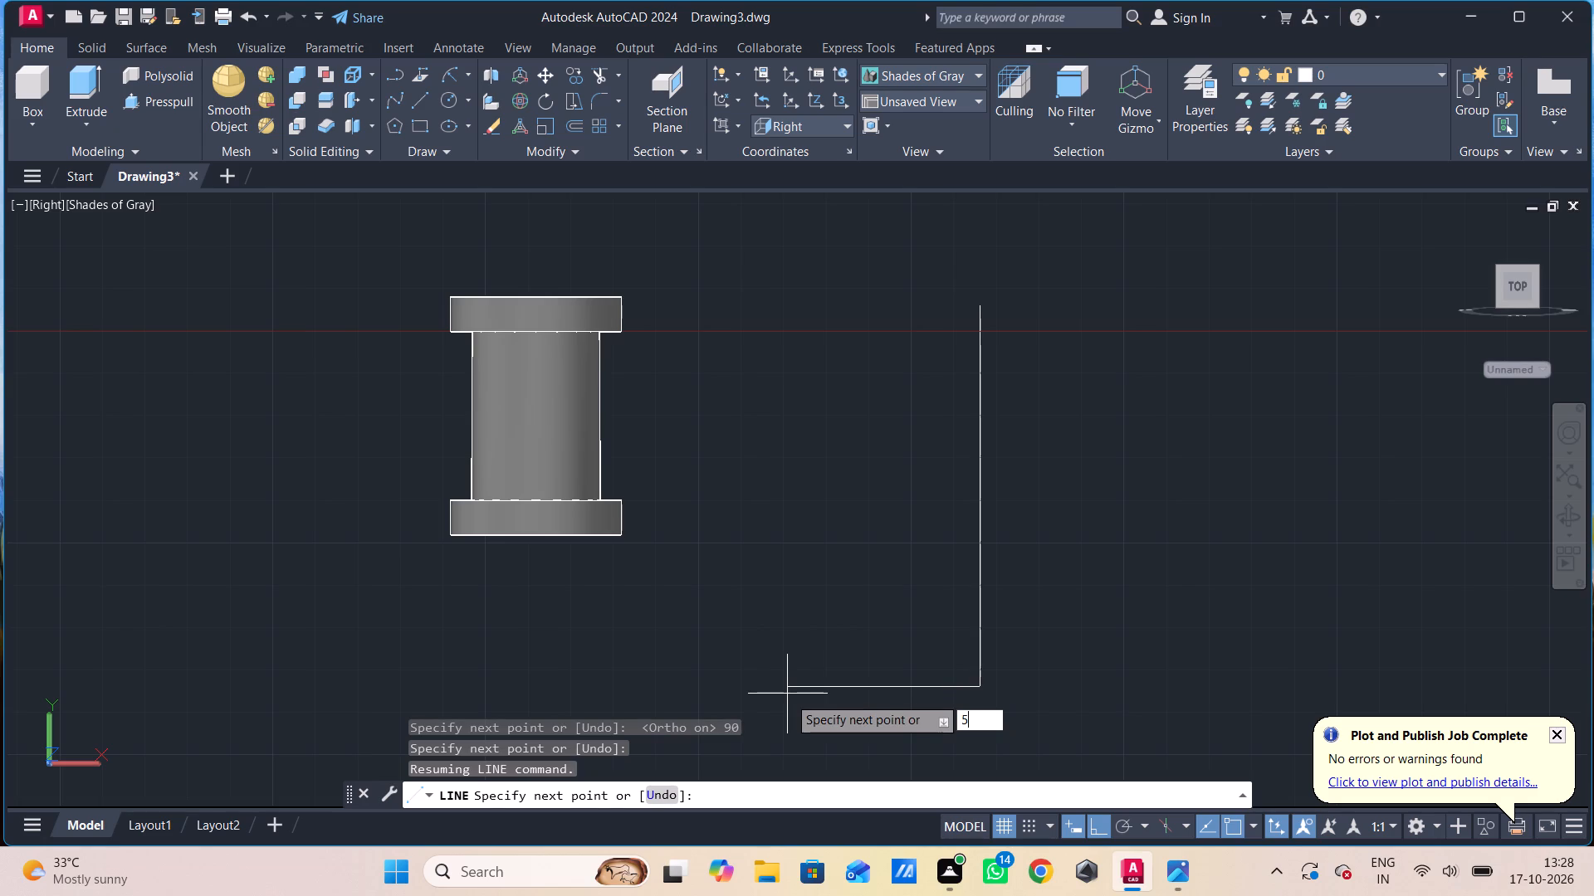
pyautogui.press('Return')
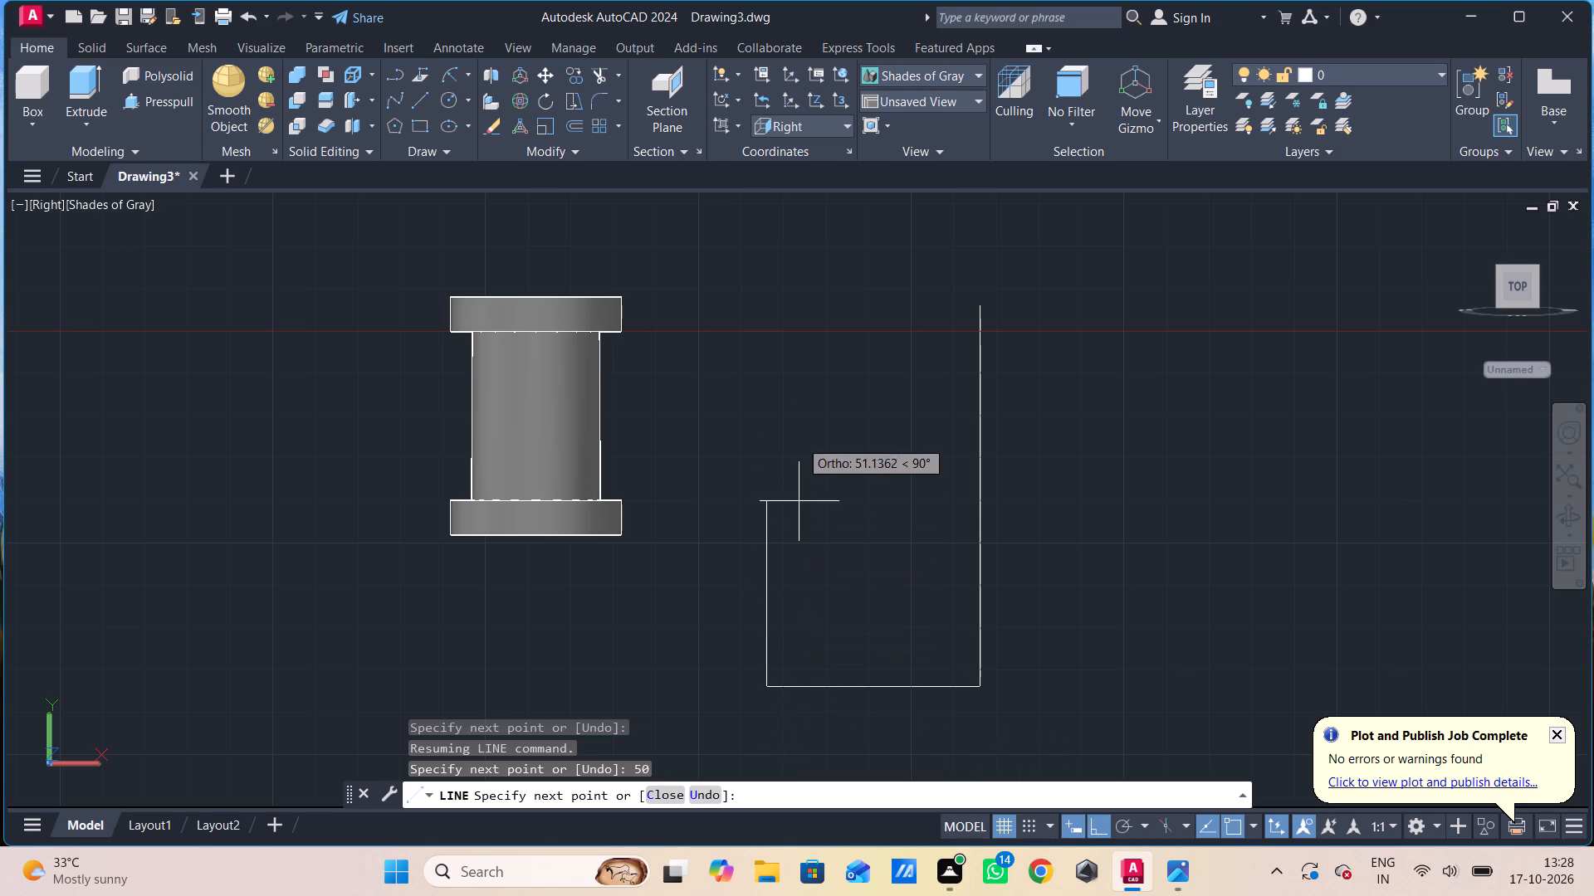
pyautogui.write('90')
pyautogui.press('Return')
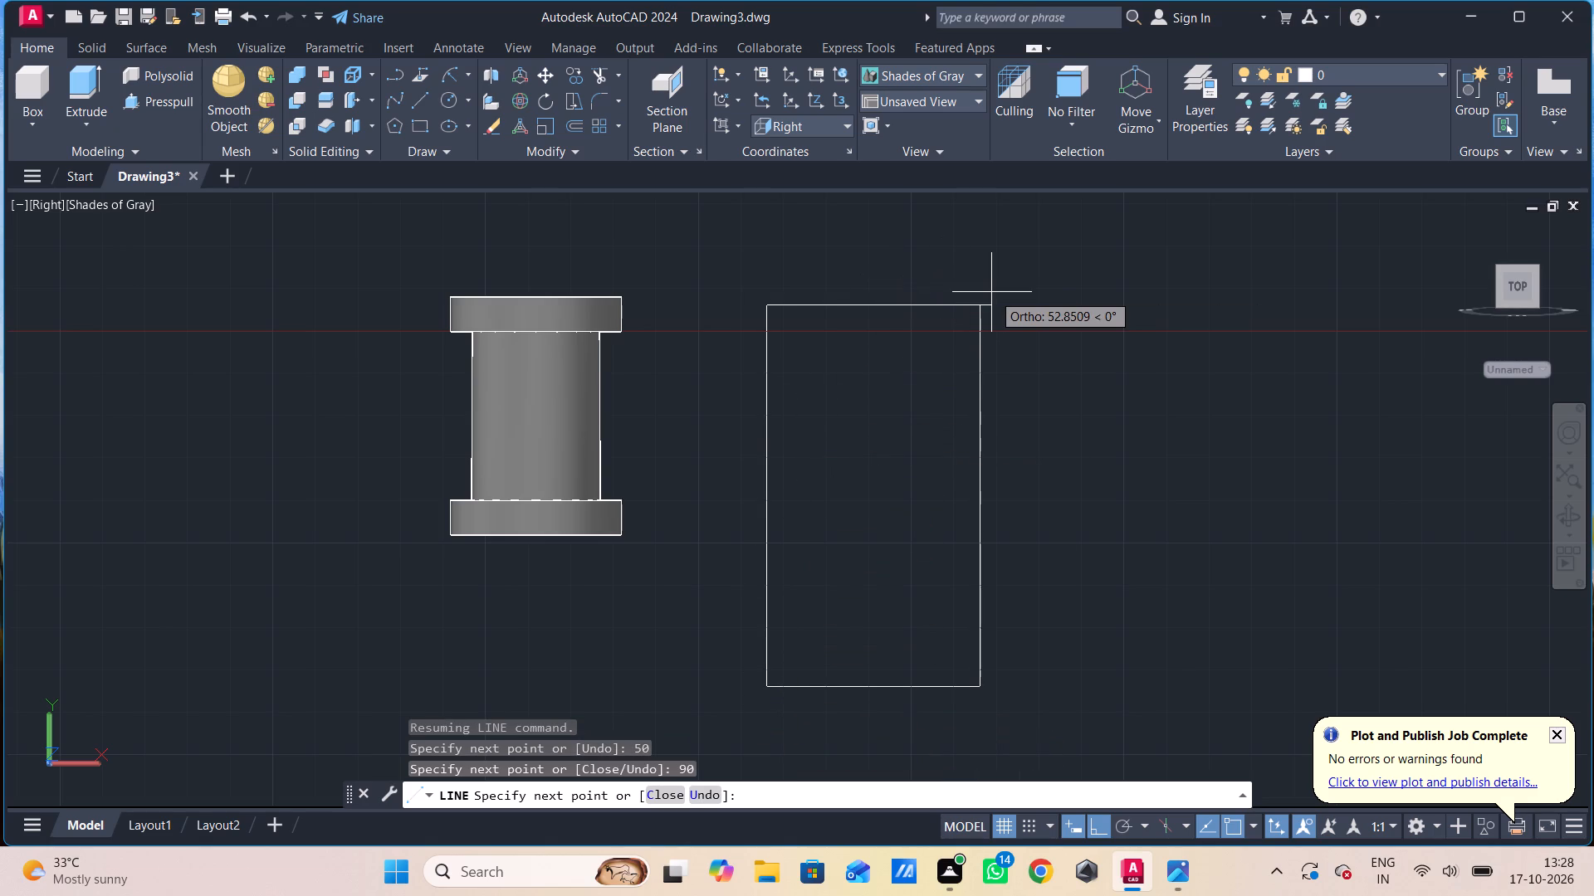
pyautogui.write('50')
pyautogui.press('Return')
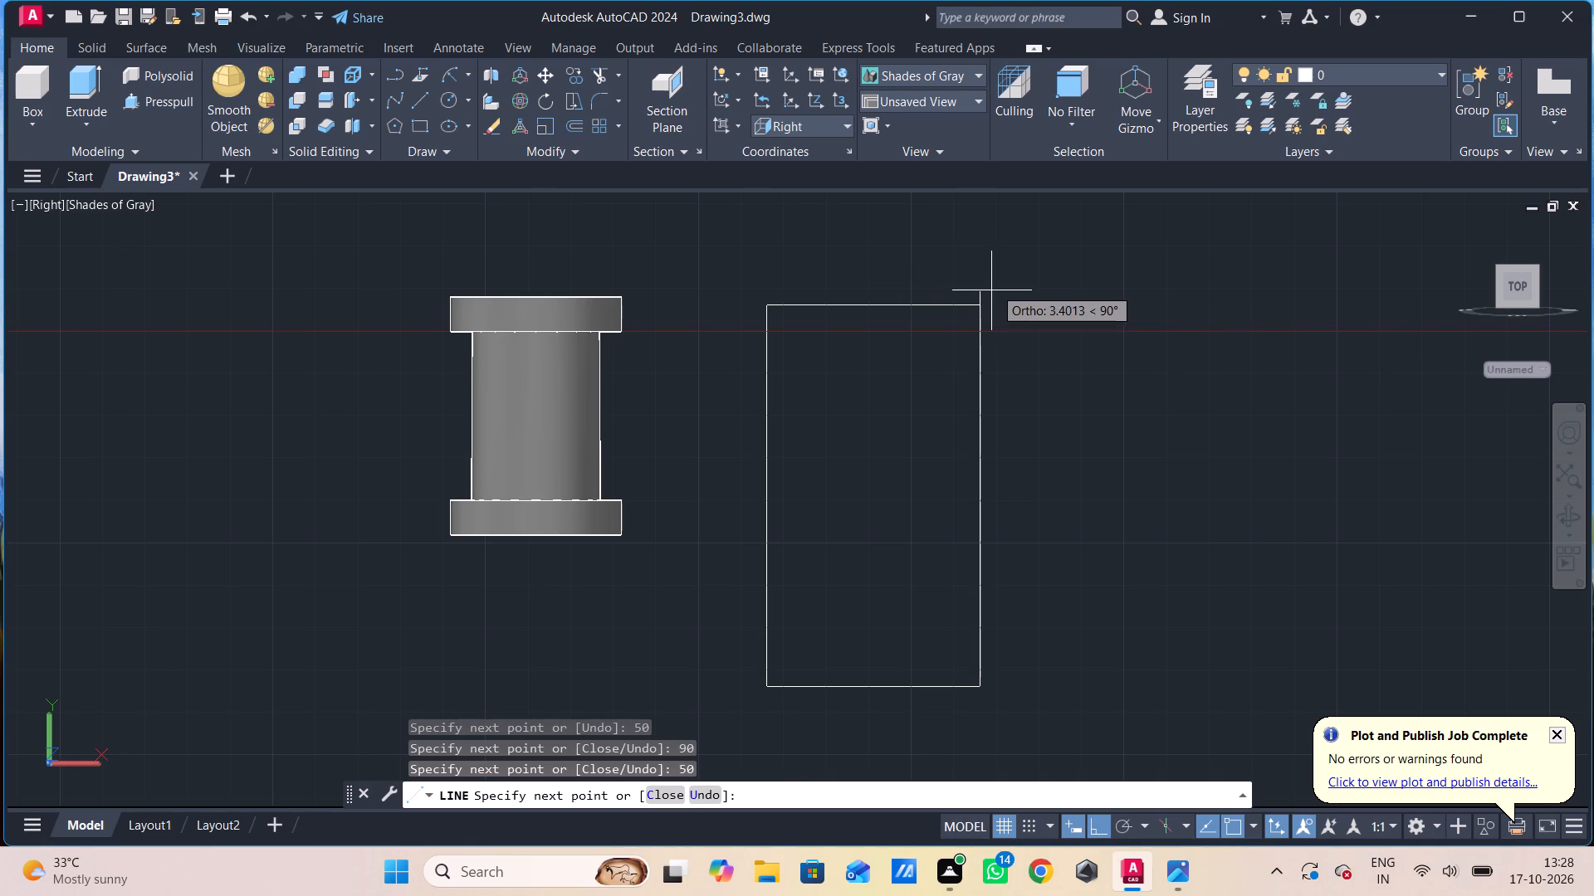
pyautogui.press('Escape')
# Examine the bushing and the rectangle beside it from slightly tilted views.
pyautogui.keyDown('shift'); pyautogui.moveTo(999, 309); pyautogui.dragTo(1002, 387, button='middle'); pyautogui.keyUp('shift')
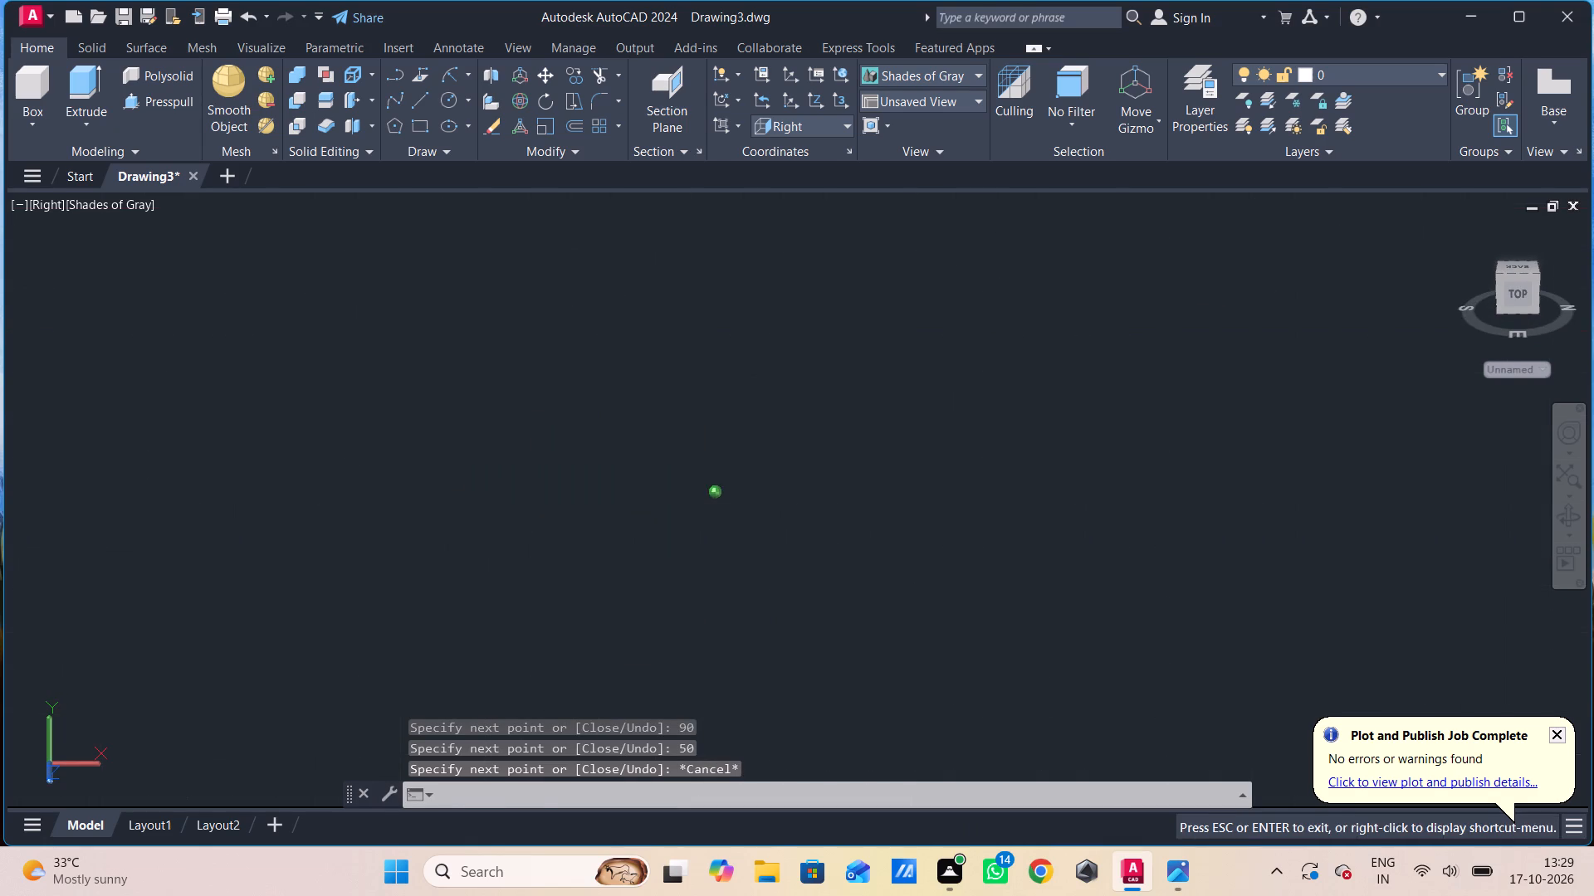
pyautogui.keyDown('shift'); pyautogui.moveTo(1002, 387); pyautogui.dragTo(1002, 383, button='middle'); pyautogui.keyUp('shift')
pyautogui.hotkey('ctrl', 'z')
pyautogui.keyDown('shift'); pyautogui.scroll(-1, 1081, 321); pyautogui.keyUp('shift')
pyautogui.keyDown('shift'); pyautogui.moveTo(1081, 321); pyautogui.dragTo(1091, 296, button='middle'); pyautogui.keyUp('shift')
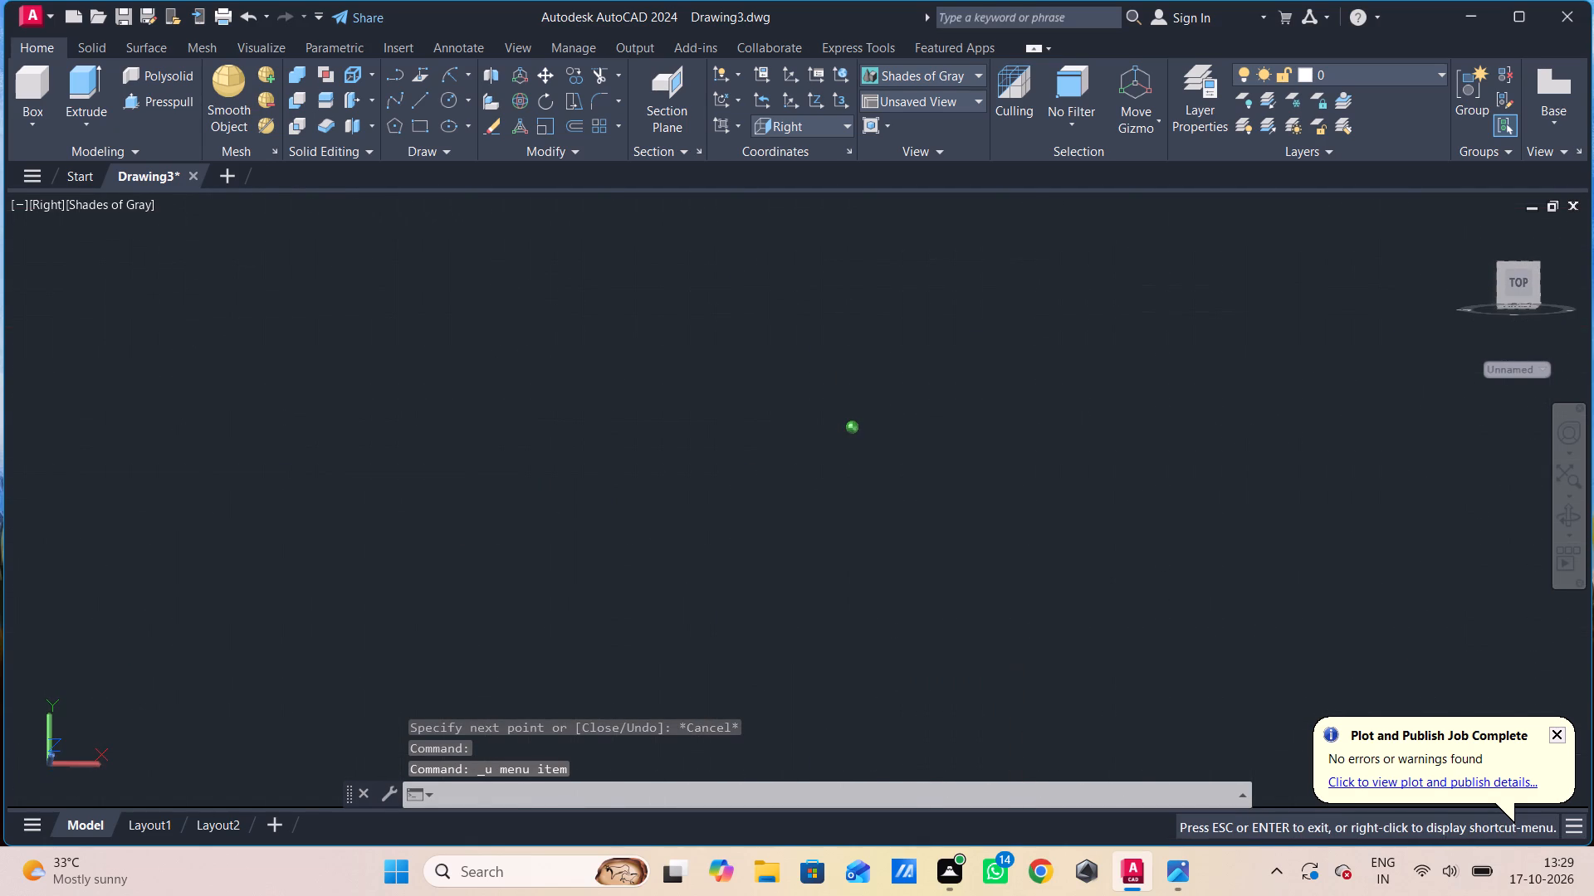
pyautogui.keyDown('shift'); pyautogui.moveTo(1091, 296); pyautogui.dragTo(1091, 327, button='middle'); pyautogui.keyUp('shift')
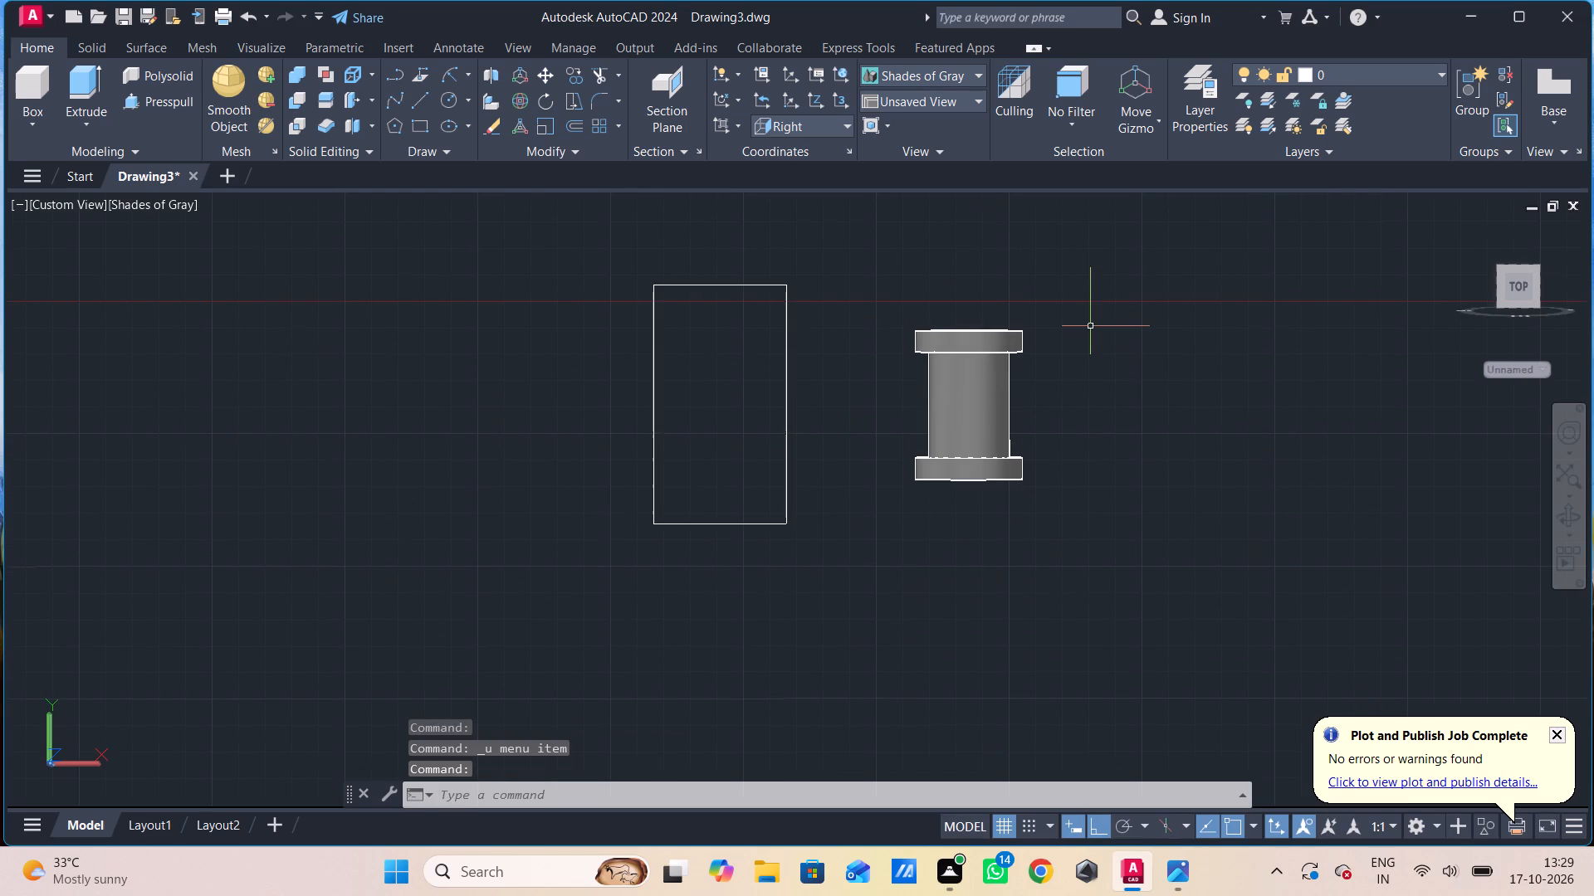
pyautogui.keyDown('shift'); pyautogui.moveTo(1150, 310); pyautogui.dragTo(1147, 312, button='middle'); pyautogui.keyUp('shift')
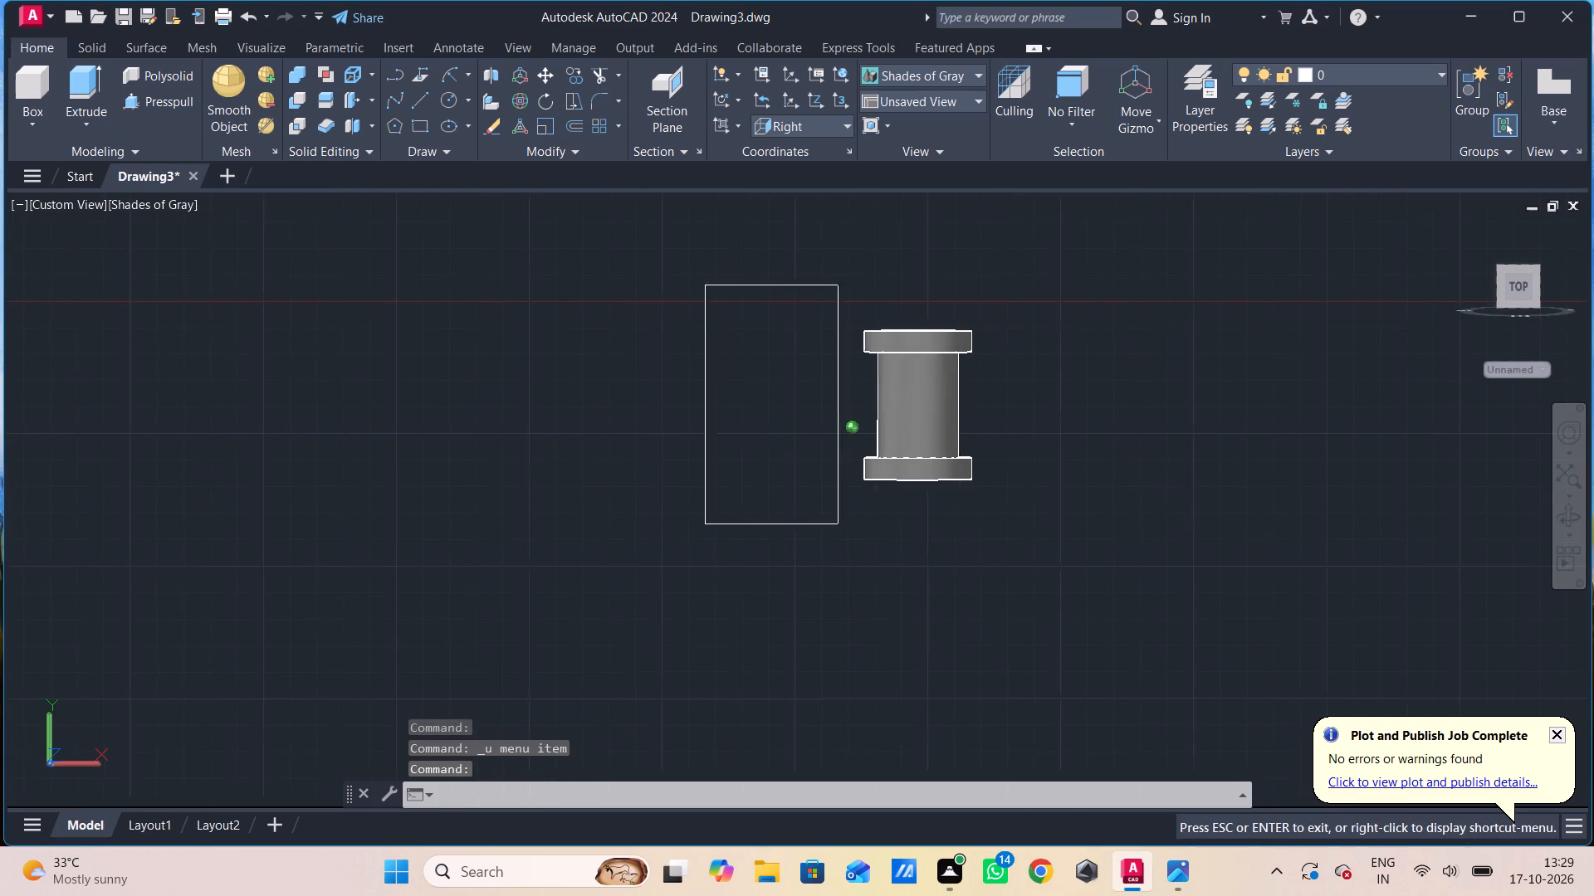
pyautogui.keyDown('shift'); pyautogui.moveTo(1147, 312); pyautogui.dragTo(1133, 313, button='middle'); pyautogui.keyUp('shift')
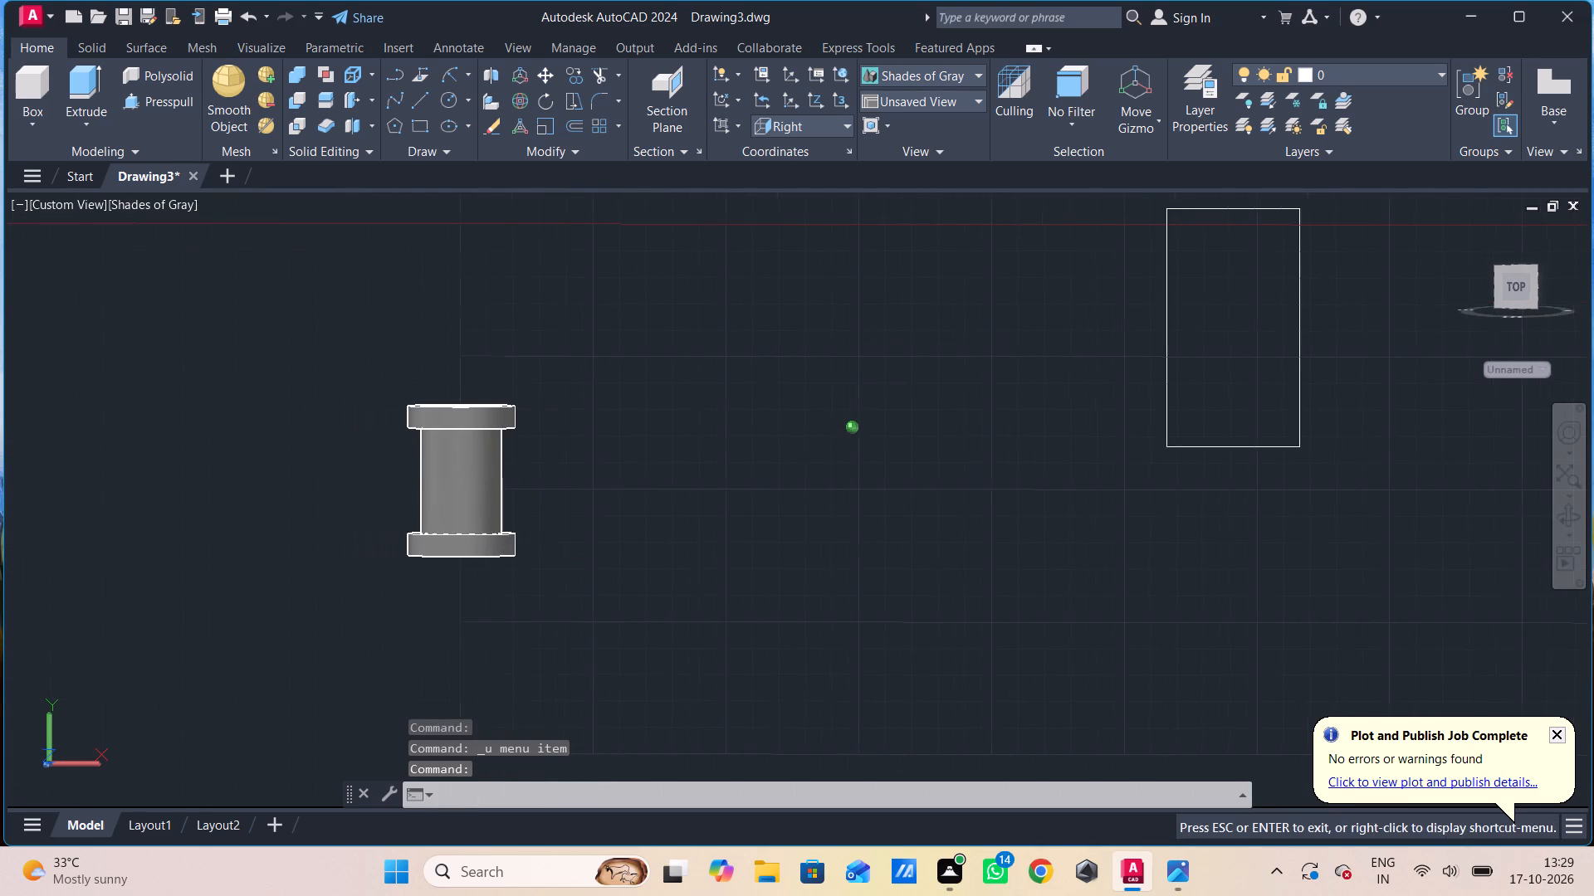
pyautogui.keyDown('shift'); pyautogui.moveTo(1133, 313); pyautogui.dragTo(1134, 312, button='middle'); pyautogui.keyUp('shift')
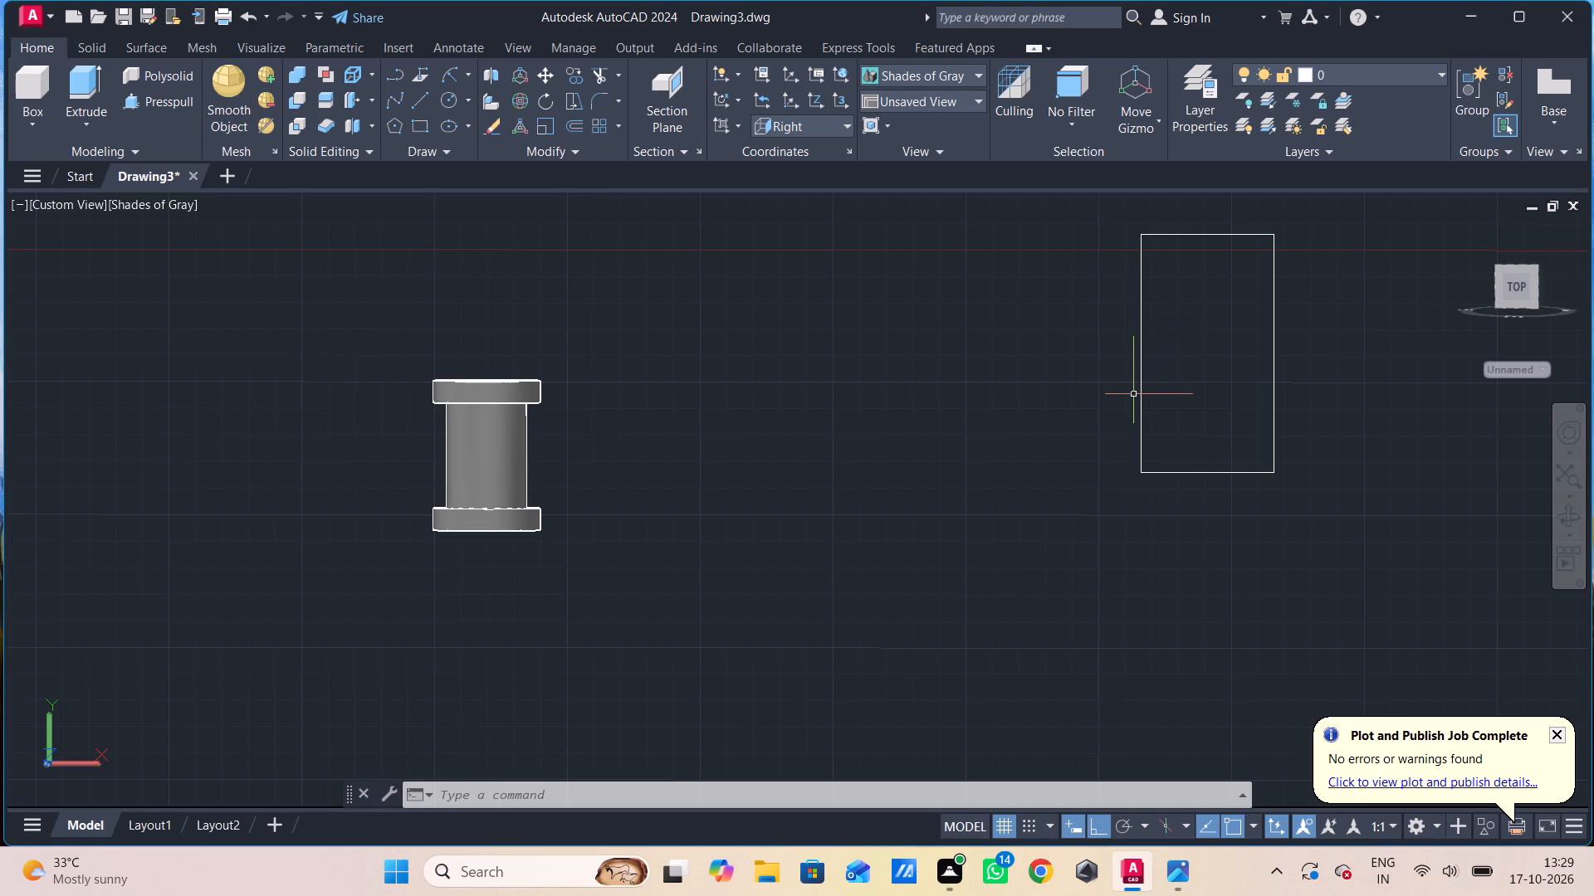
pyautogui.keyDown('shift'); pyautogui.middleClick(477, 303); pyautogui.keyUp('shift')
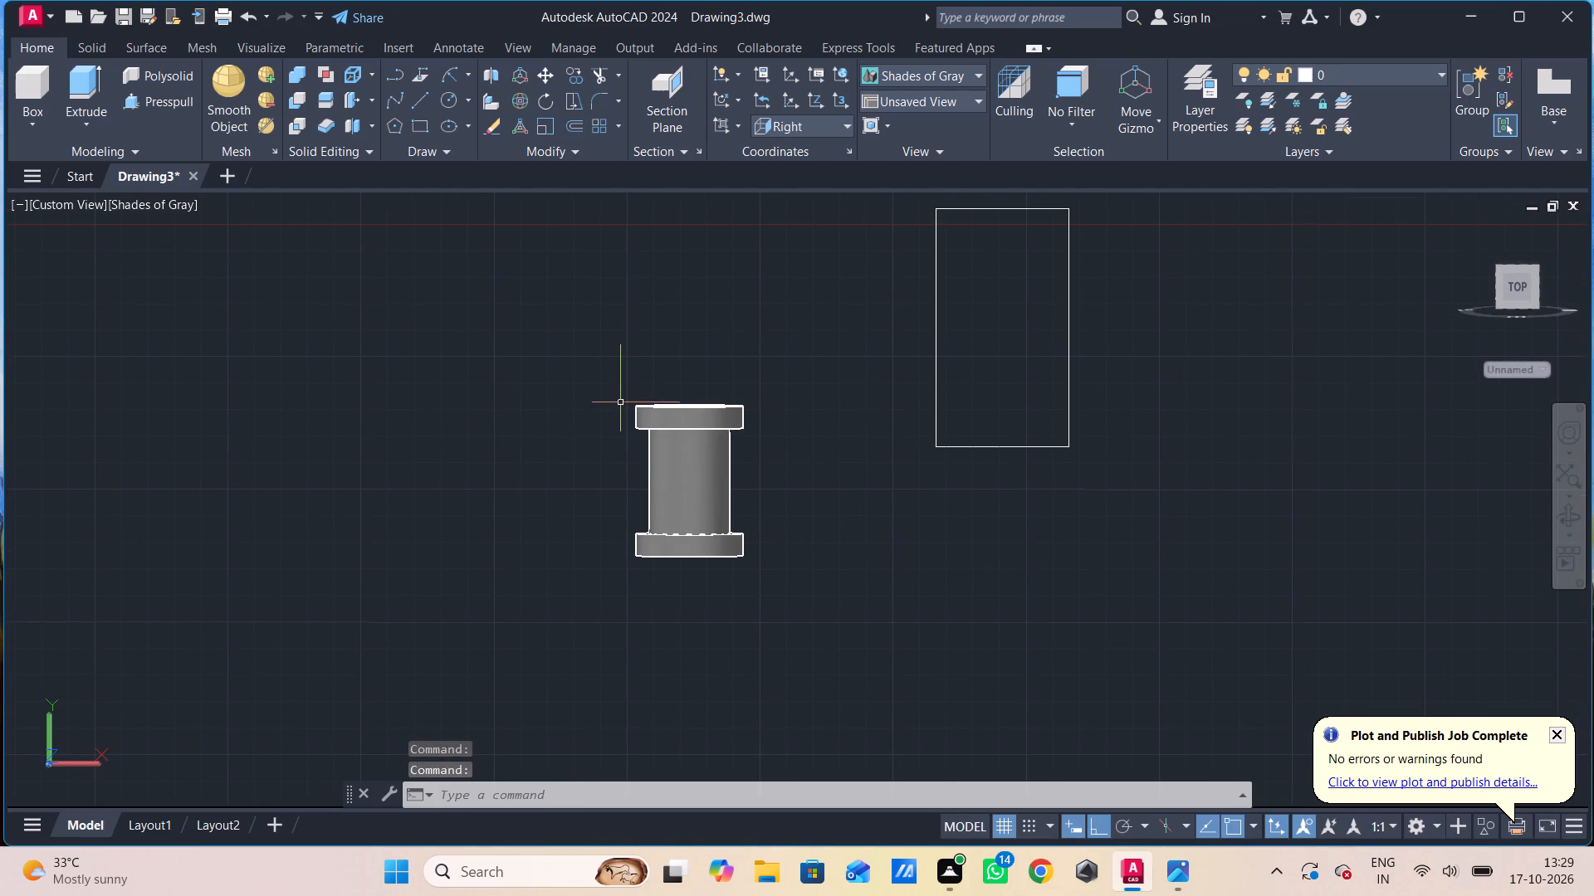
pyautogui.keyDown('shift'); pyautogui.moveTo(623, 407); pyautogui.dragTo(624, 424, button='middle'); pyautogui.keyUp('shift')
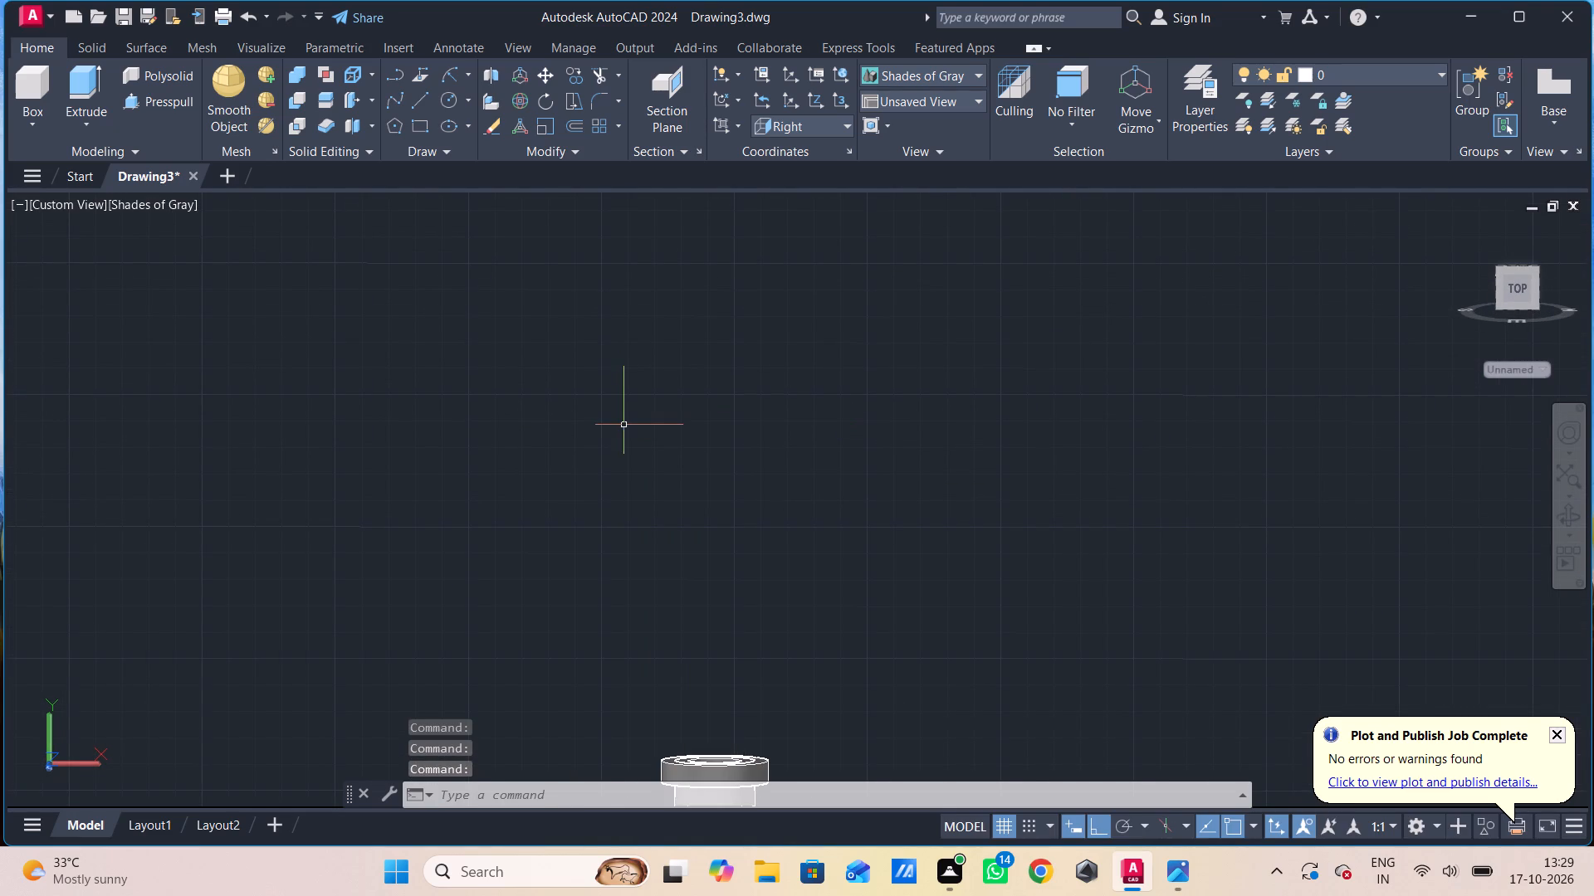
pyautogui.scroll(-1, 624, 426)
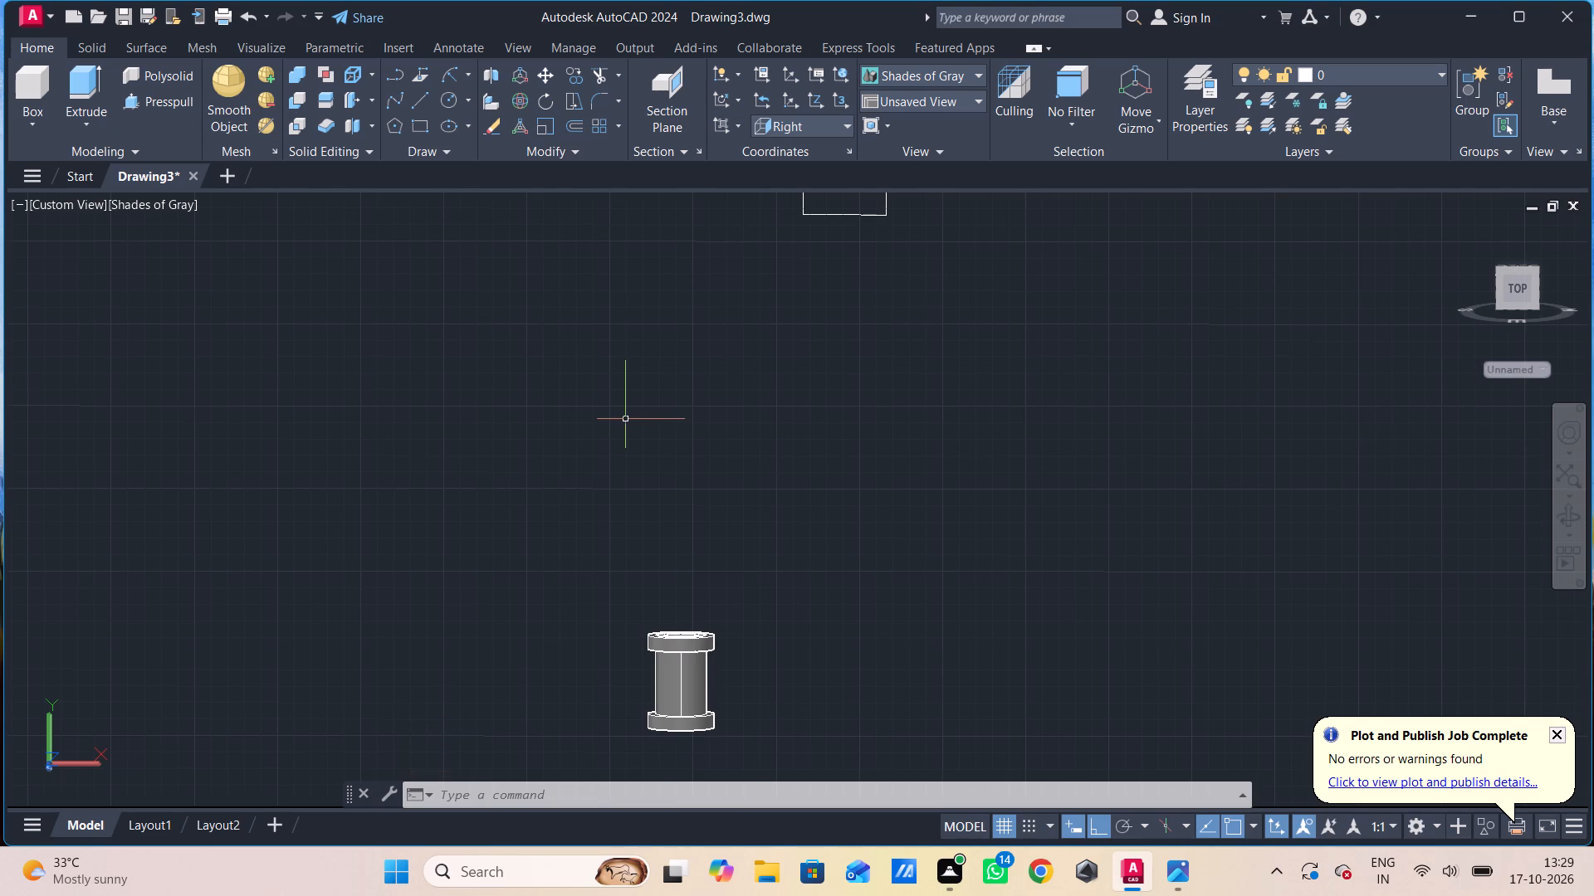
pyautogui.moveTo(626, 421); pyautogui.dragTo(612, 369, button='middle')
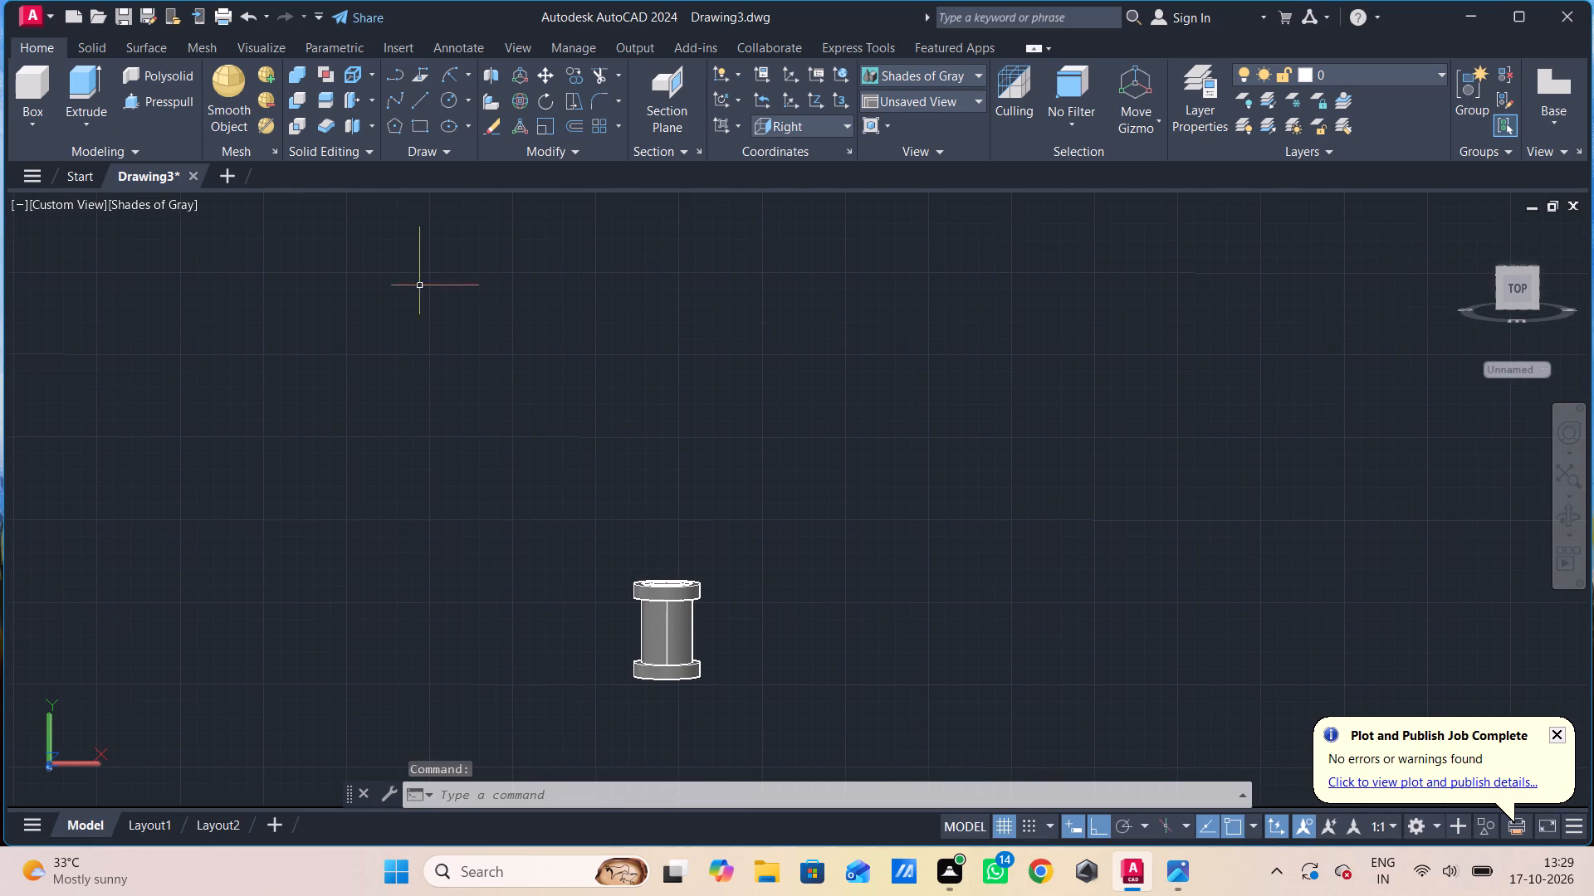
# Switch the model back to the Right view.
pyautogui.click(82, 202)
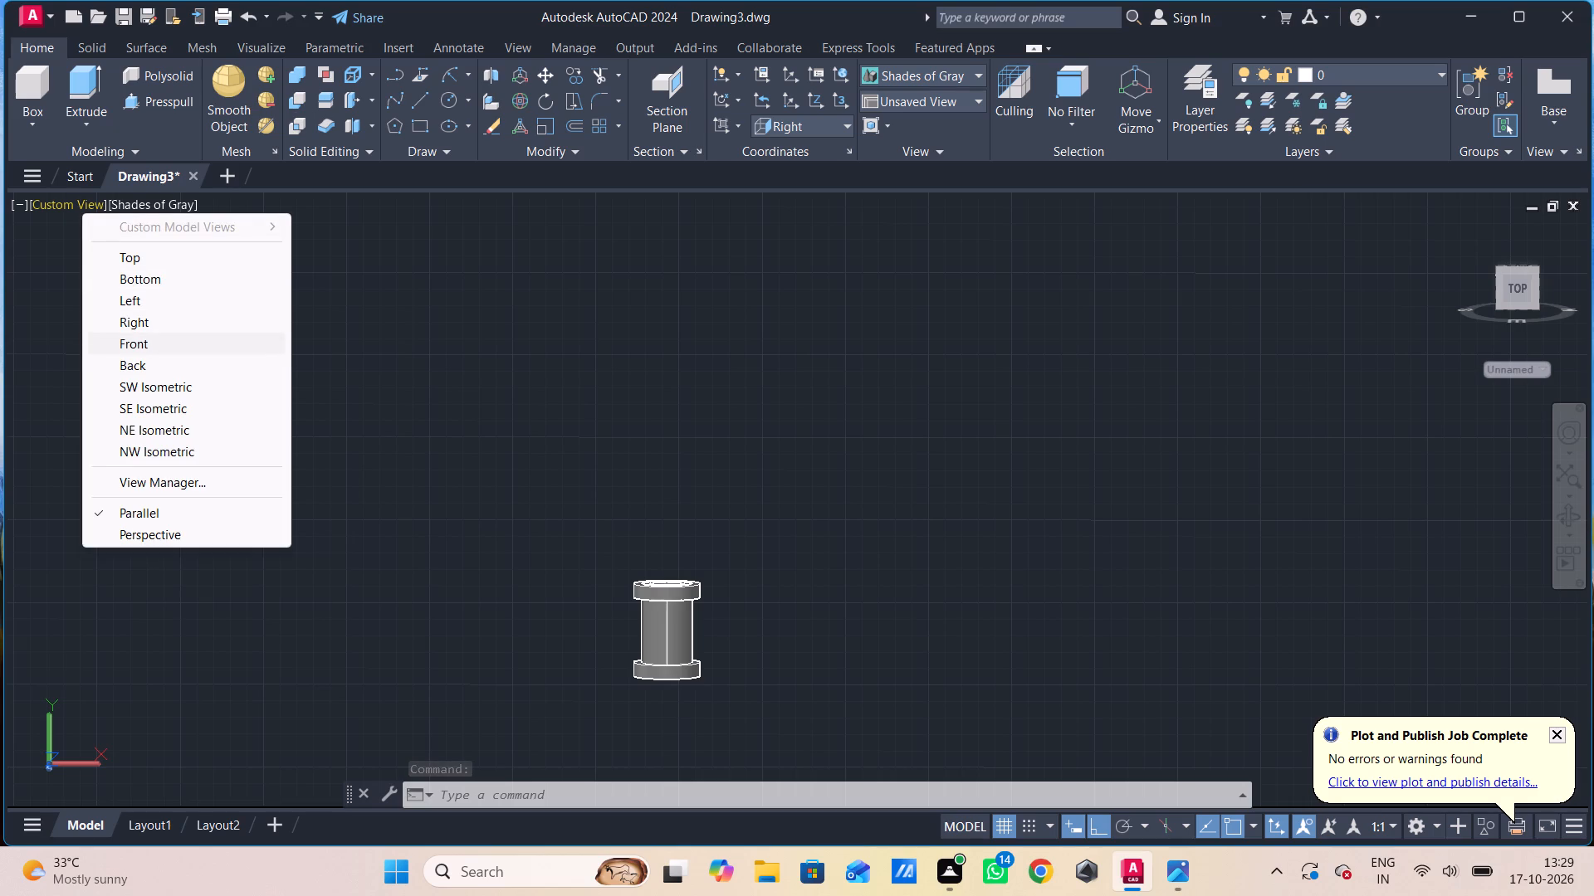
pyautogui.click(134, 317)
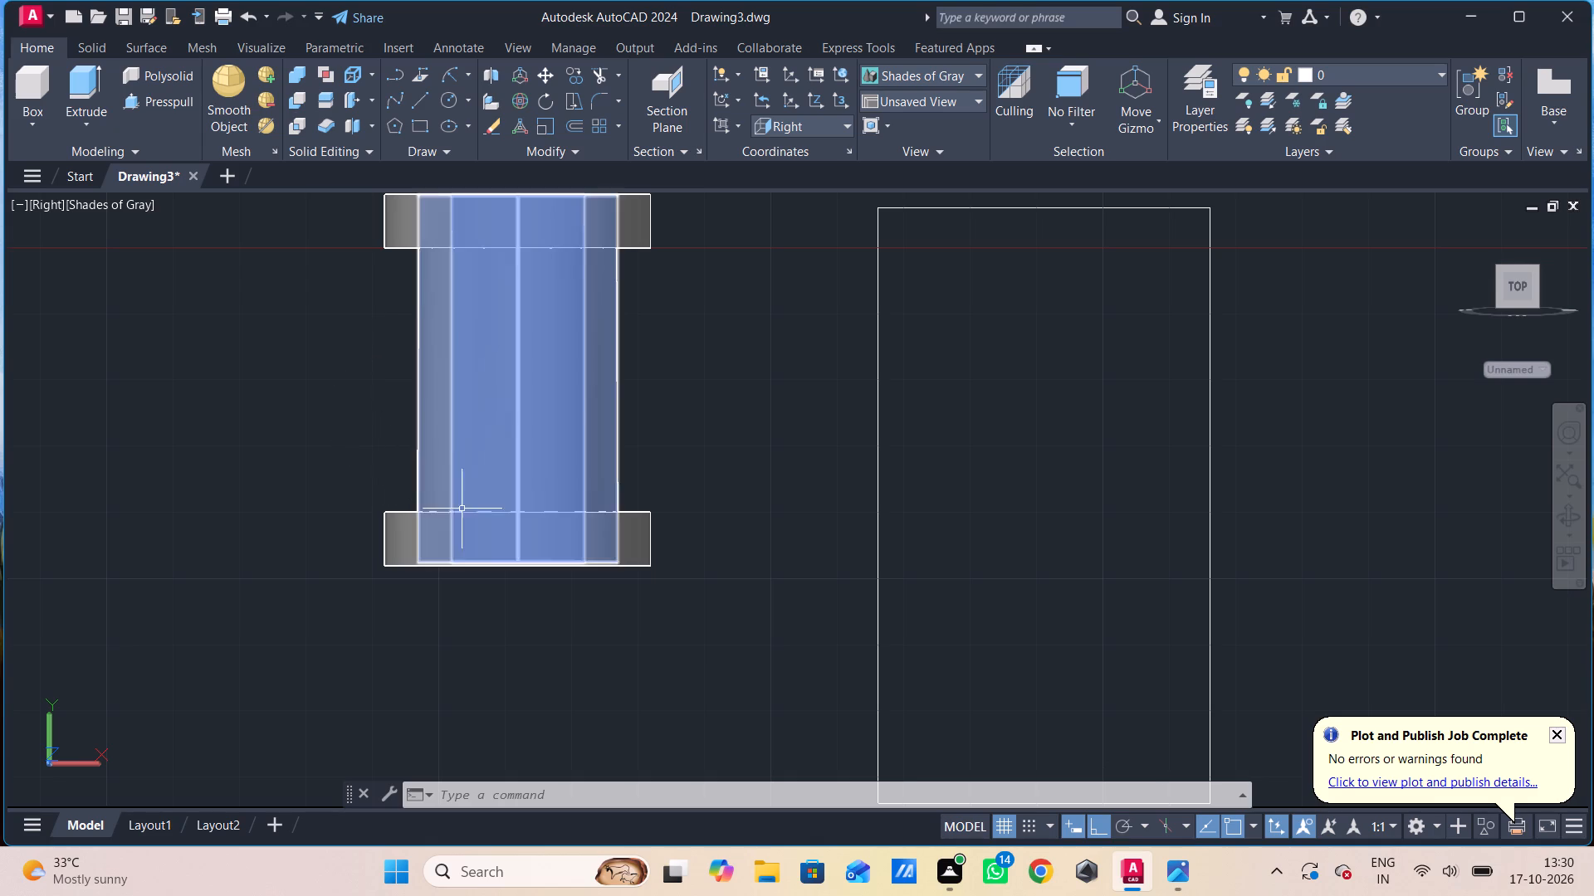
# From the rectangle's lower-right corner, draw connected lines 20 up along the edge, 20 left into the rectangle, and 70 up to its top edge.
pyautogui.scroll(-2, 468, 501)
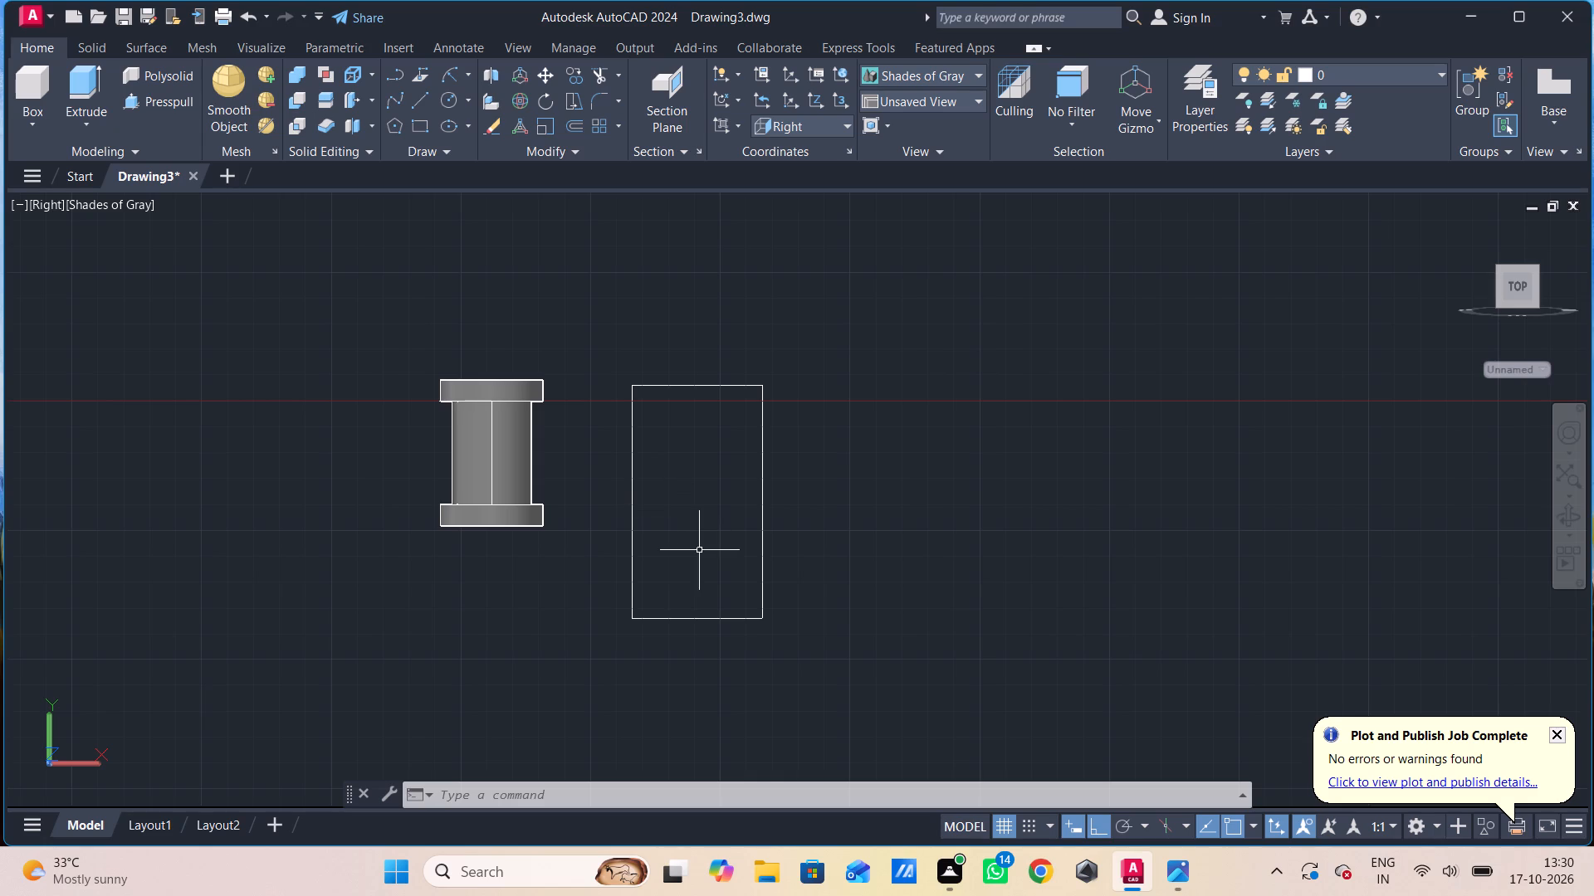
pyautogui.press('l')
pyautogui.press('Return')
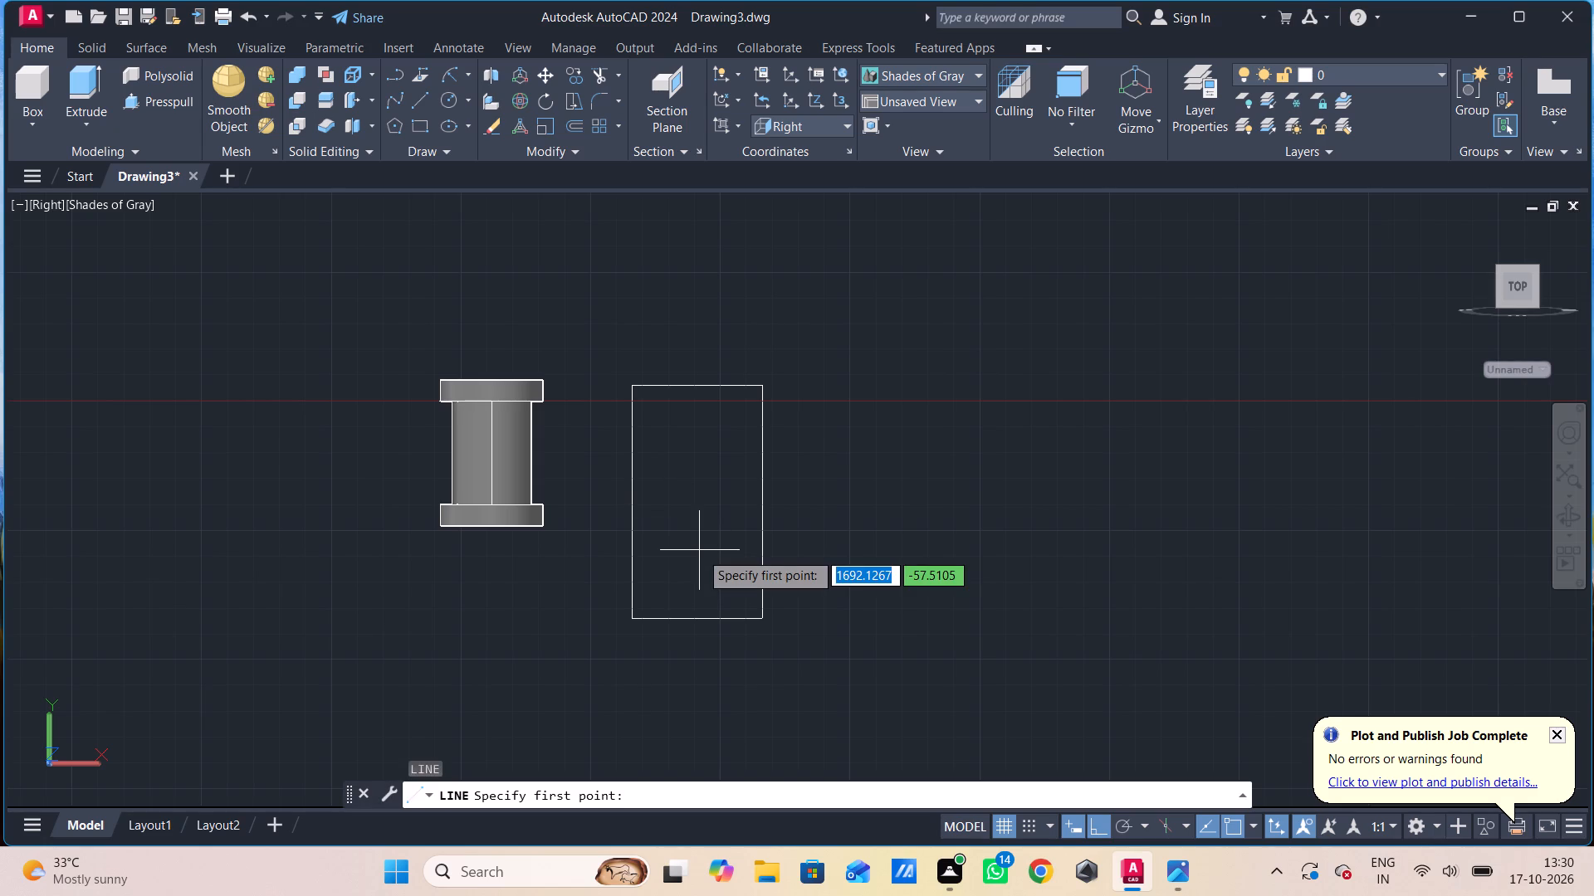
pyautogui.click(756, 617)
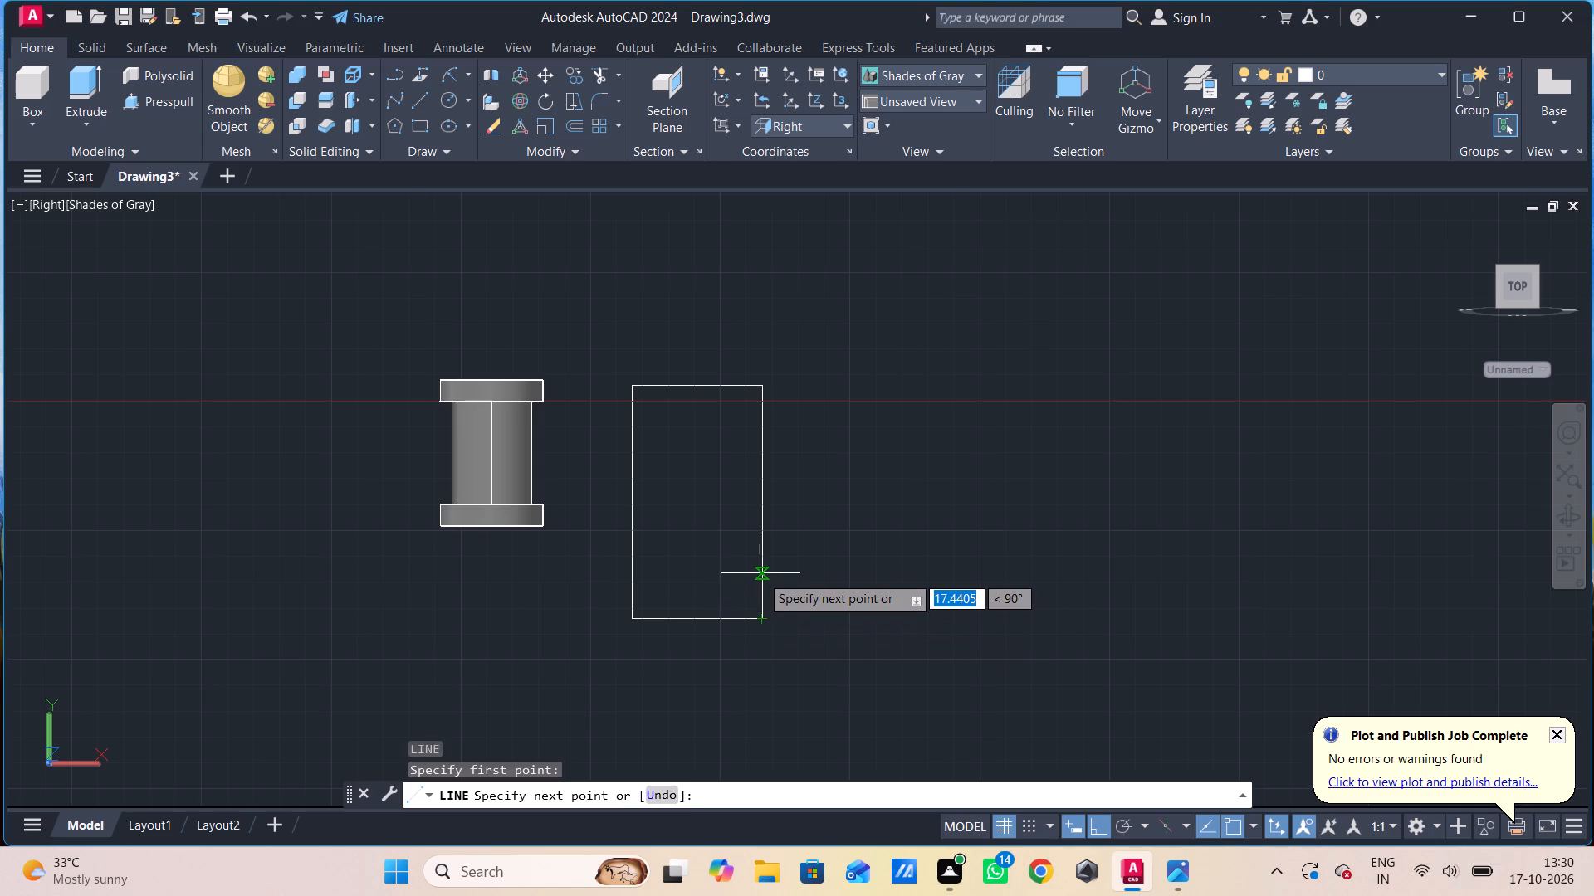
pyautogui.write('20')
pyautogui.press('Return')
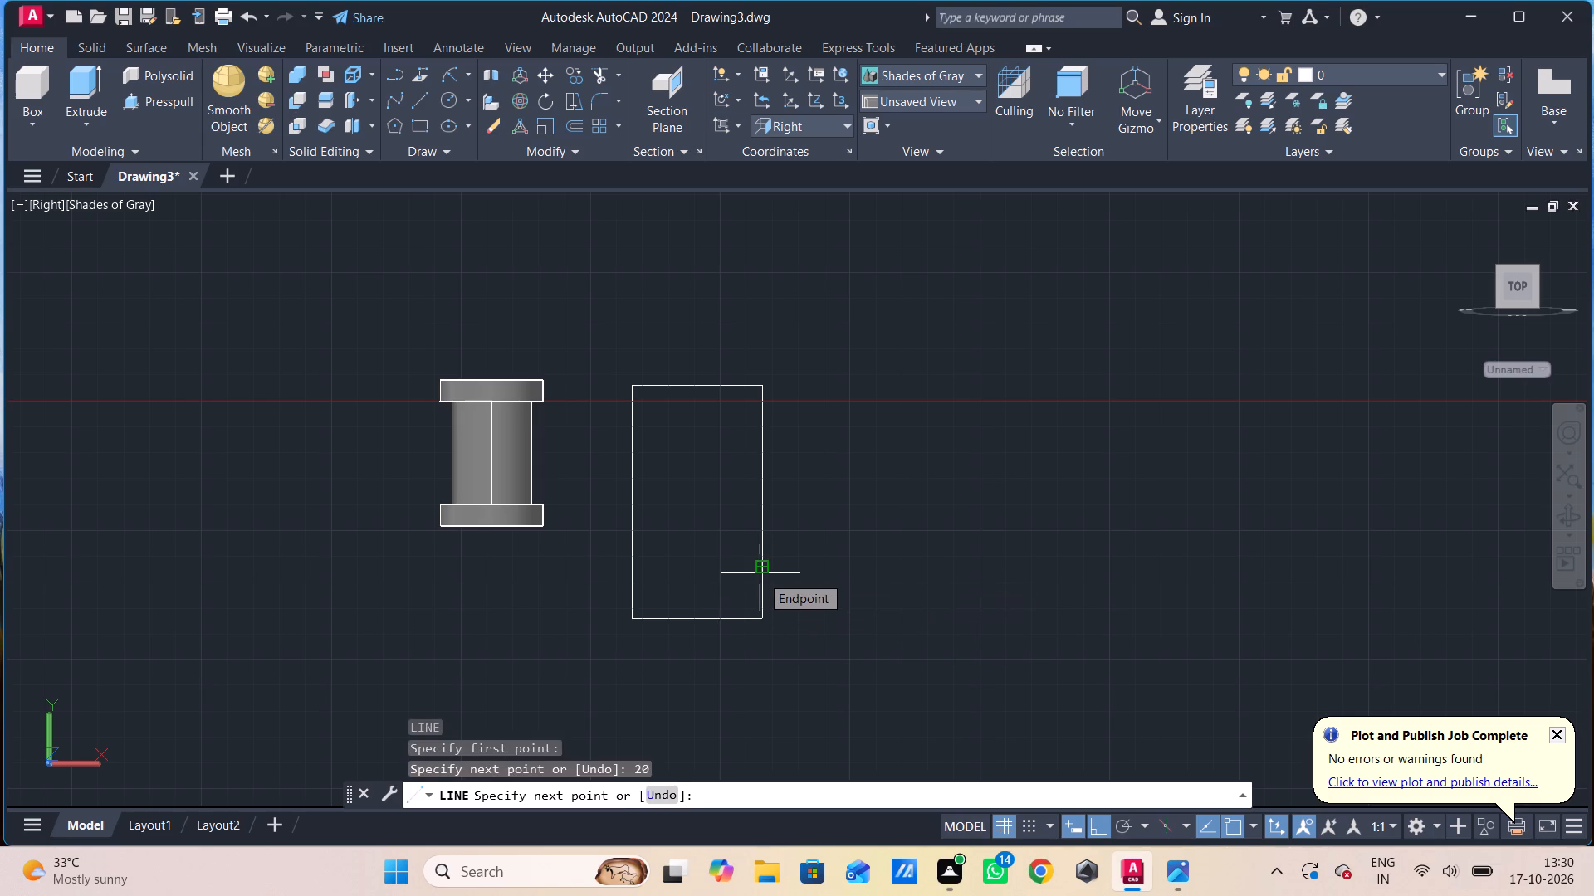
pyautogui.write('20')
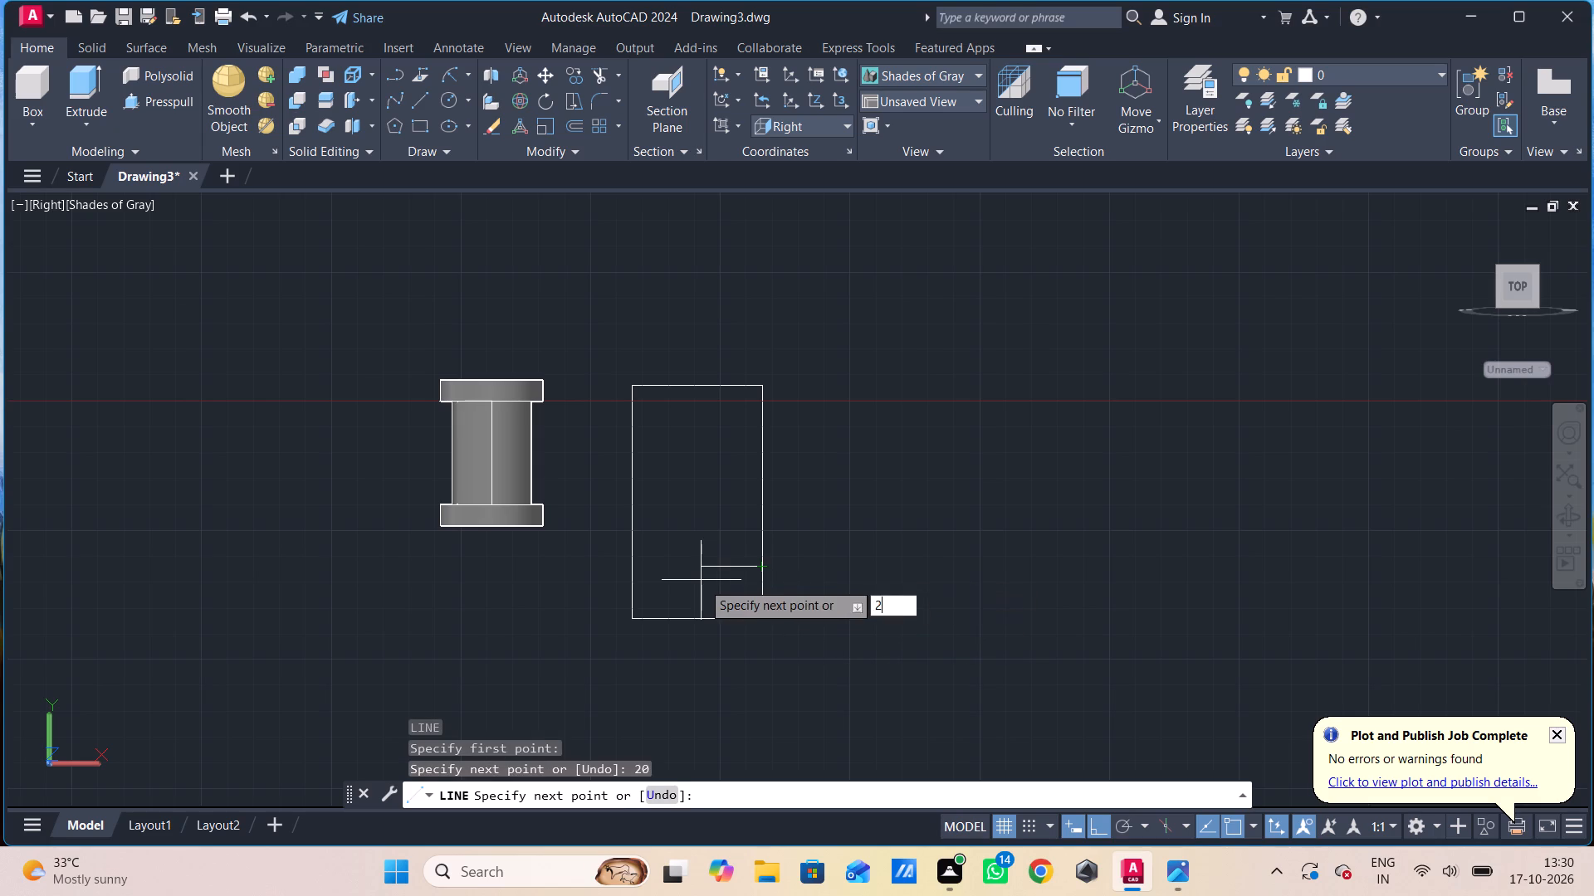
pyautogui.press('Return')
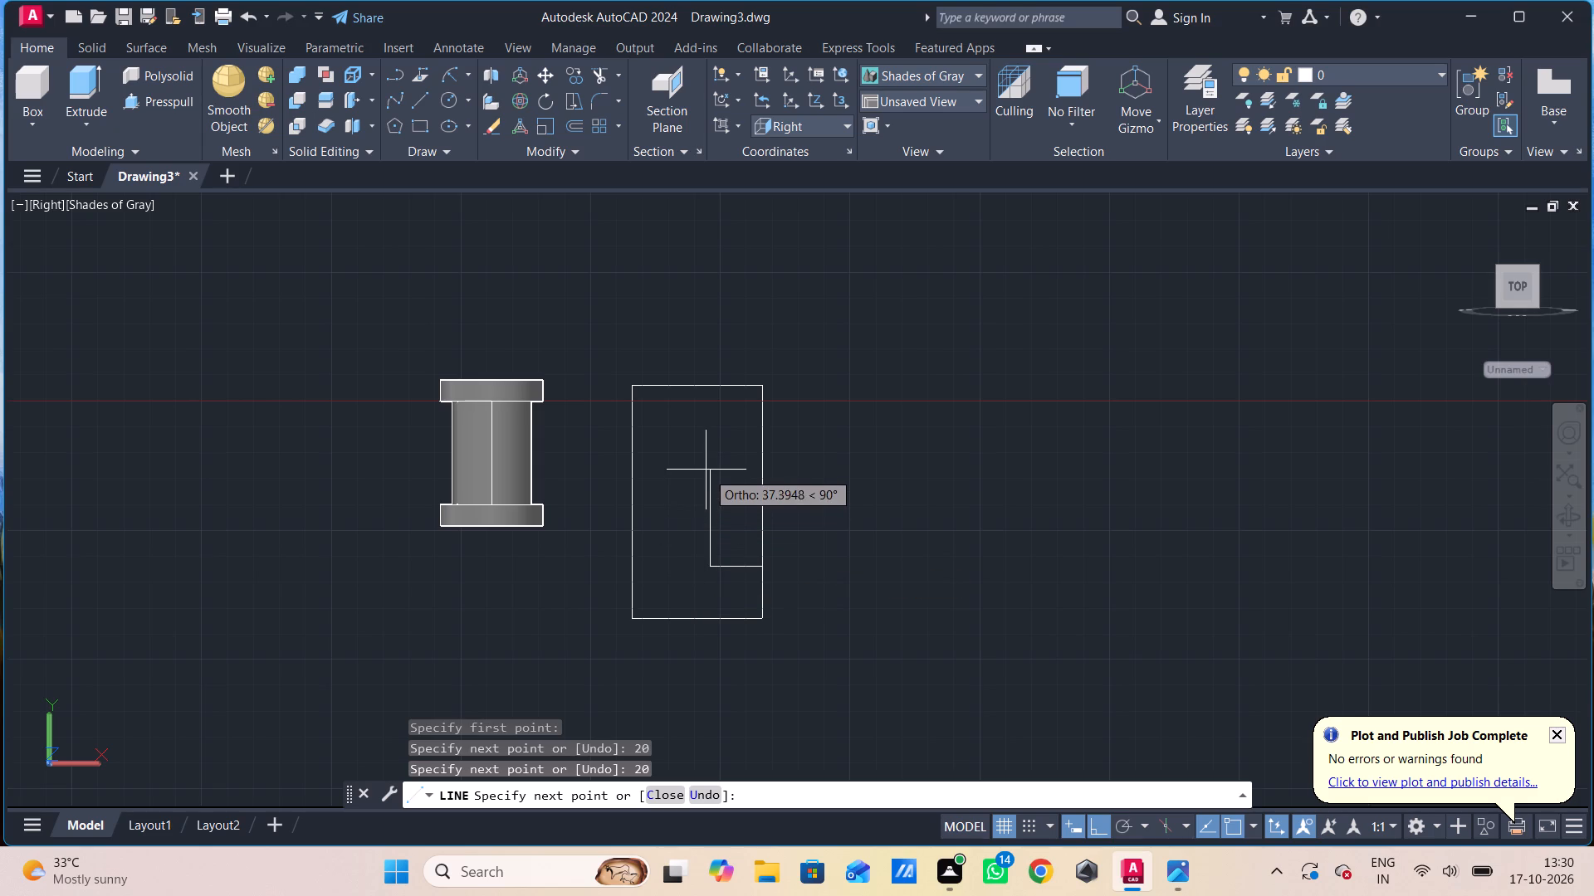
pyautogui.write('70')
pyautogui.press('Return')
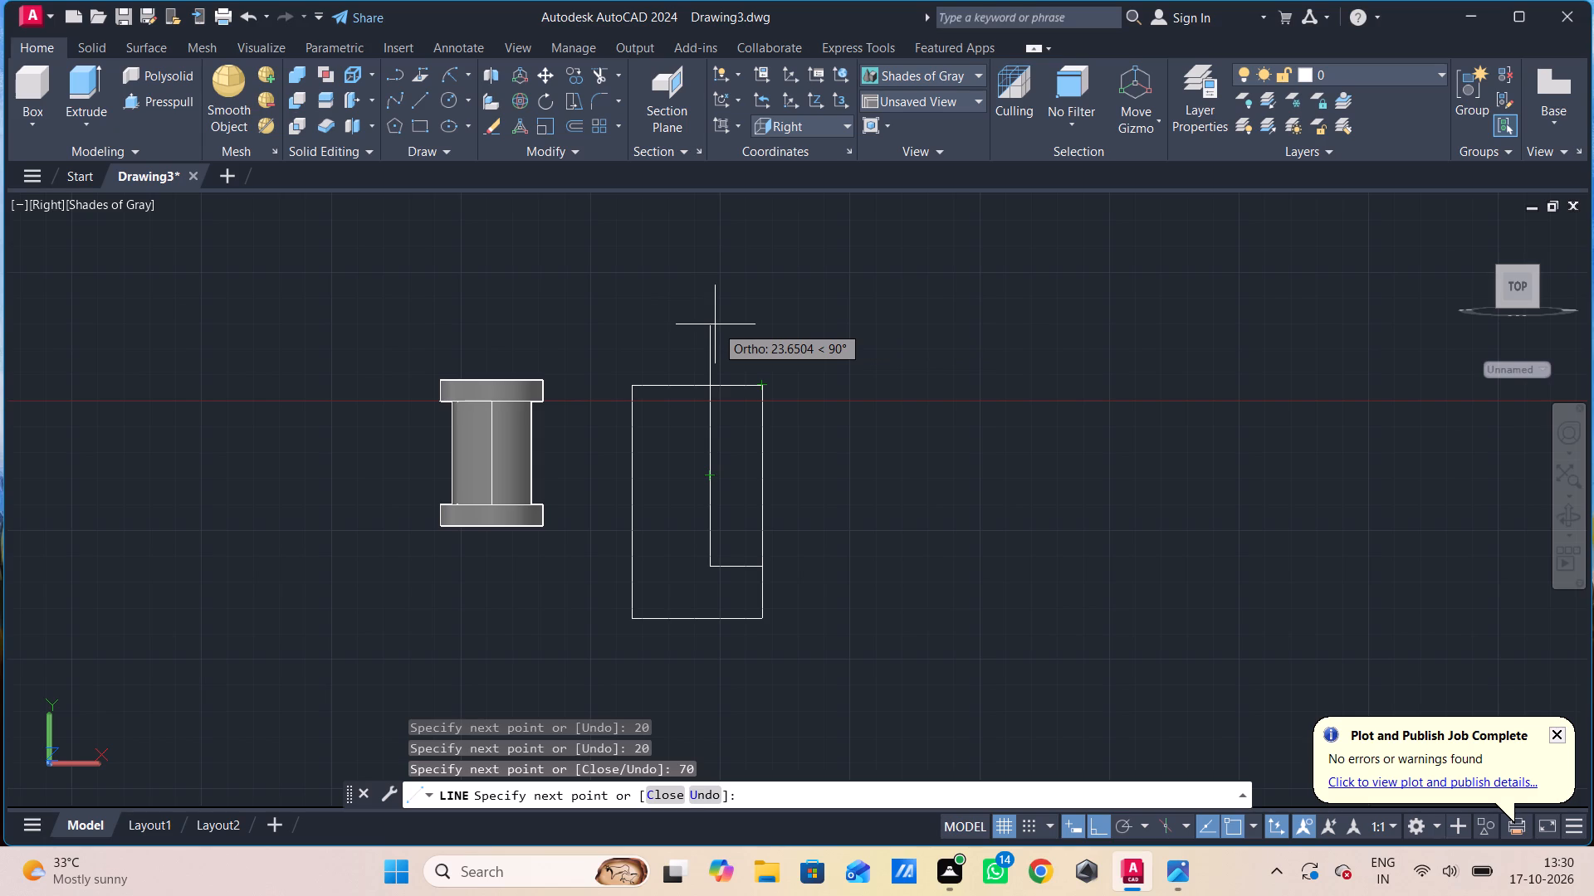
pyautogui.press('Escape')
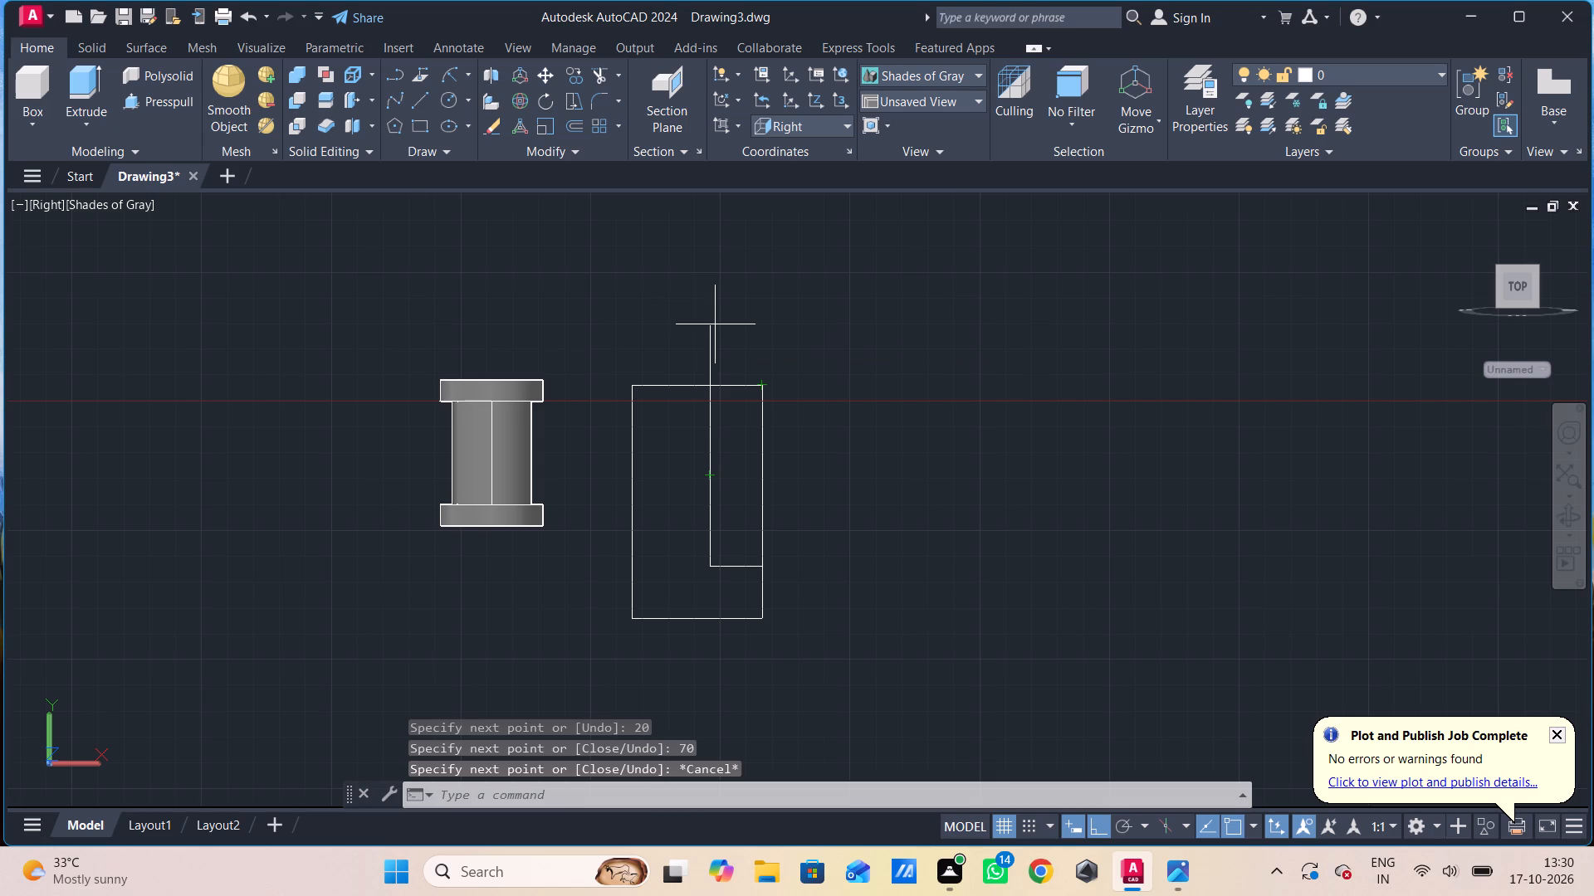
# Delete the rectangle's full-width top edge line.
pyautogui.click(726, 387)
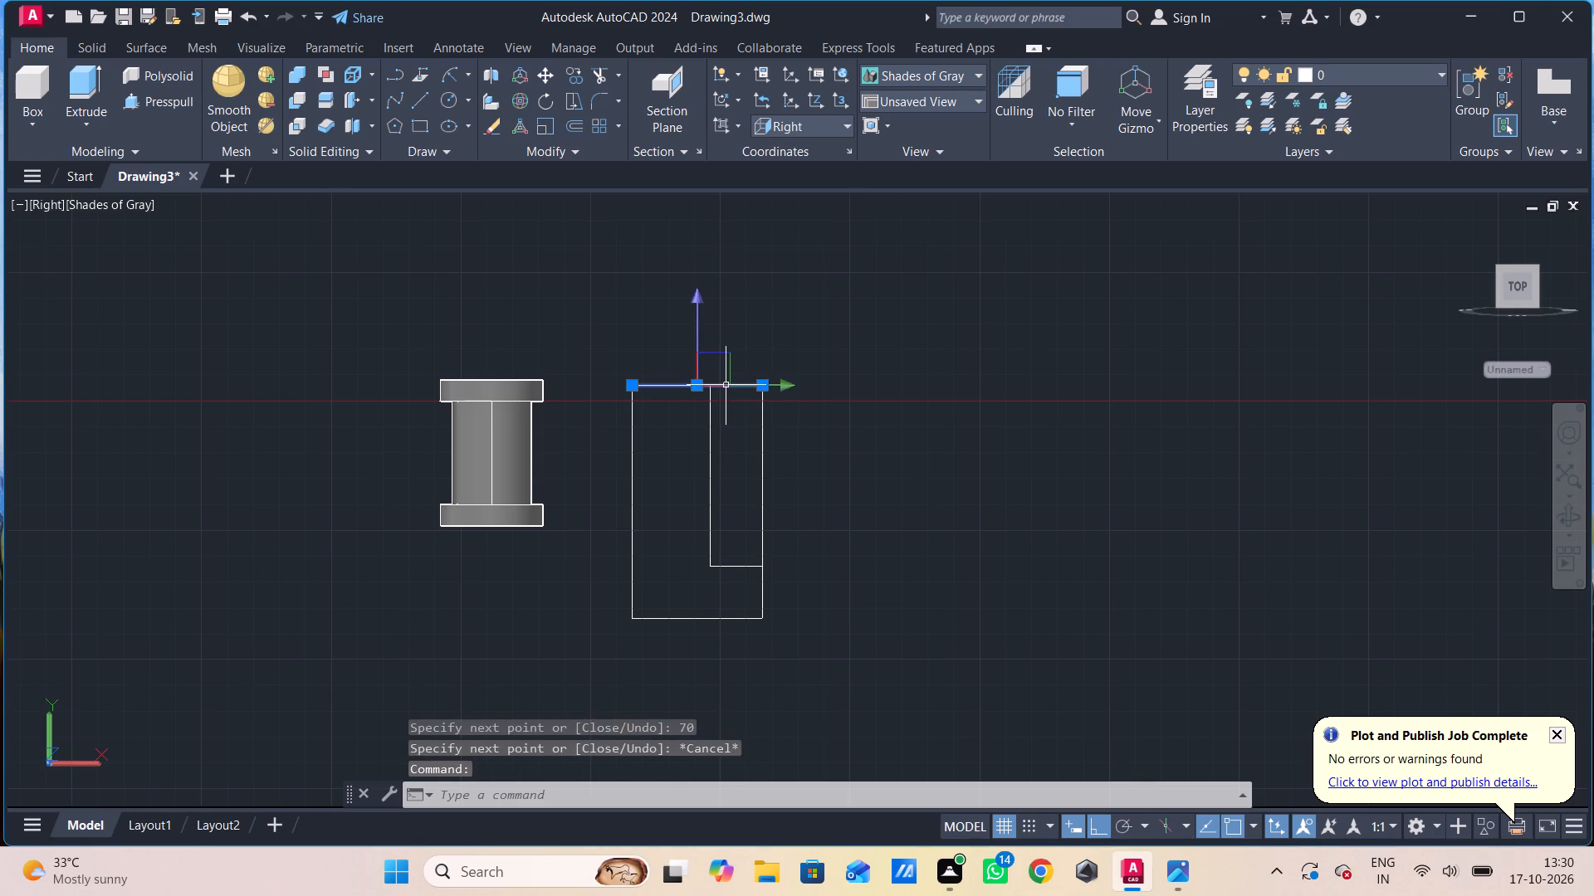
pyautogui.press('Delete')
# From the rectangle's open upper-right corner, draw connected lines 20 up, 50 left and 20 down to close the outline.
pyautogui.press('l')
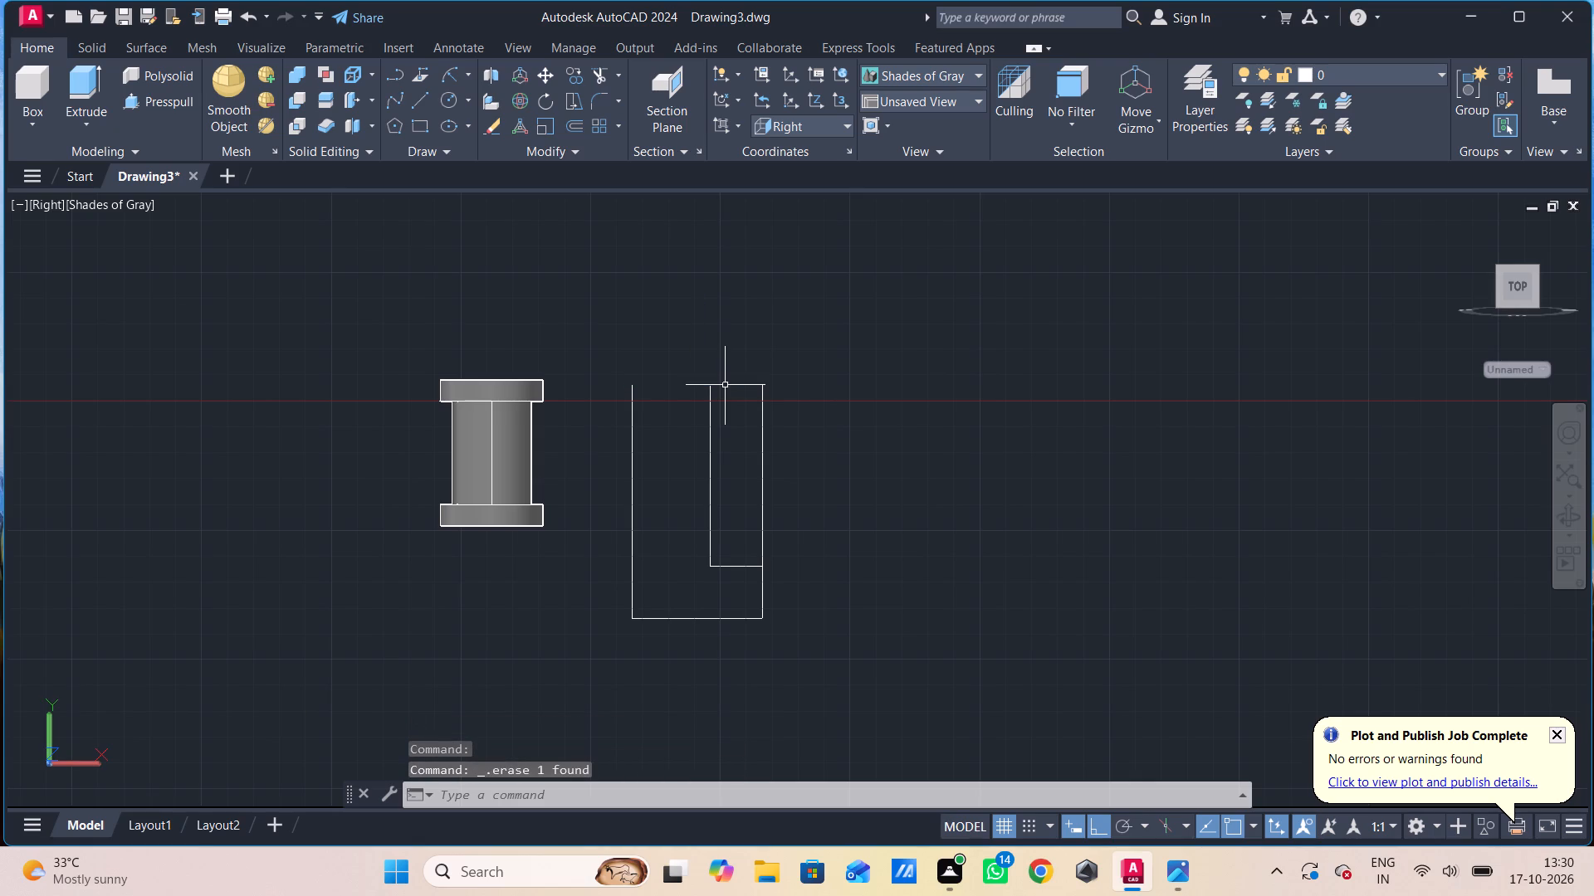
pyautogui.press('Return')
pyautogui.click(768, 384)
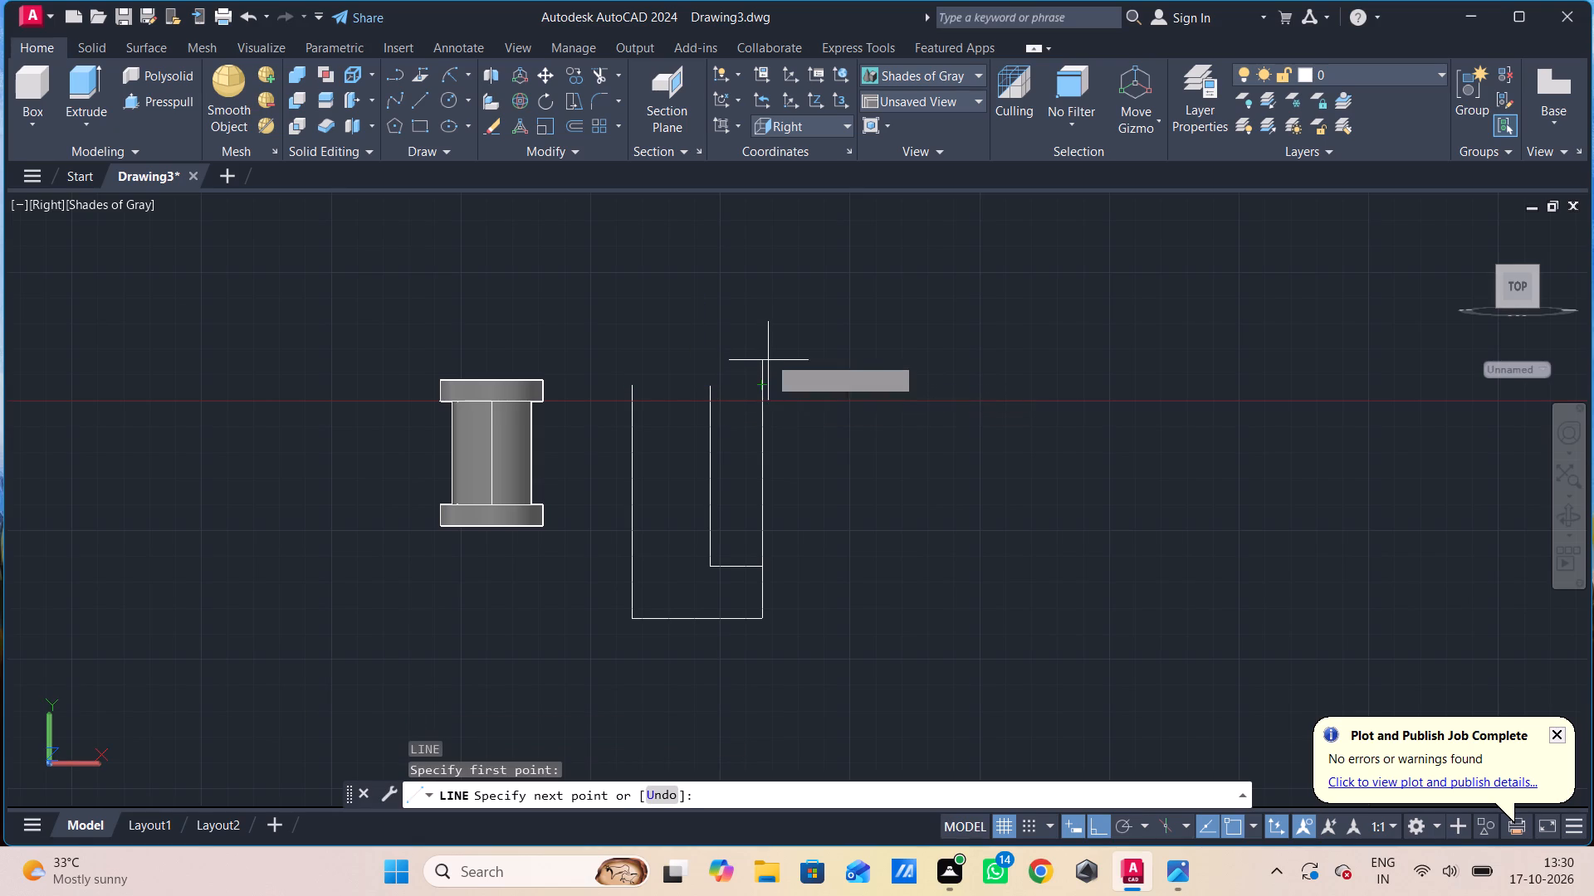
pyautogui.write('20')
pyautogui.press('Return')
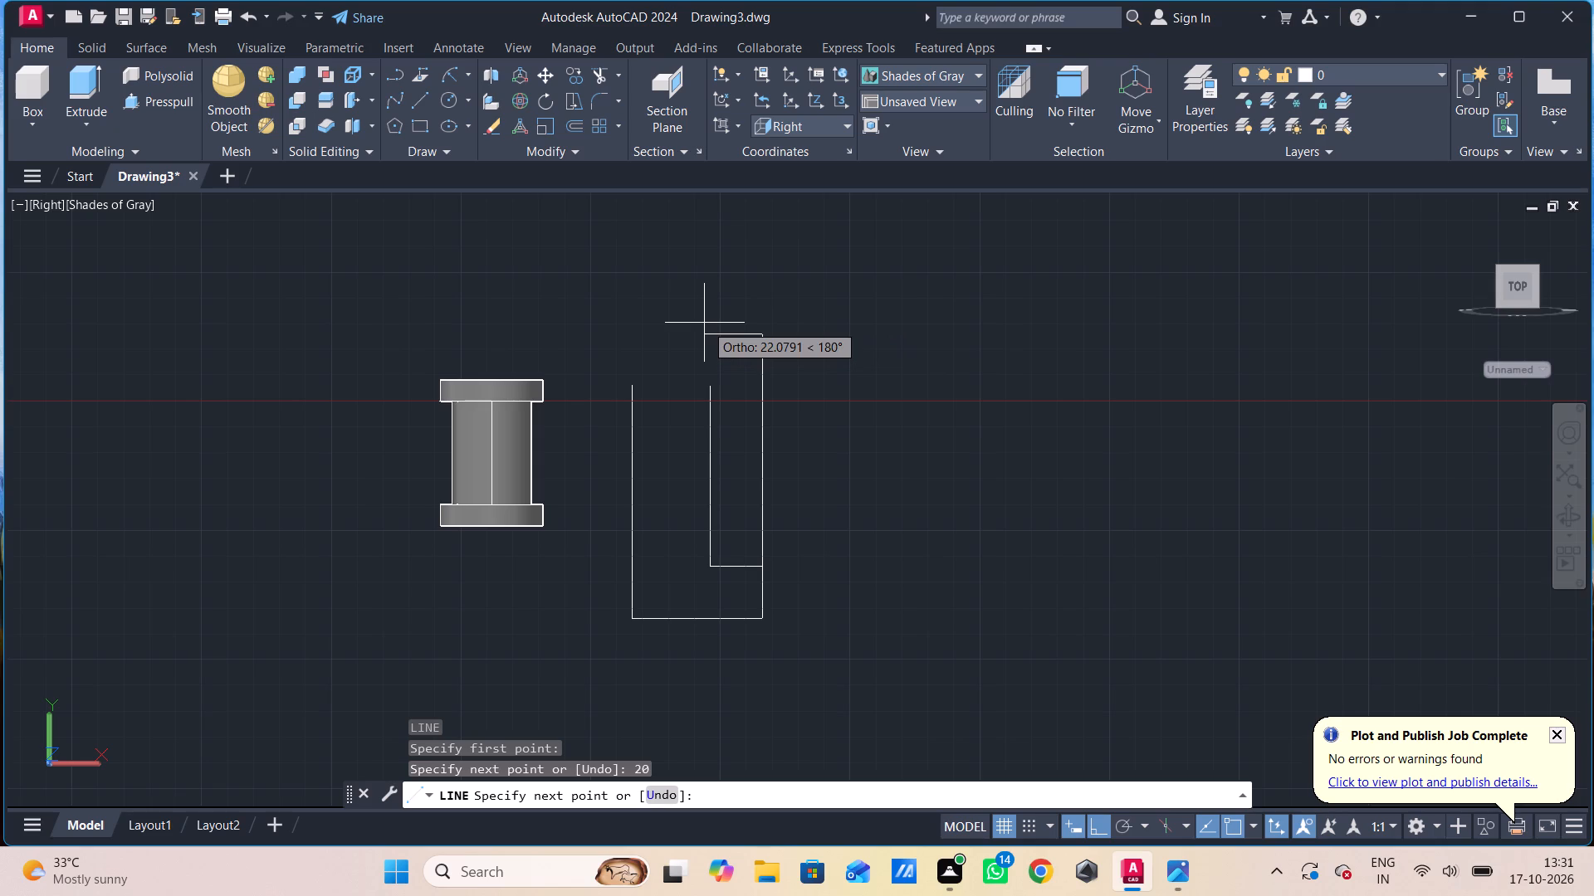
pyautogui.write('50')
pyautogui.press('Return')
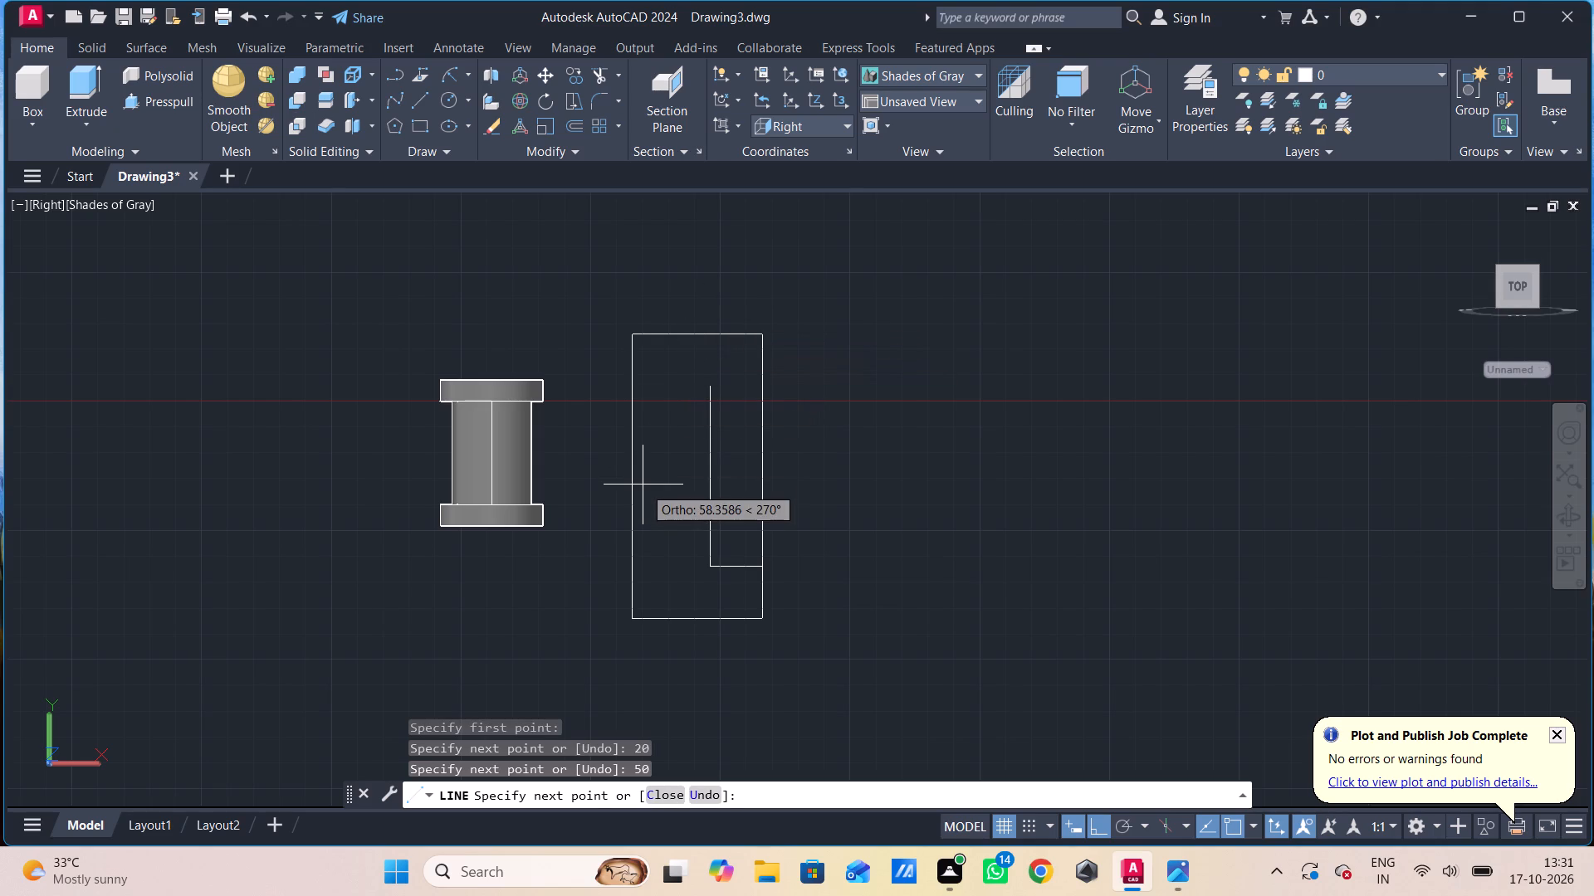
pyautogui.write('20')
pyautogui.press('Return')
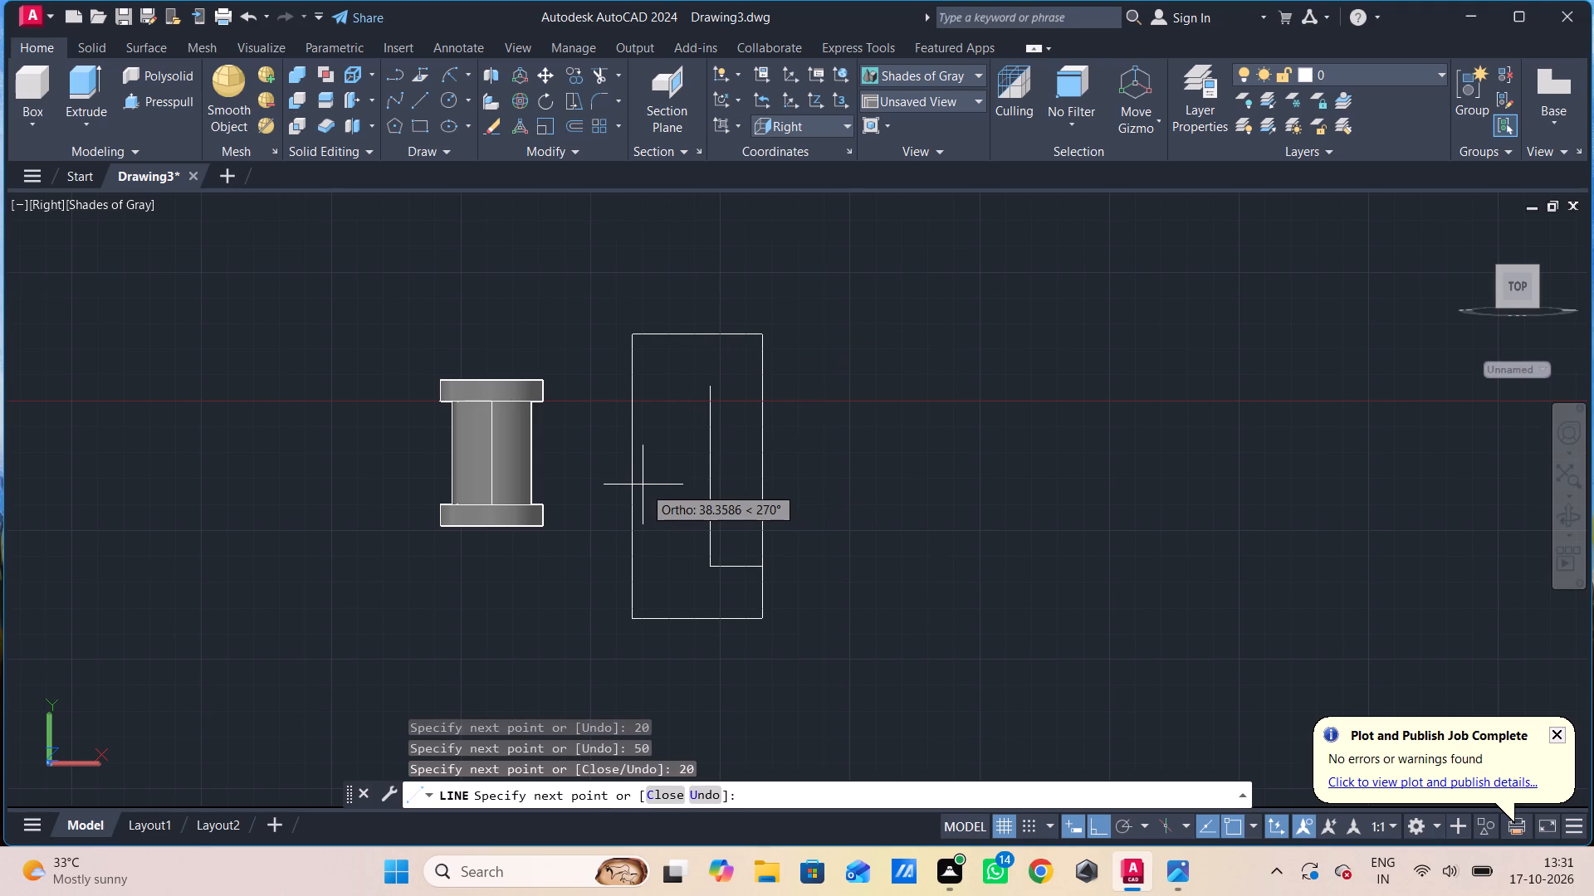
pyautogui.press('Escape')
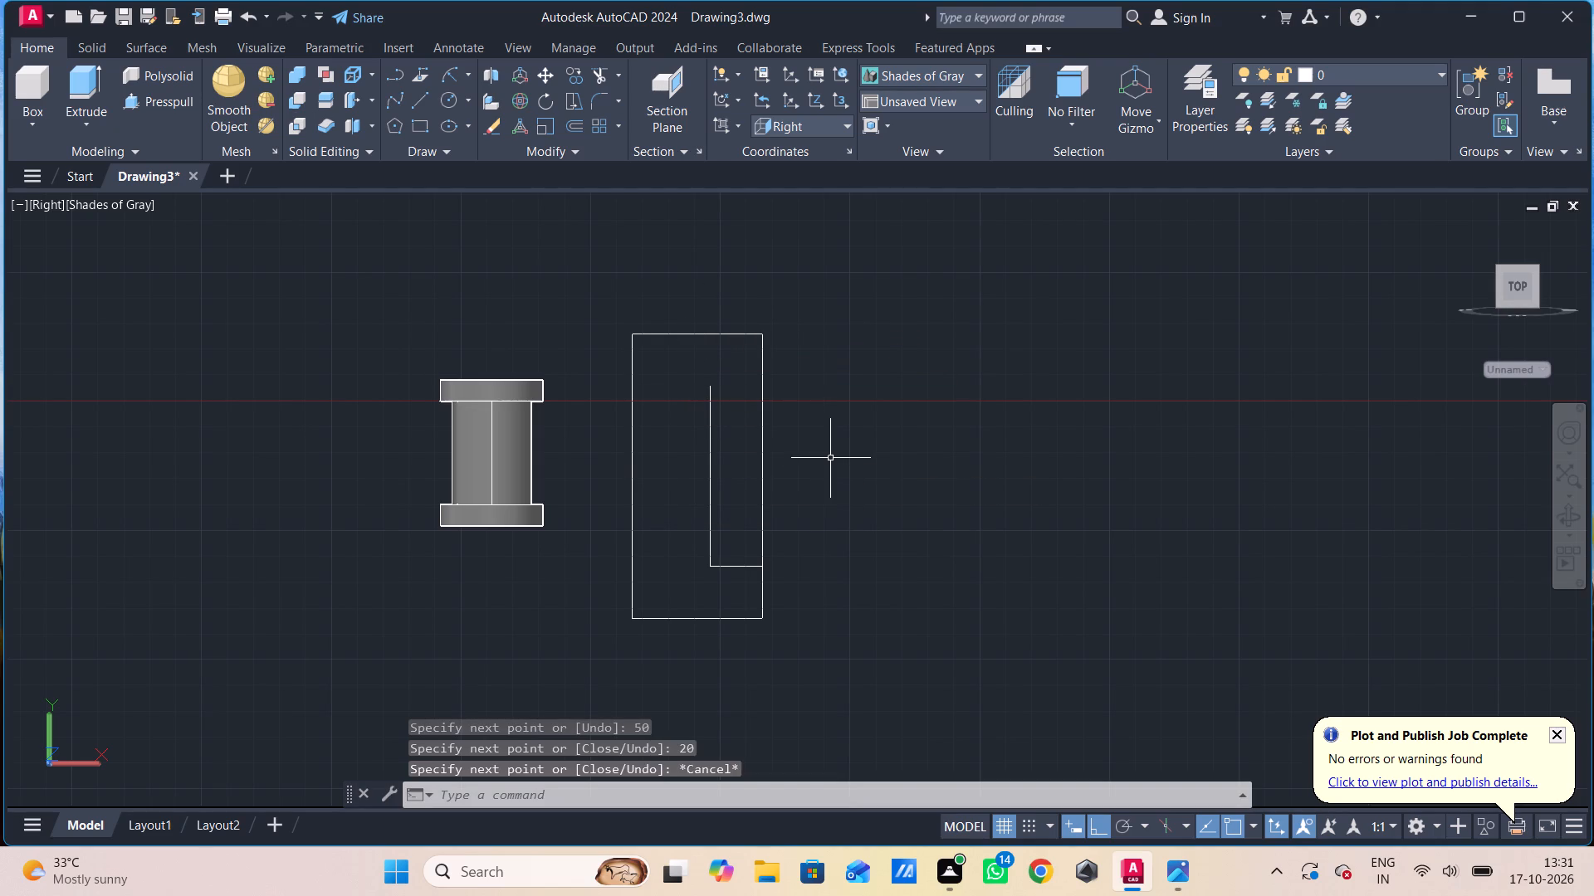
# Draw two circles of radius 8, one centred on each end of the 70-long inner vertical line.
pyautogui.write('c')
pyautogui.press('space')
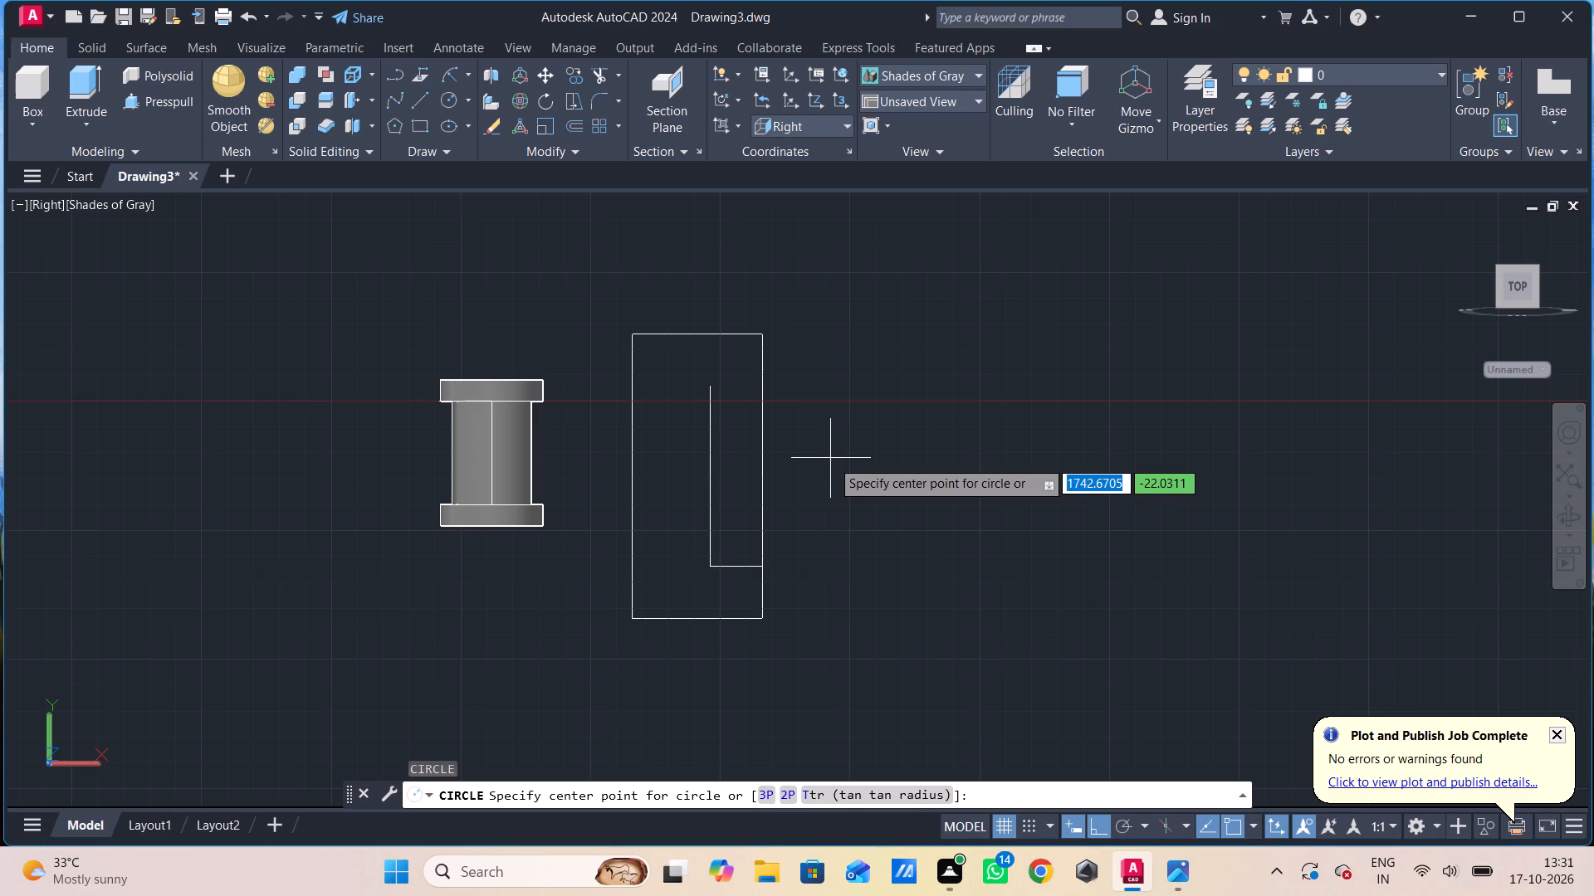
pyautogui.click(704, 390)
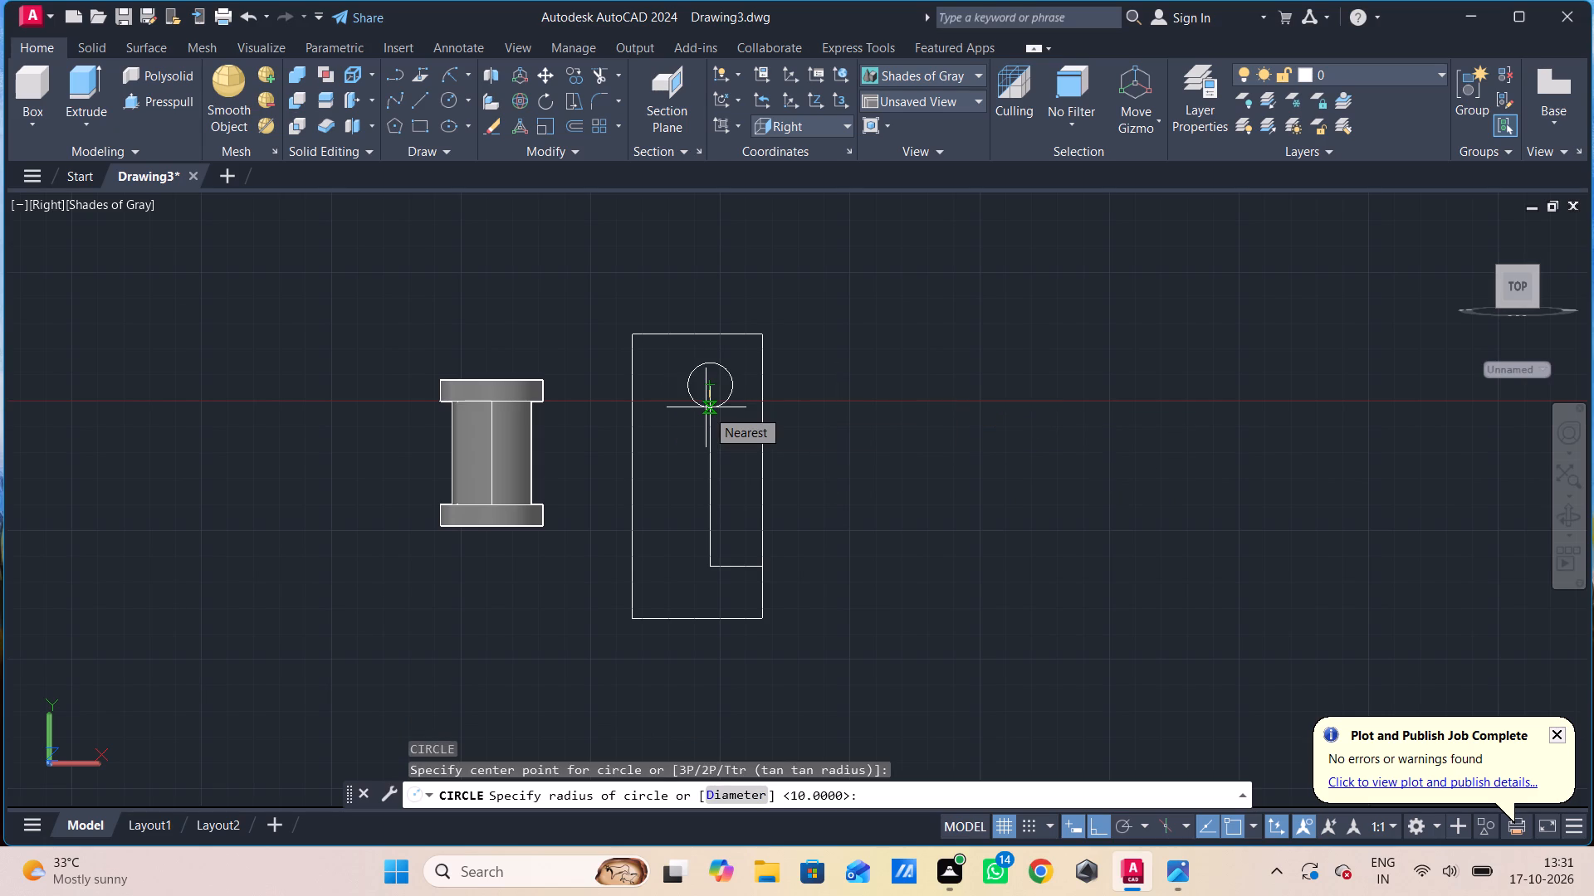
pyautogui.press('8')
pyautogui.press('Return')
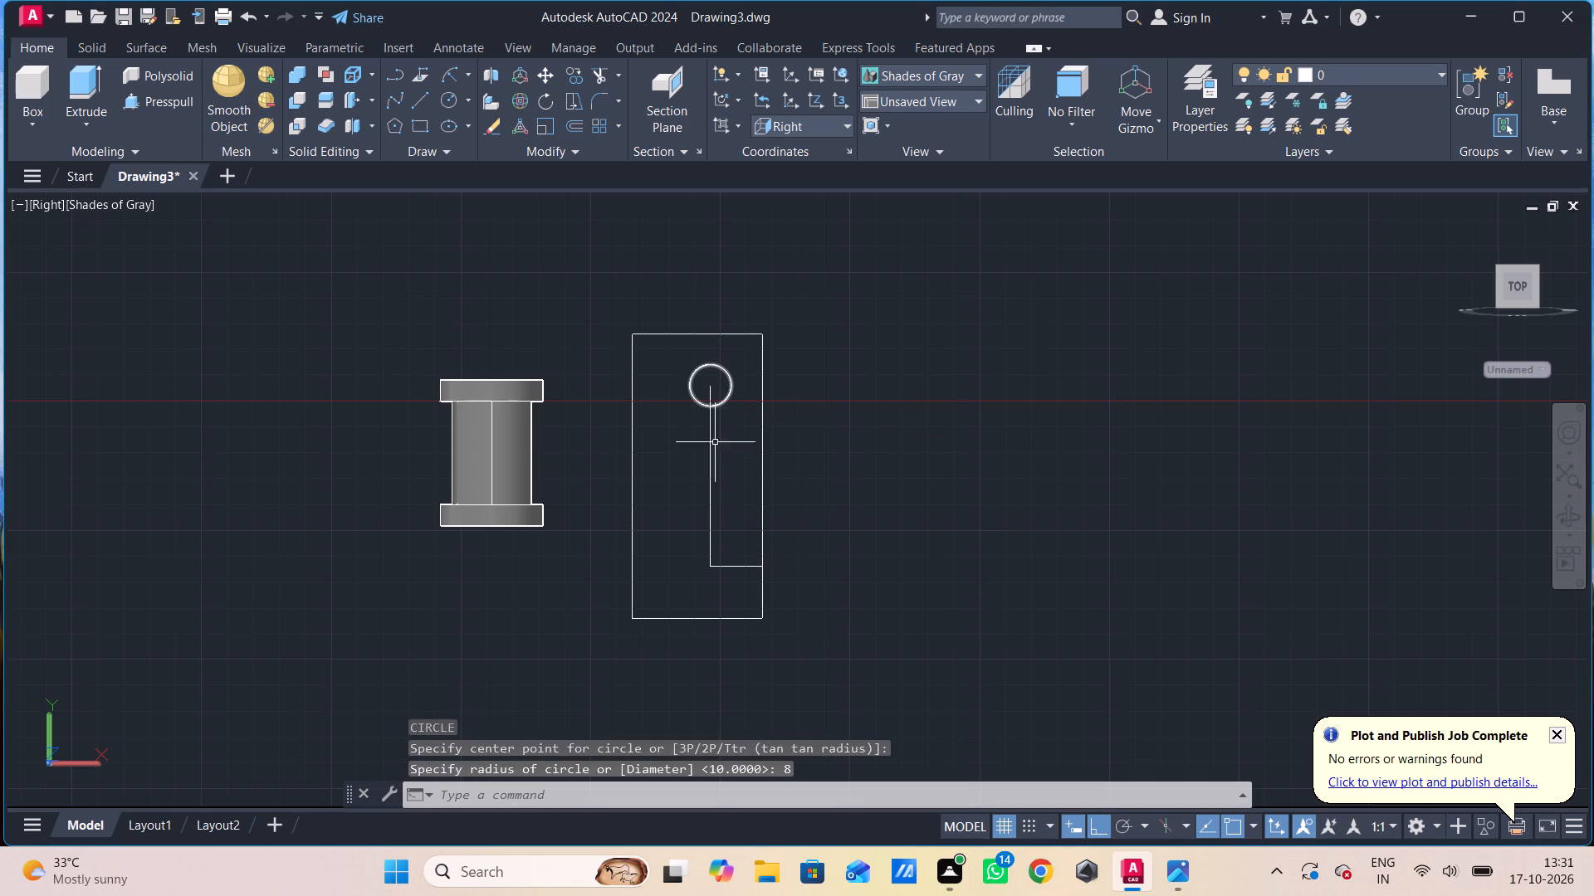
pyautogui.press('space')
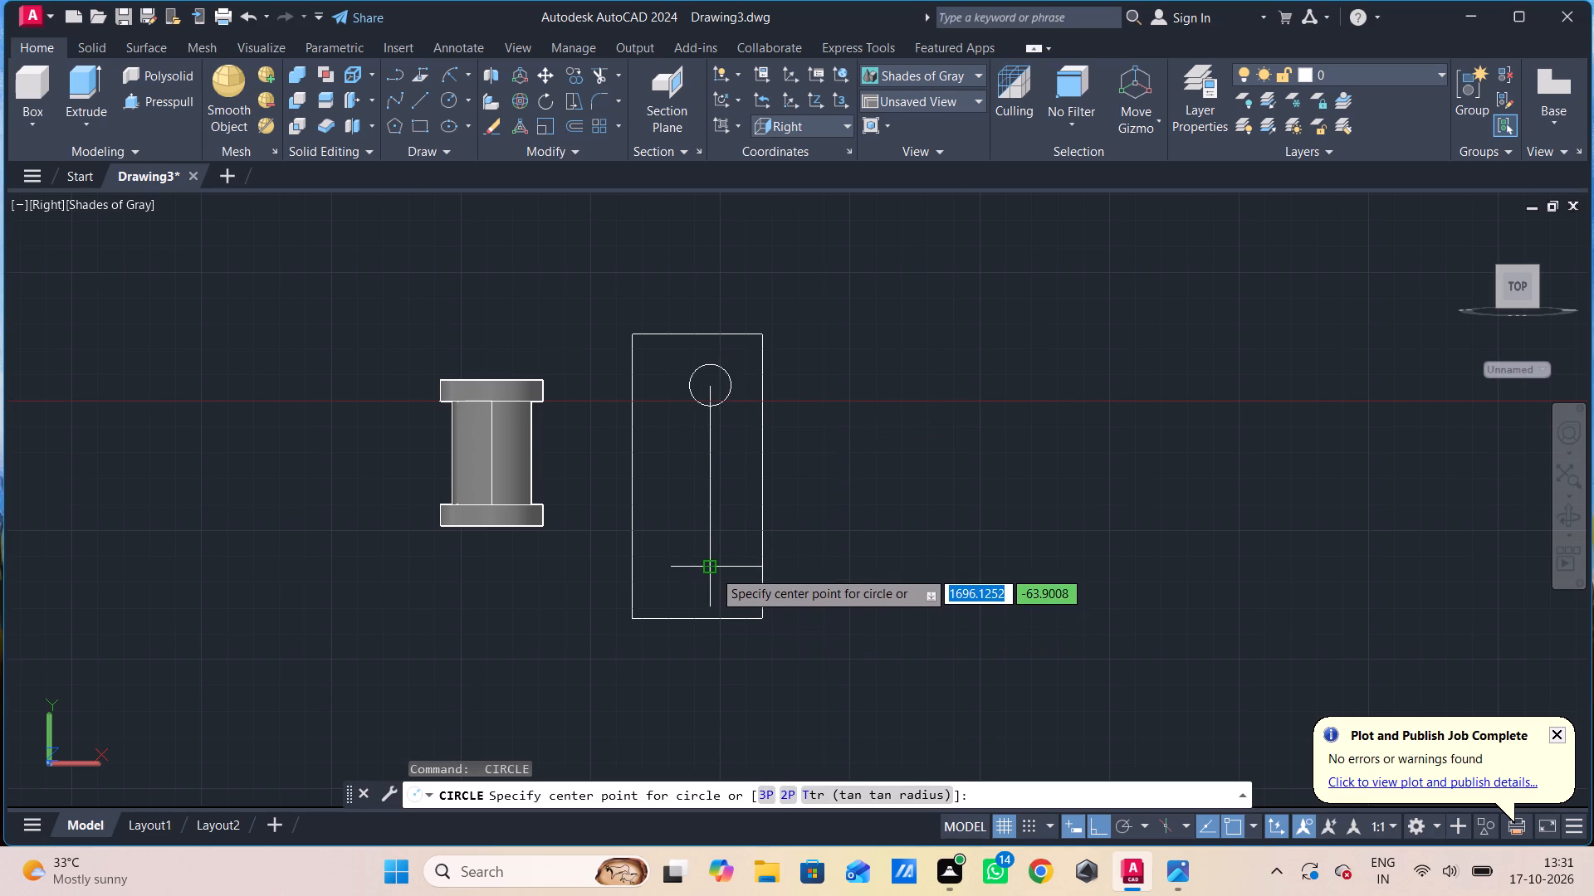
pyautogui.click(713, 570)
pyautogui.press('8')
pyautogui.press('Return')
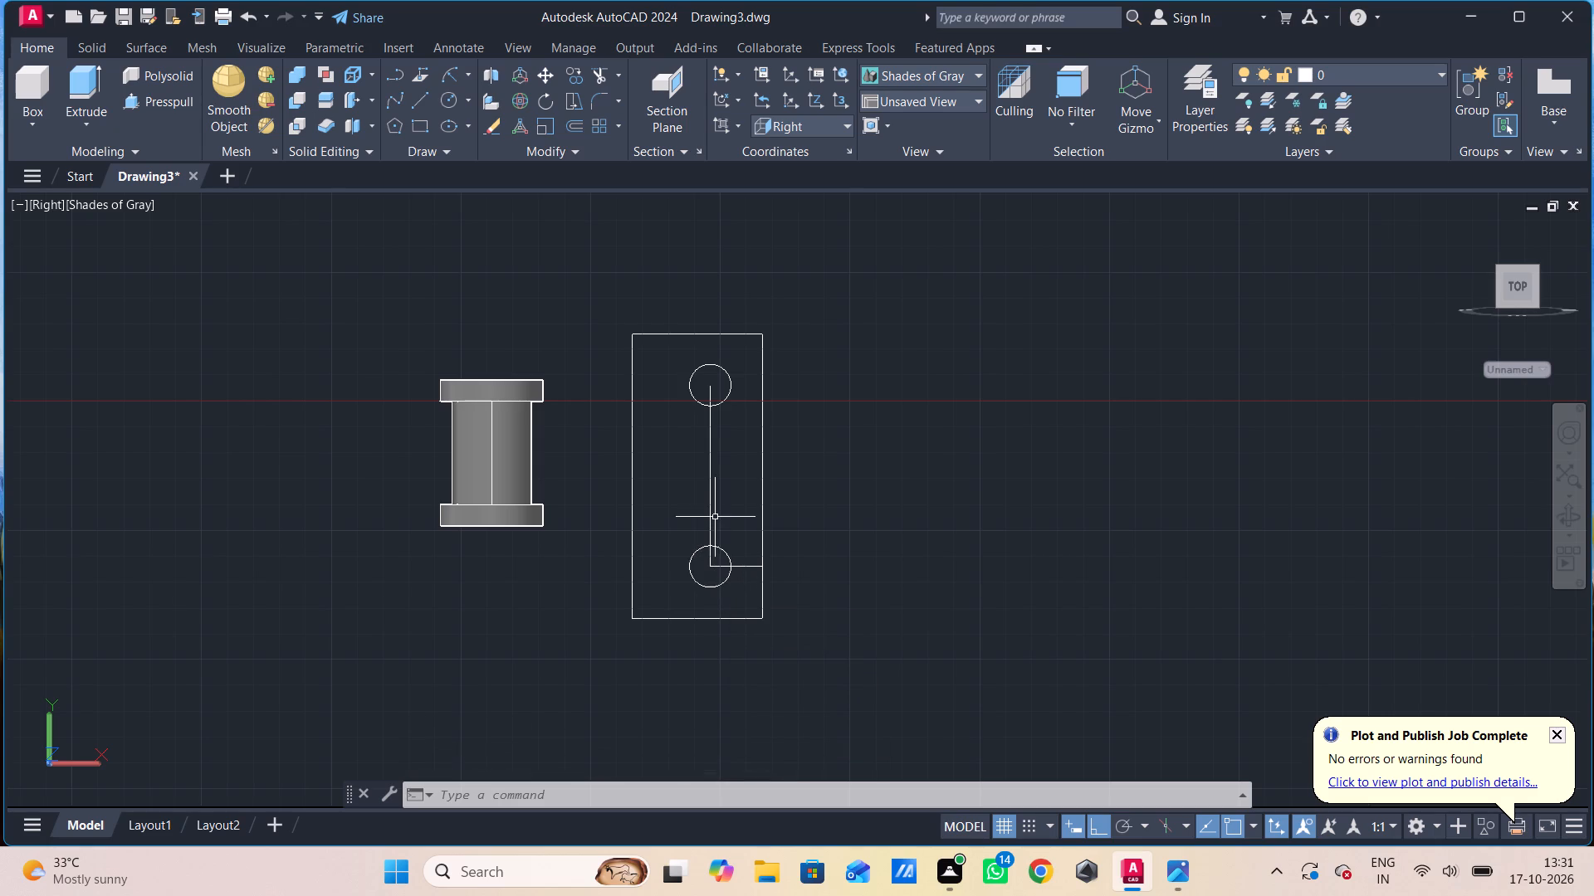
# Delete the inner vertical line and the short horizontal line that located the circles.
pyautogui.click(711, 473)
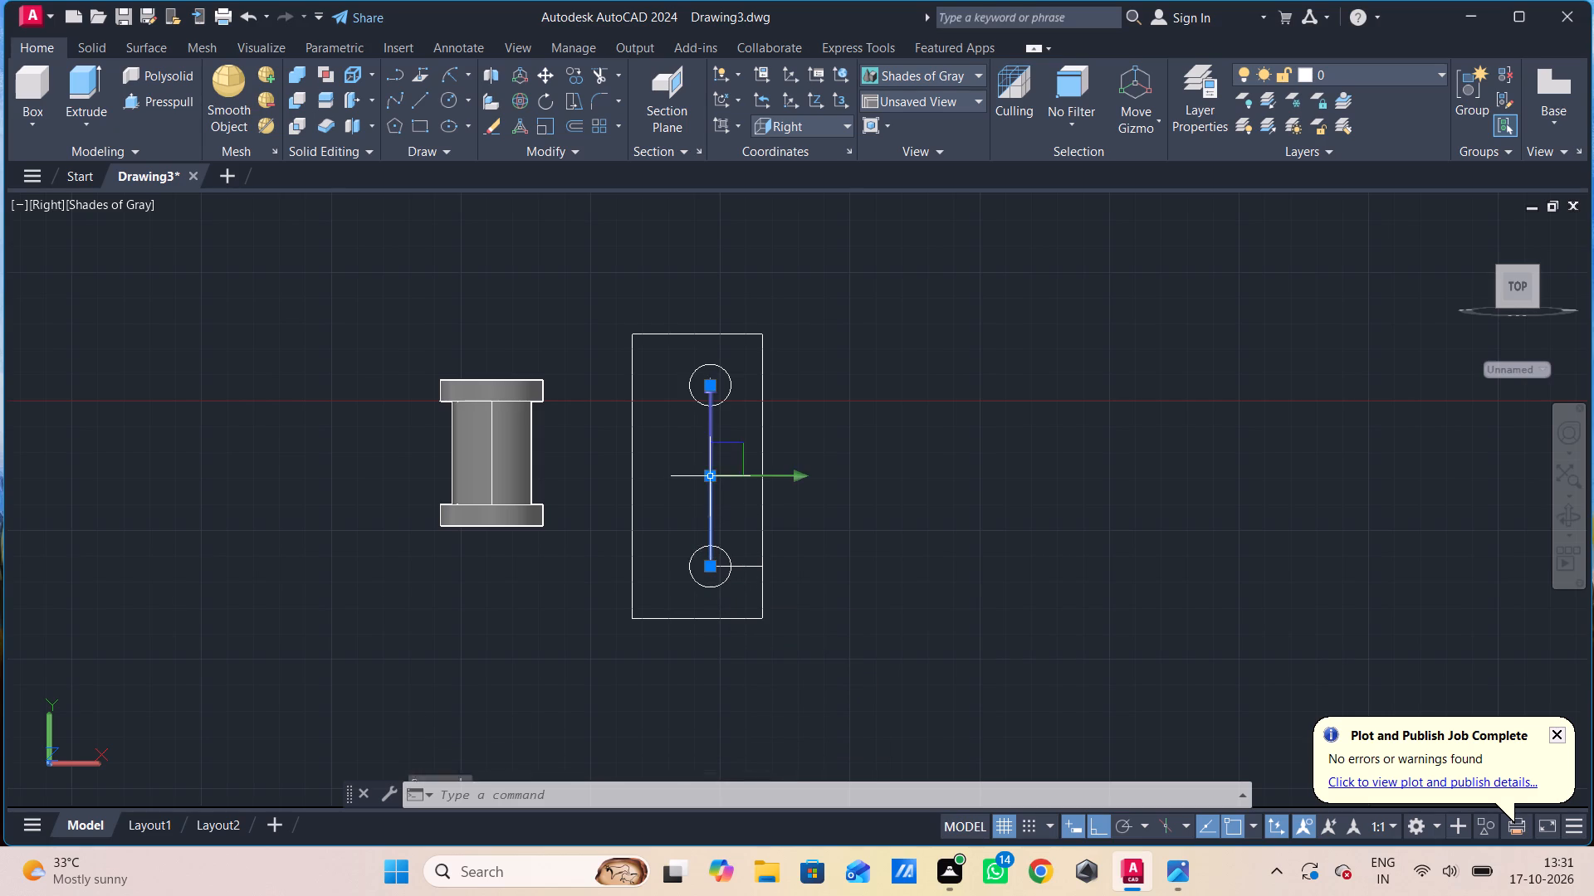
pyautogui.click(730, 567)
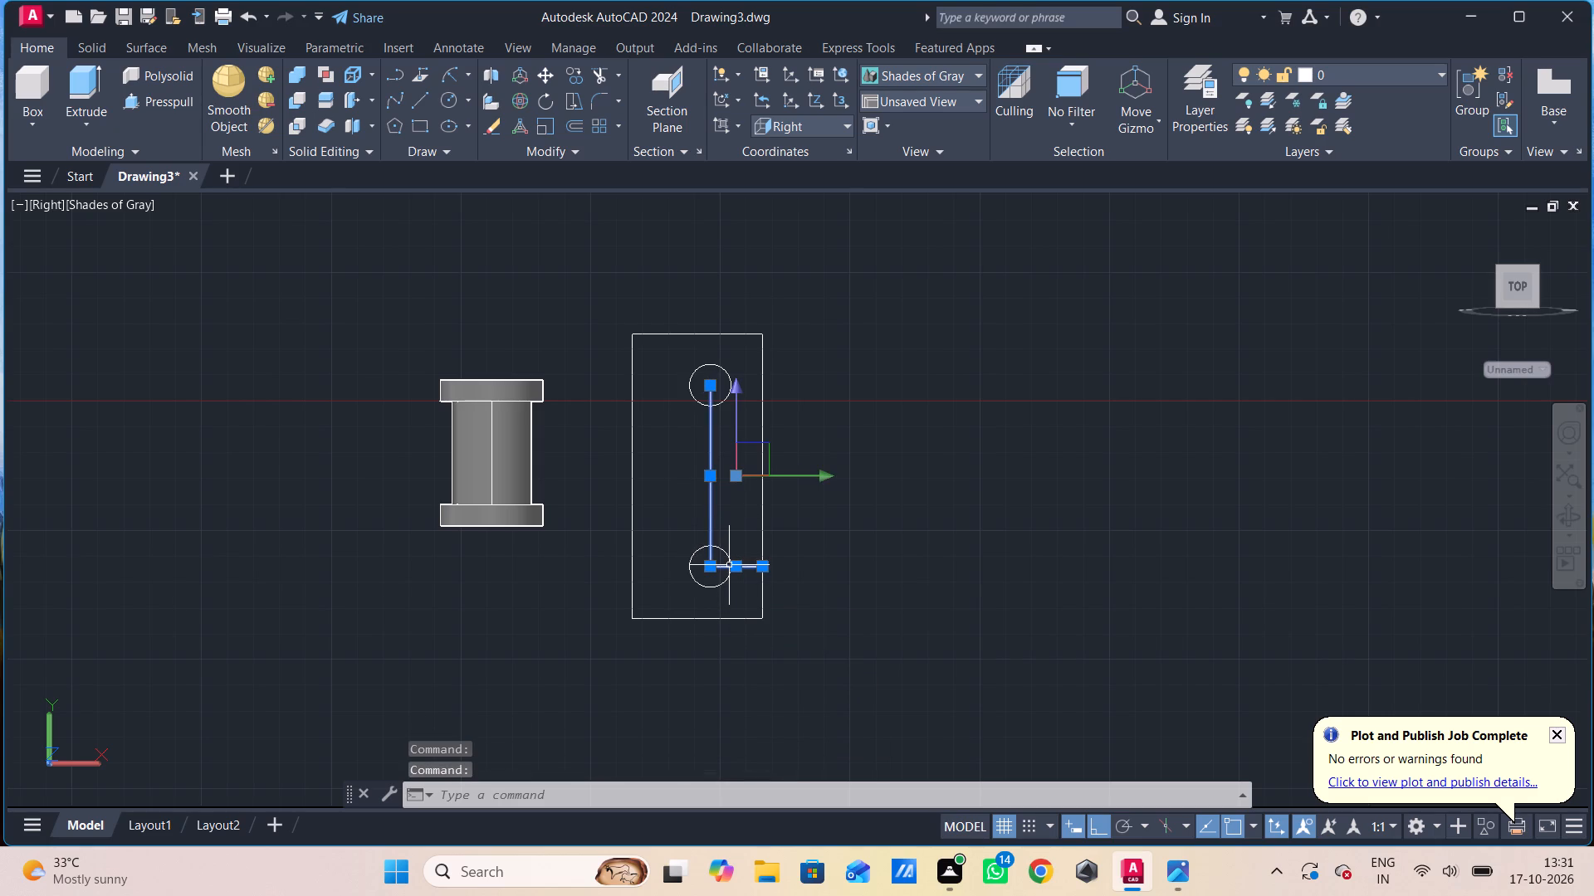
pyautogui.press('Delete')
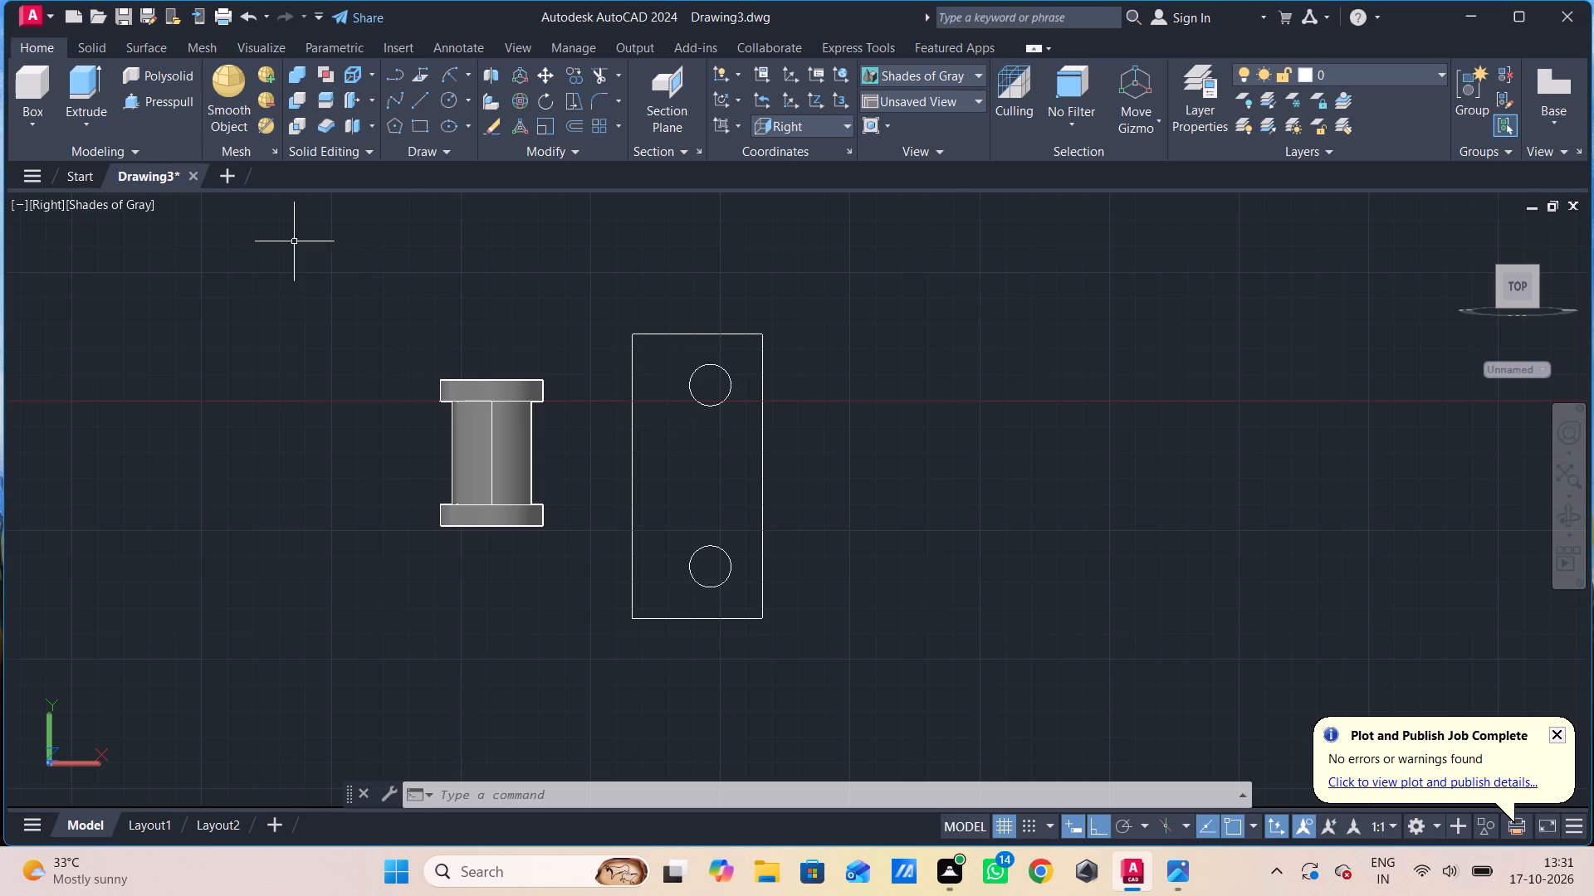
# Presspull the rectangular area around the two circles by 10 to form a plate with two holes.
pyautogui.click(169, 103)
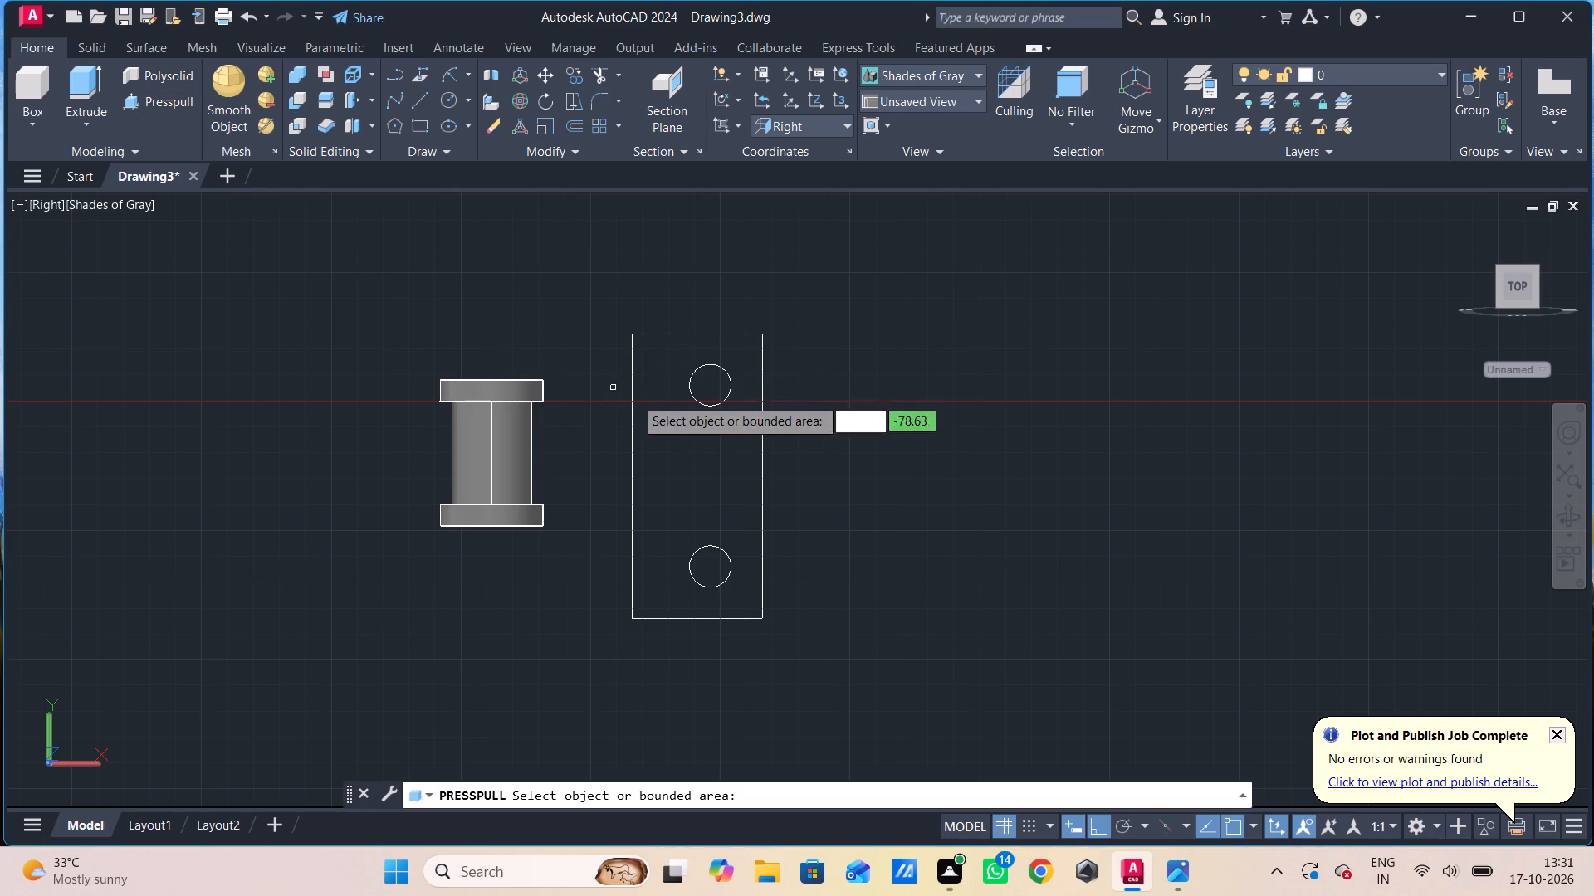
pyautogui.click(692, 422)
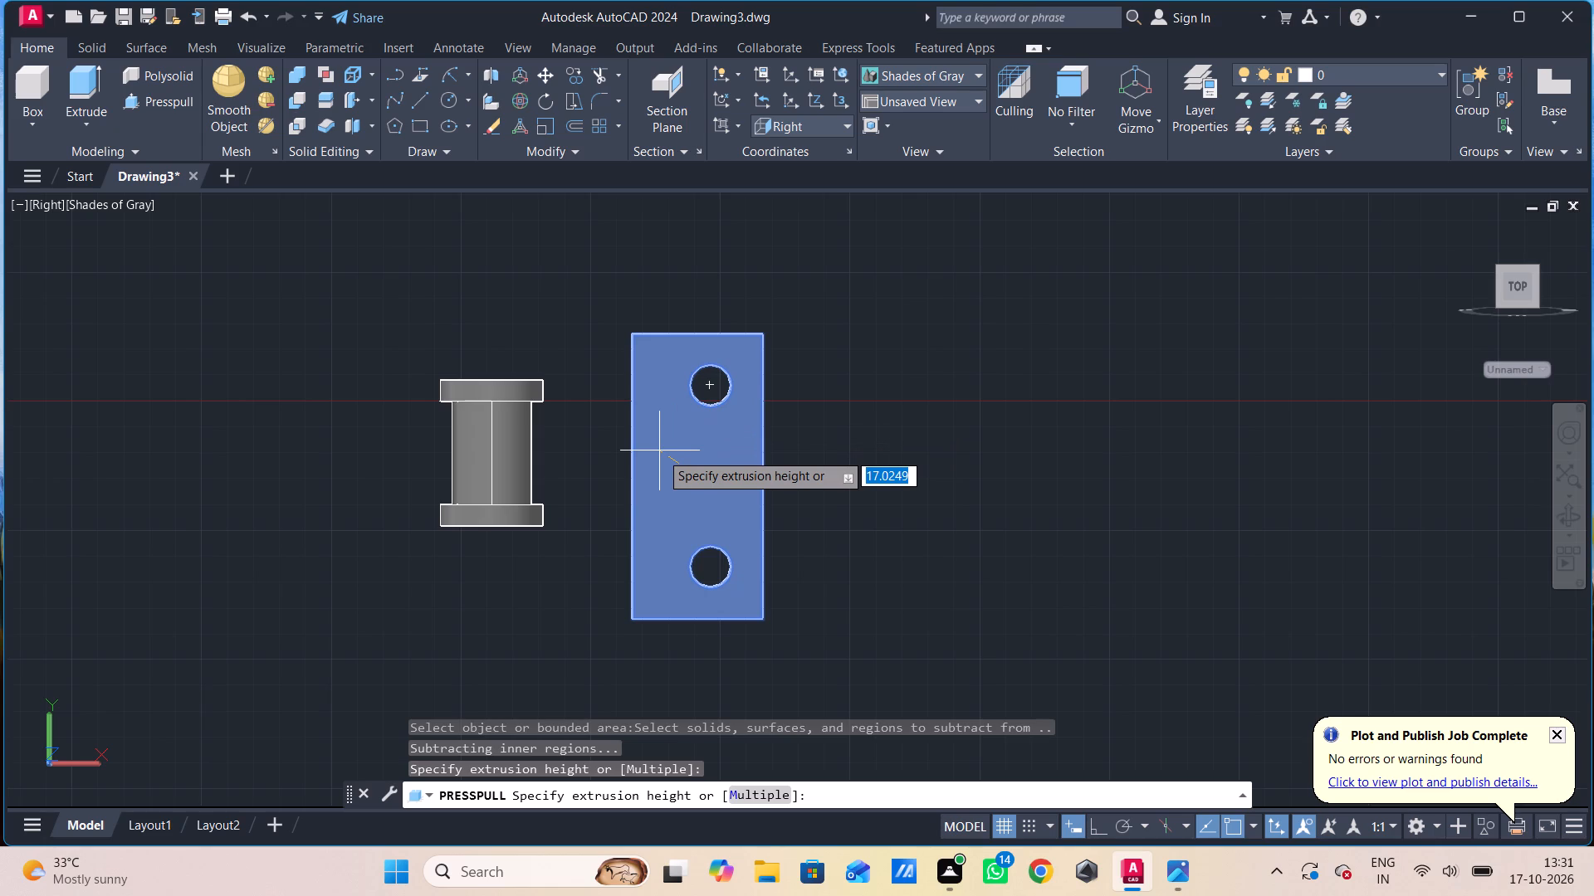
pyautogui.keyDown('shift'); pyautogui.moveTo(652, 464); pyautogui.dragTo(629, 477, button='middle'); pyautogui.keyUp('shift')
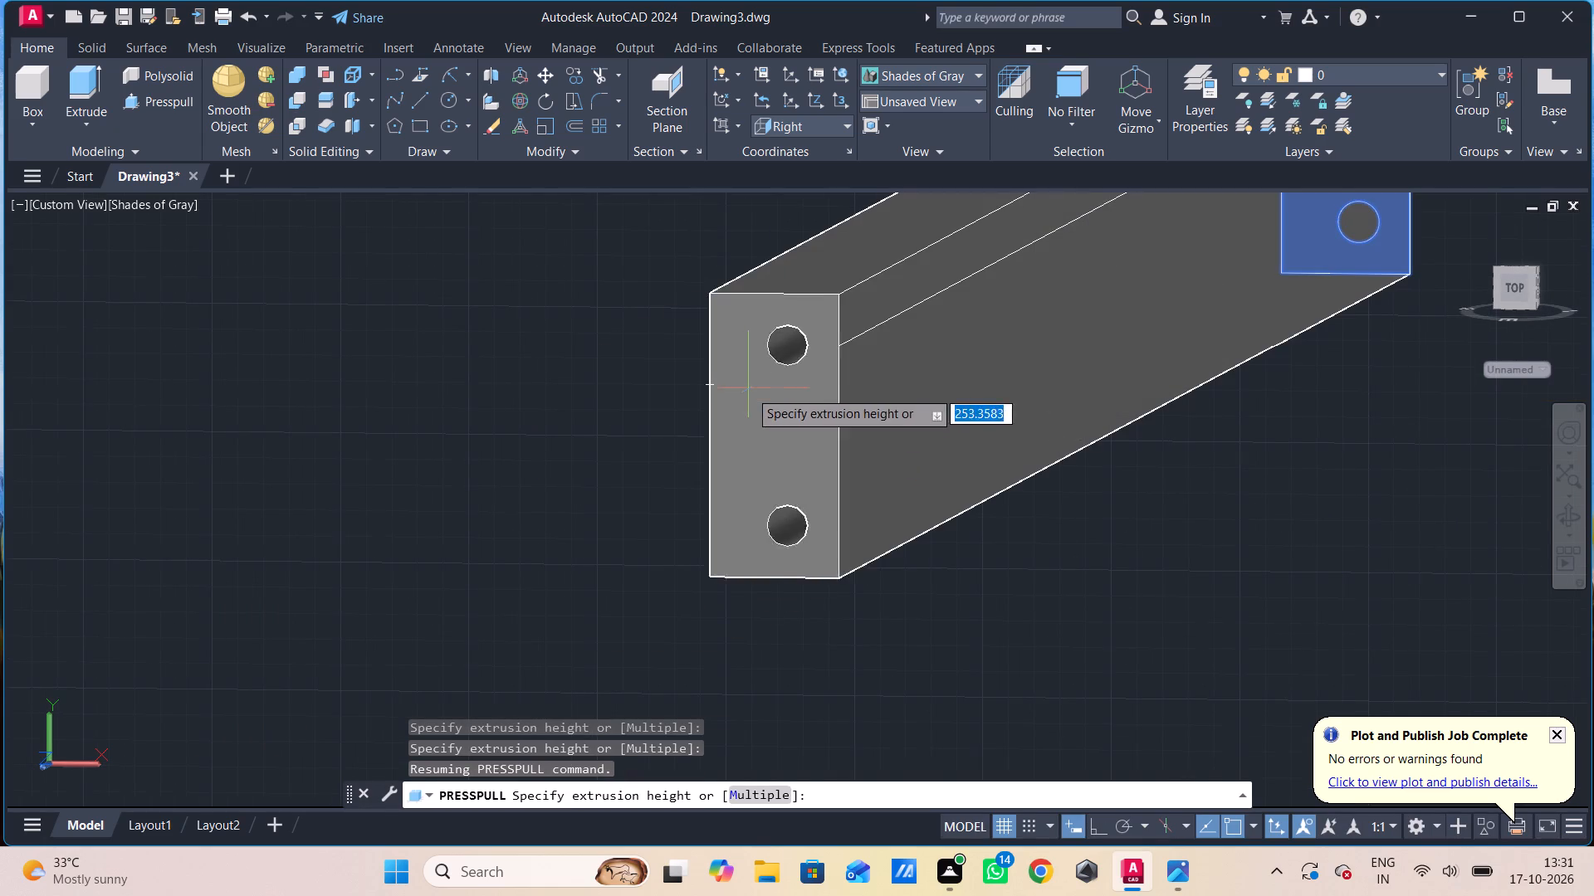
pyautogui.write('10')
pyautogui.press('Return')
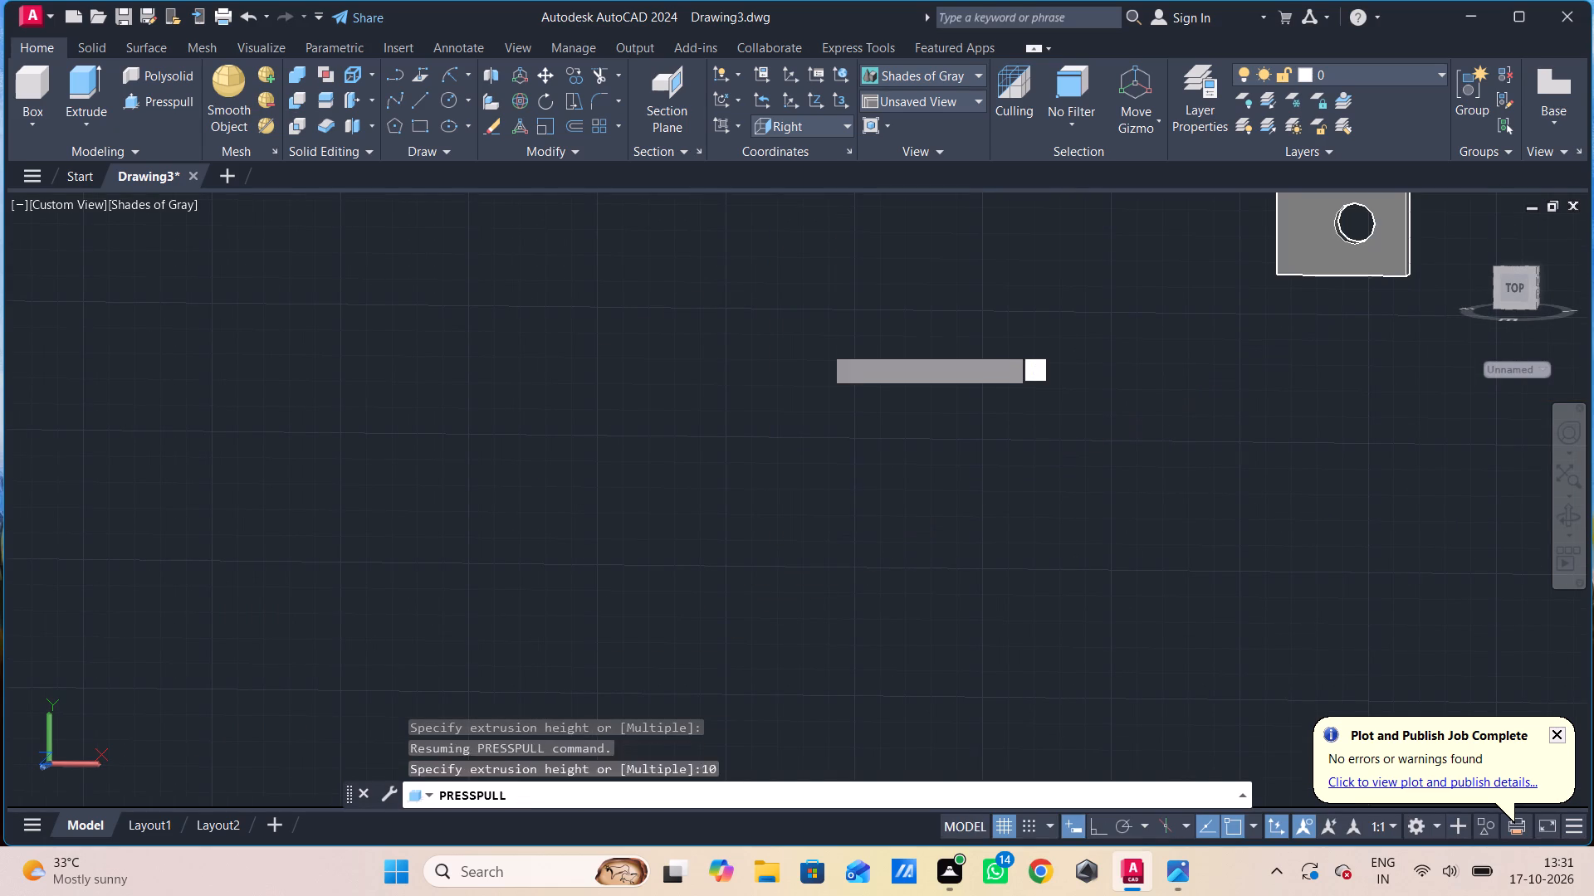
pyautogui.scroll(-2, 824, 346)
pyautogui.press('Escape')
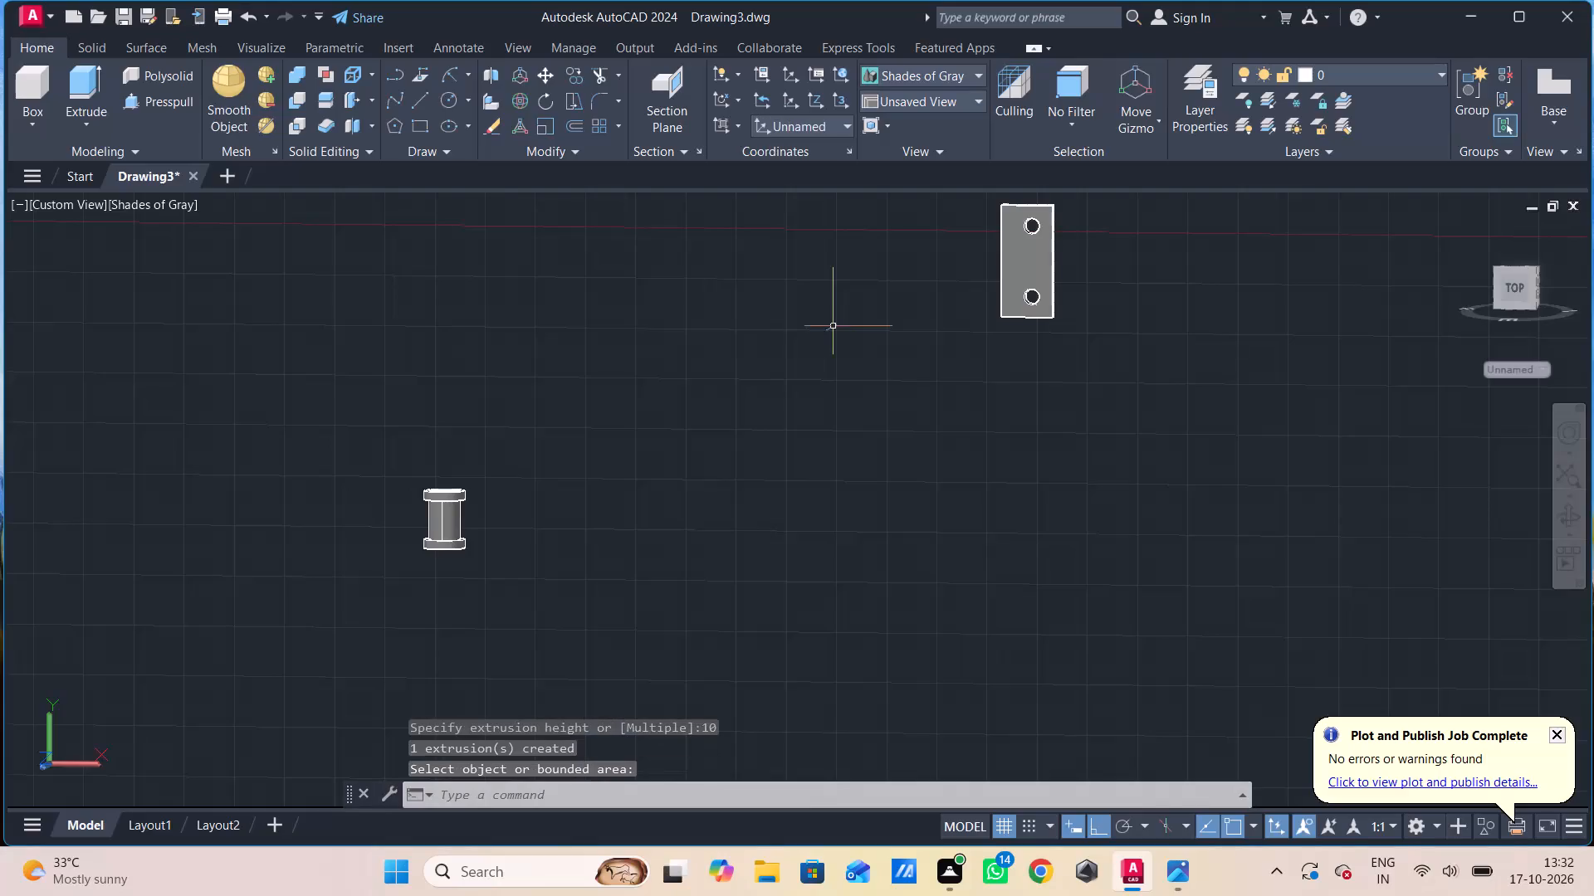
# Move the two-hole plate from the midpoint of its long edge to a spot close beside the bushing.
pyautogui.click(1053, 263)
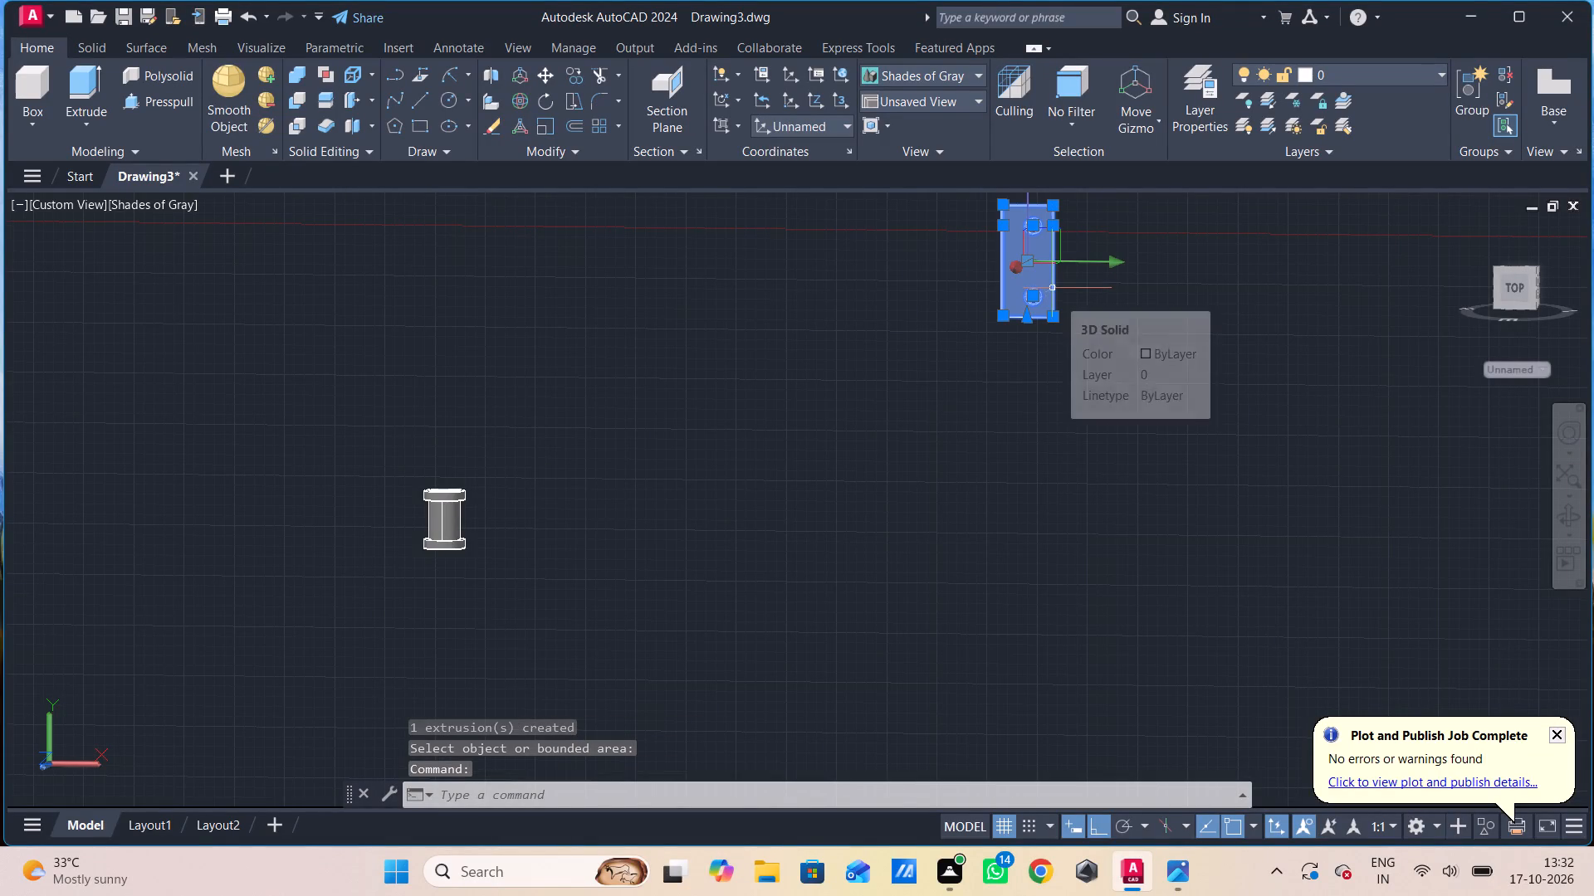
pyautogui.write('m')
pyautogui.press('space')
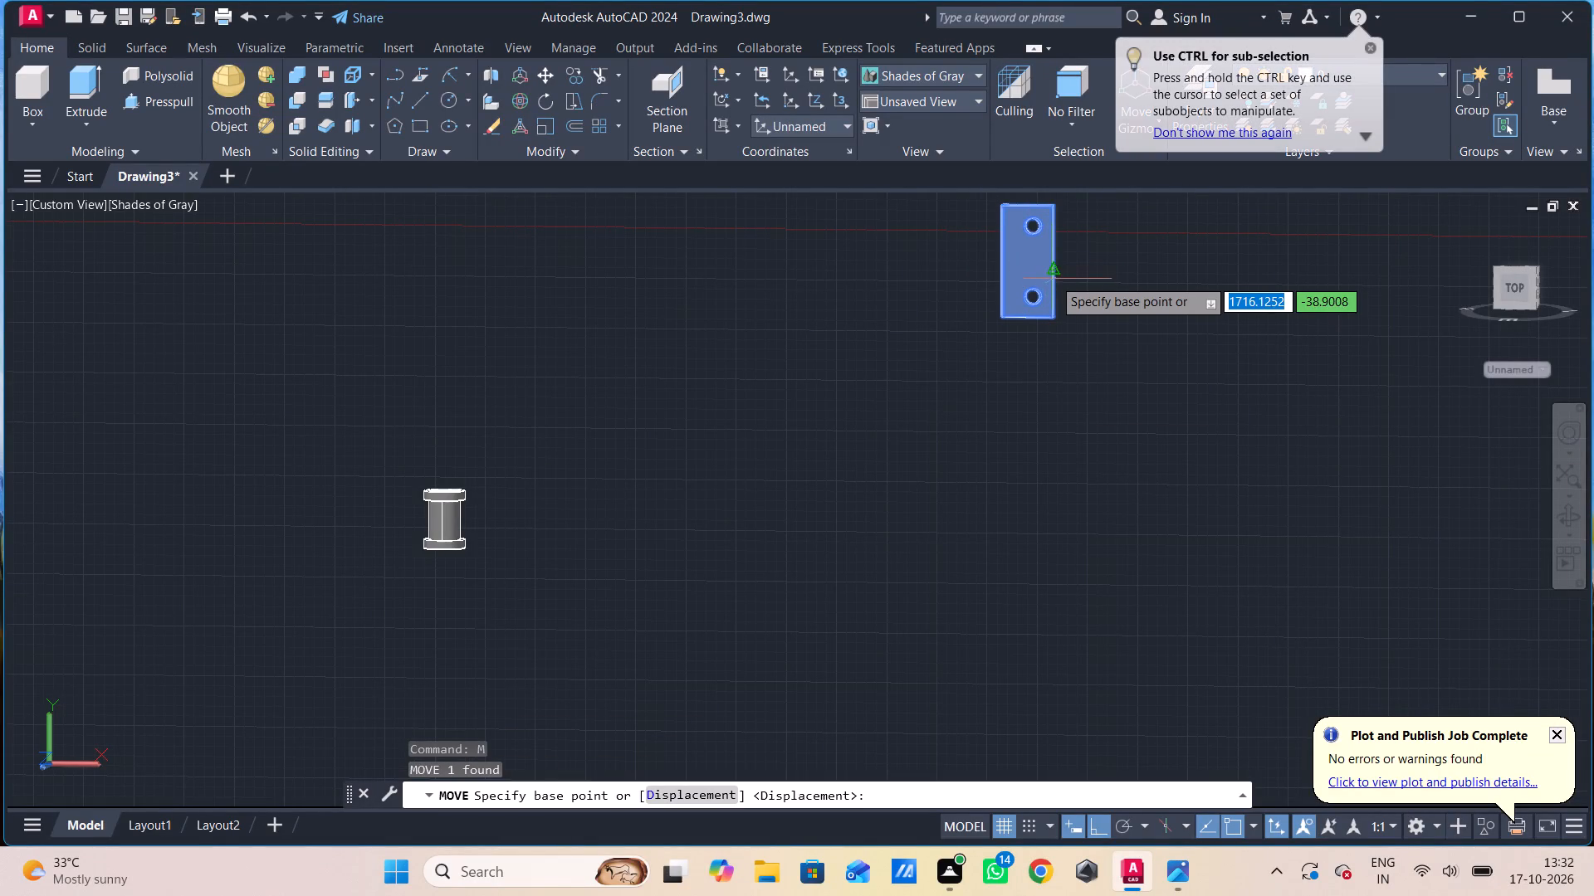
pyautogui.scroll(2, 1051, 264)
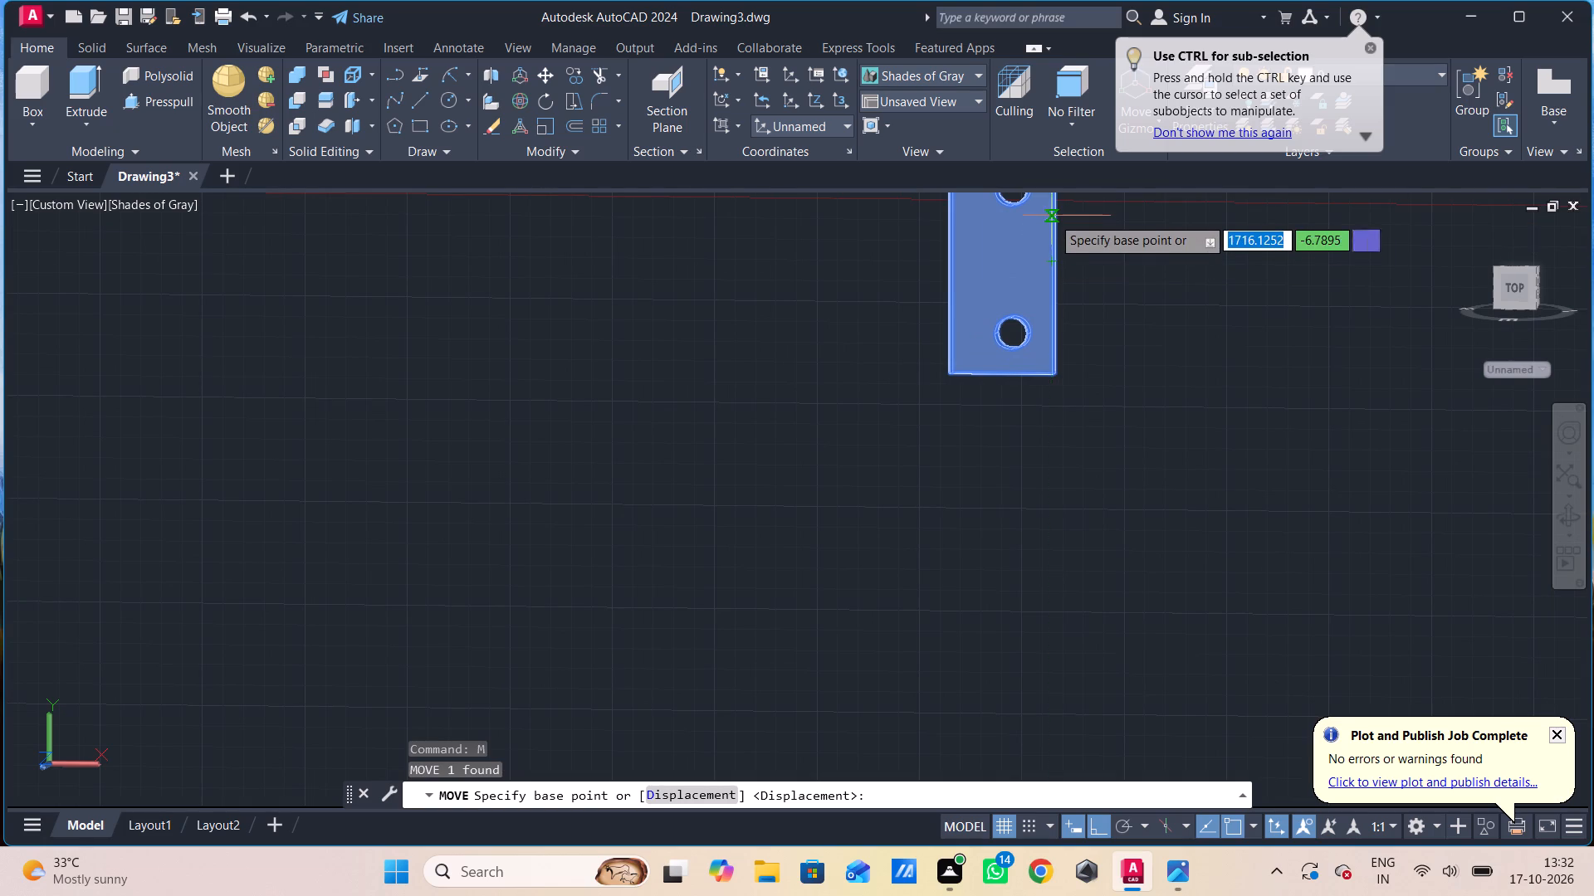
pyautogui.moveTo(1052, 210); pyautogui.dragTo(1038, 307, button='middle')
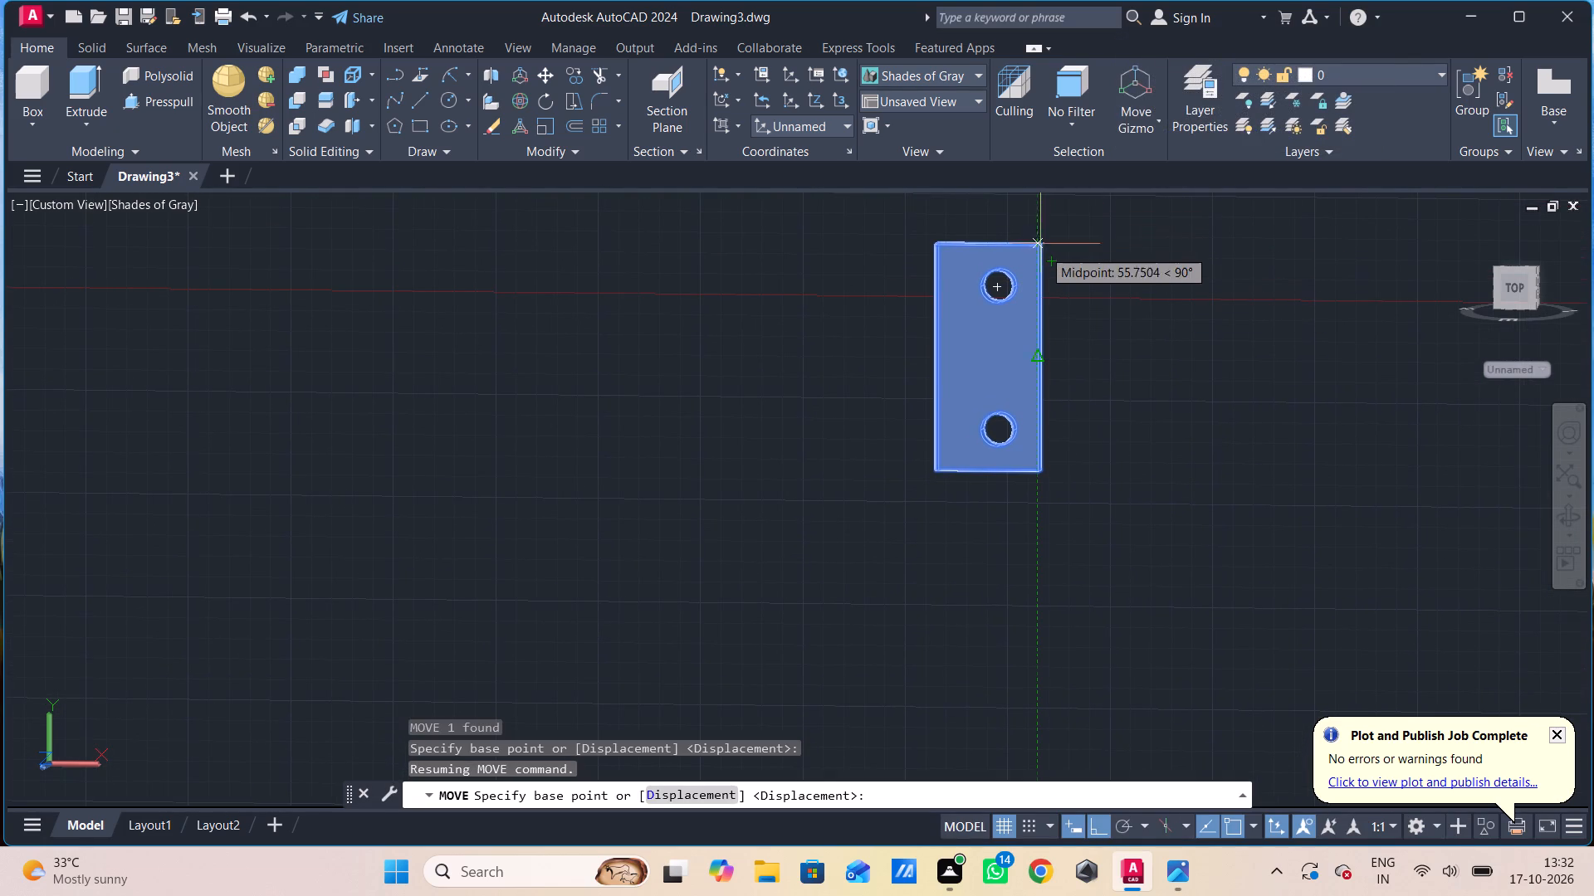
pyautogui.click(1036, 348)
pyautogui.scroll(-2, 643, 504)
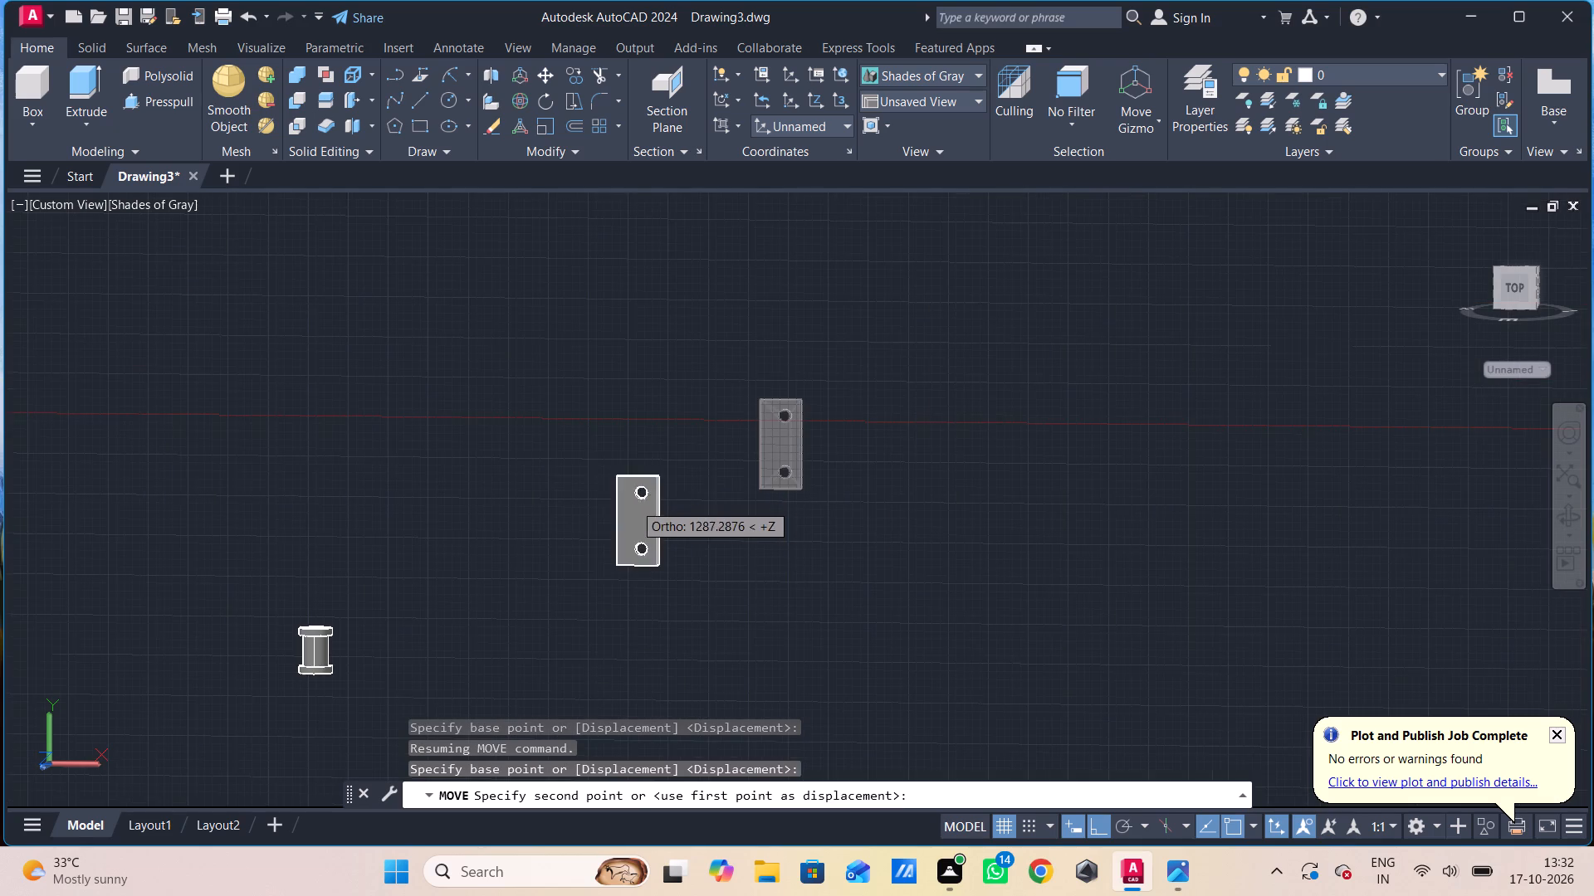
pyautogui.moveTo(629, 499); pyautogui.dragTo(517, 558, button='middle')
pyautogui.moveTo(514, 552); pyautogui.dragTo(743, 373, button='middle')
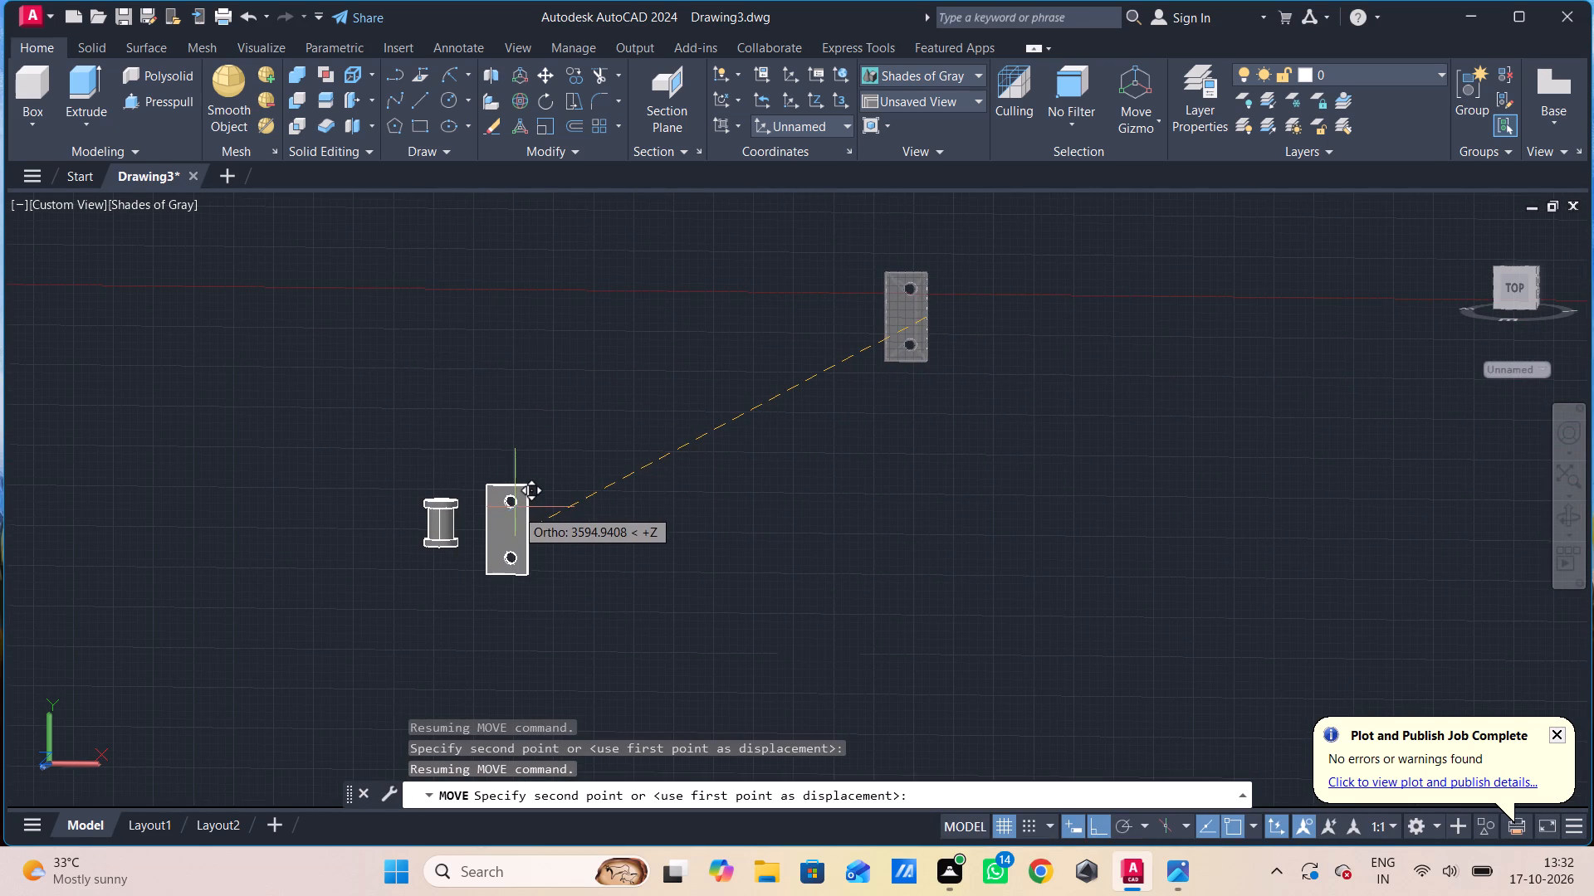
pyautogui.click(516, 509)
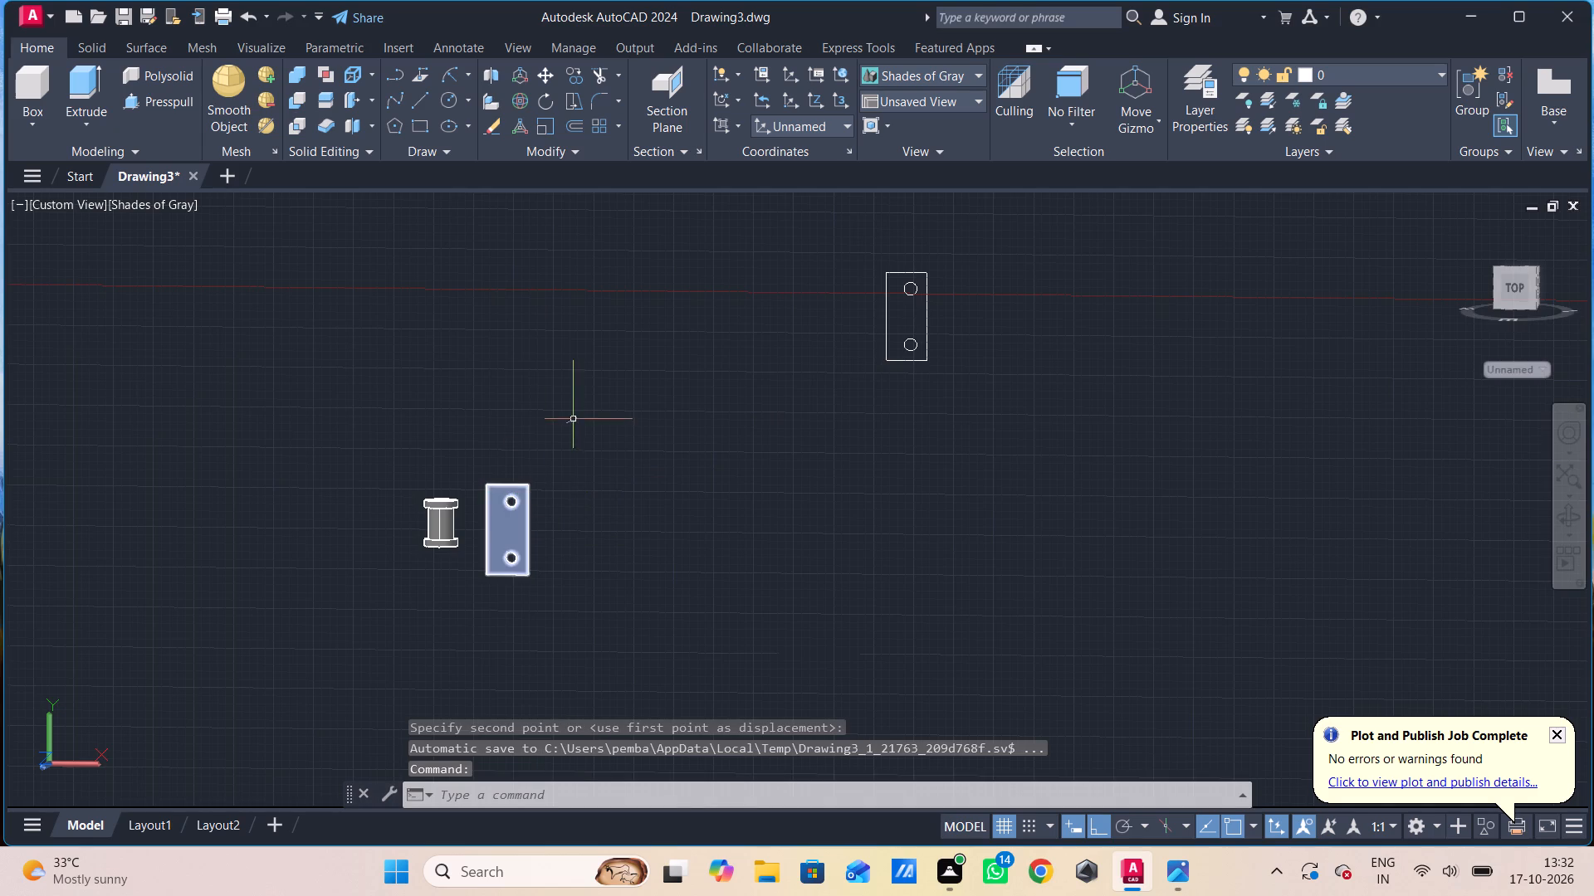
# Rotate the plate 90° about the axis along its short side with 3DROTATE so that it lies flat.
pyautogui.scroll(3, 455, 564)
pyautogui.scroll(1, 480, 411)
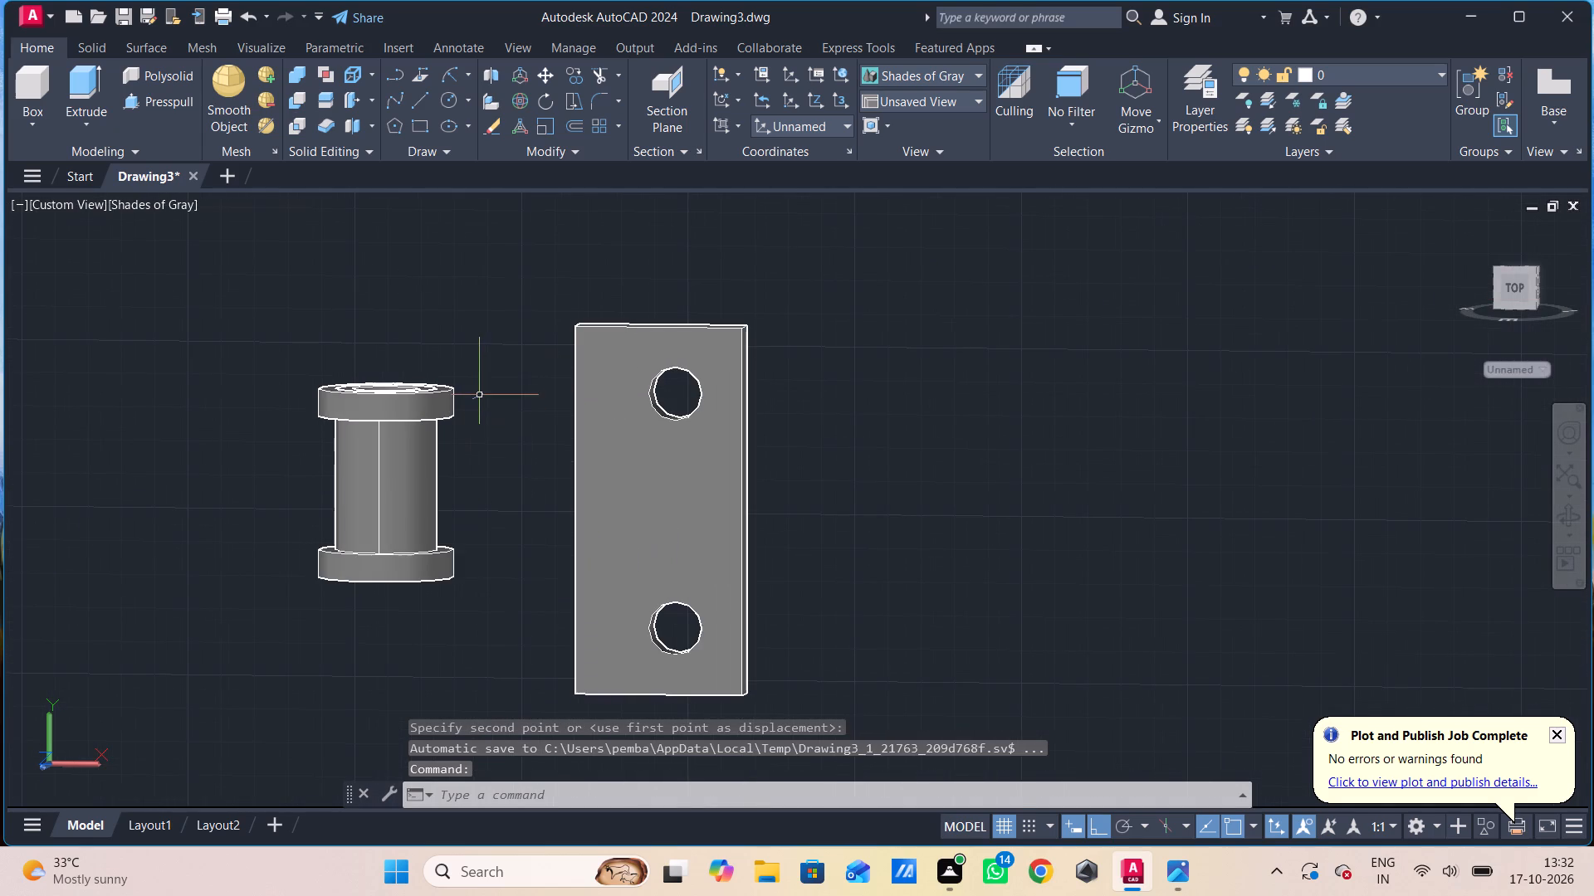
pyautogui.keyDown('shift'); pyautogui.moveTo(546, 457); pyautogui.dragTo(543, 512, button='middle'); pyautogui.keyUp('shift')
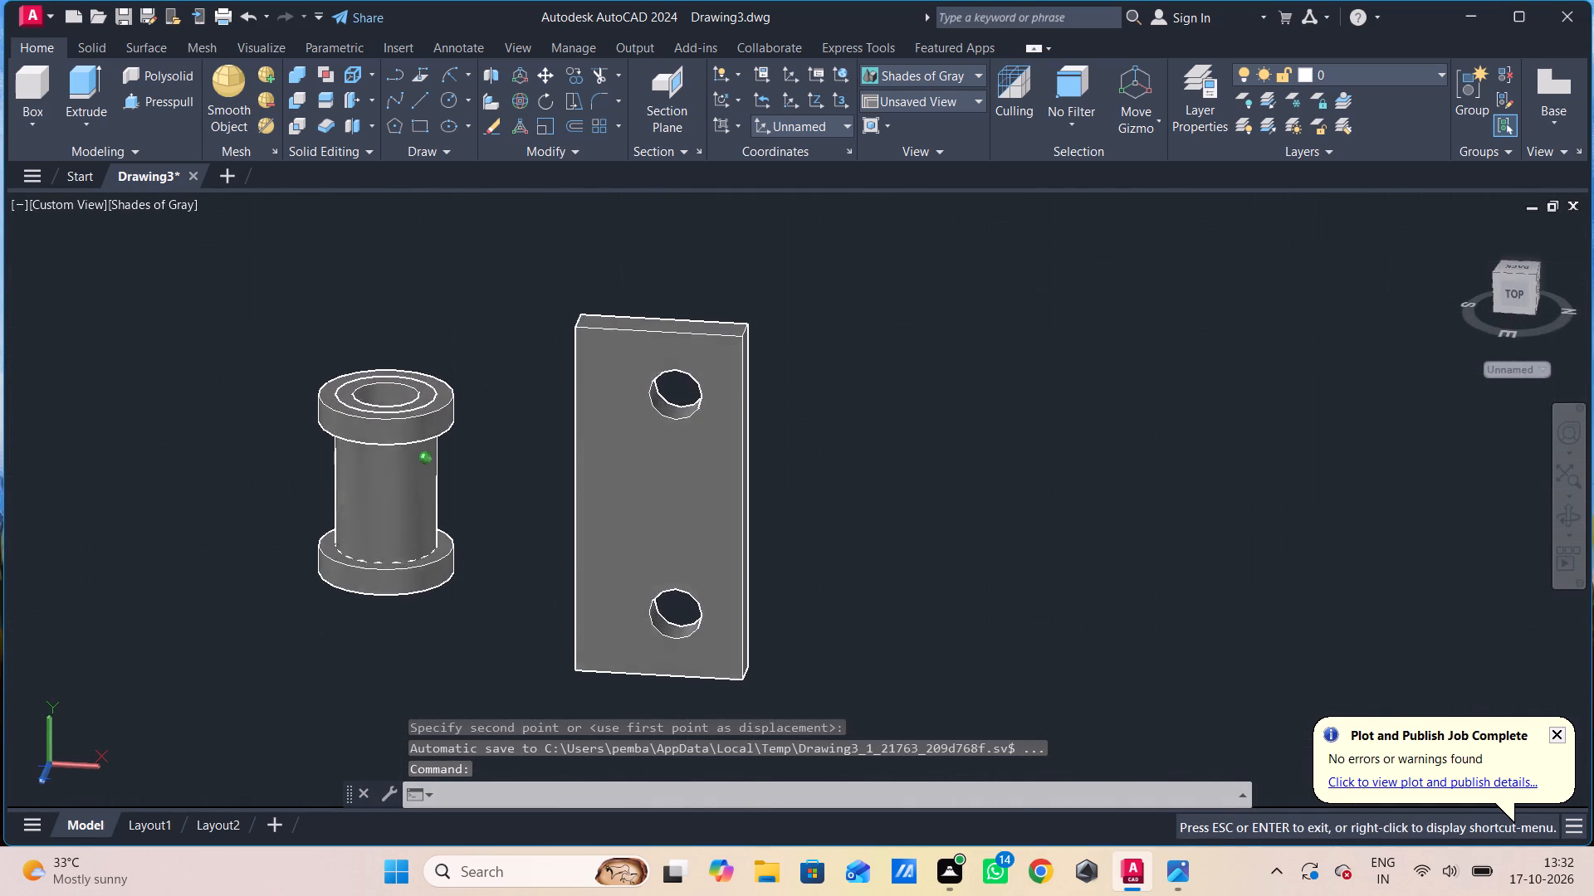
pyautogui.keyDown('shift'); pyautogui.moveTo(543, 512); pyautogui.dragTo(539, 531, button='middle'); pyautogui.keyUp('shift')
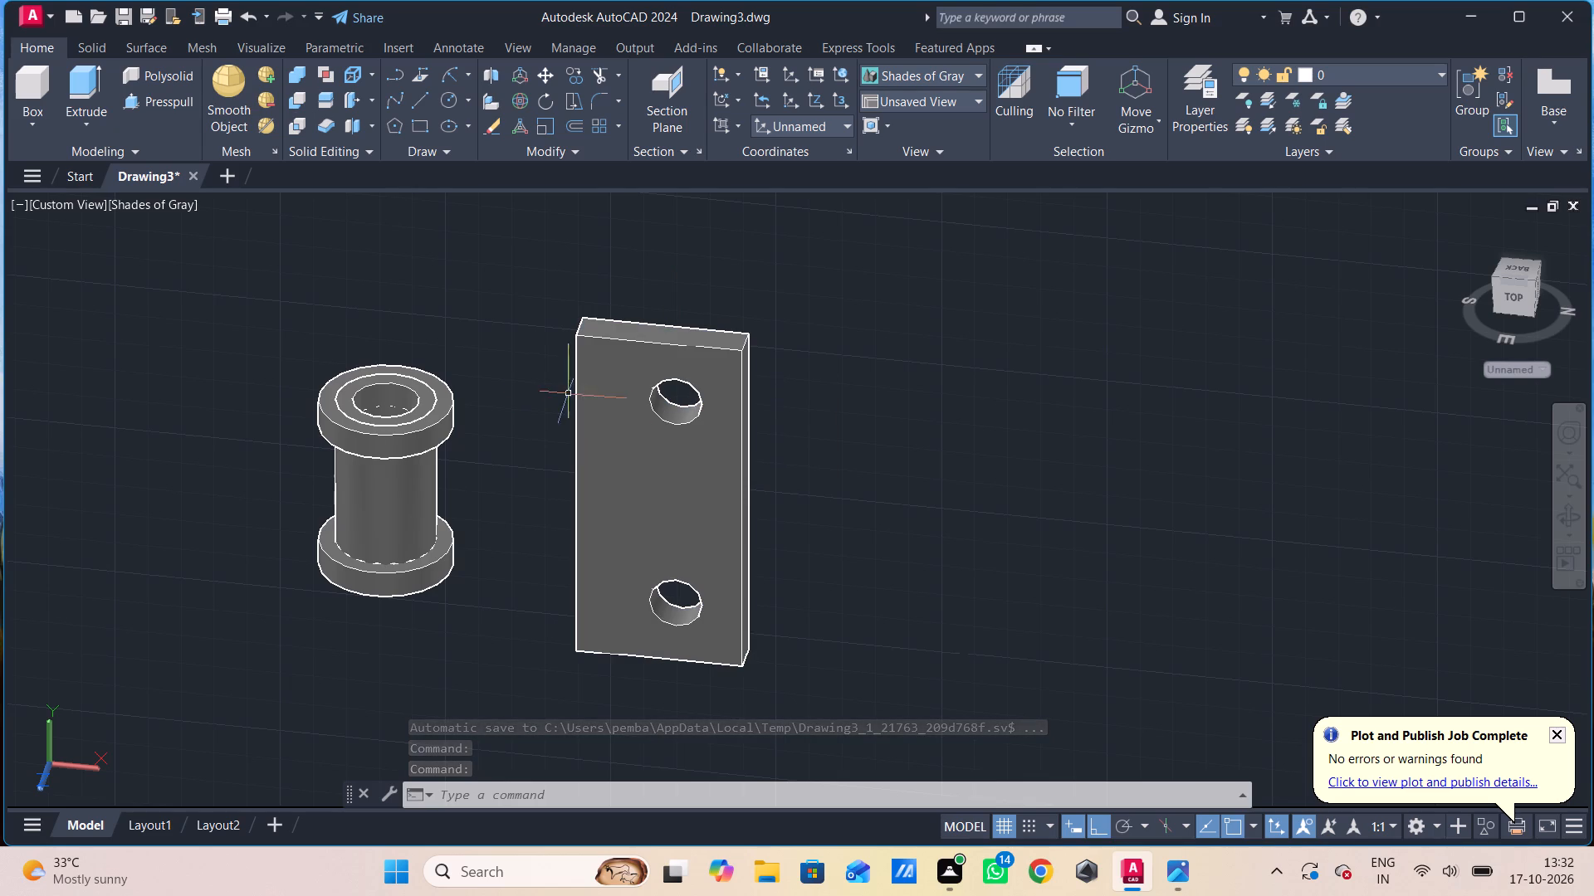
pyautogui.click(663, 533)
pyautogui.press('3')
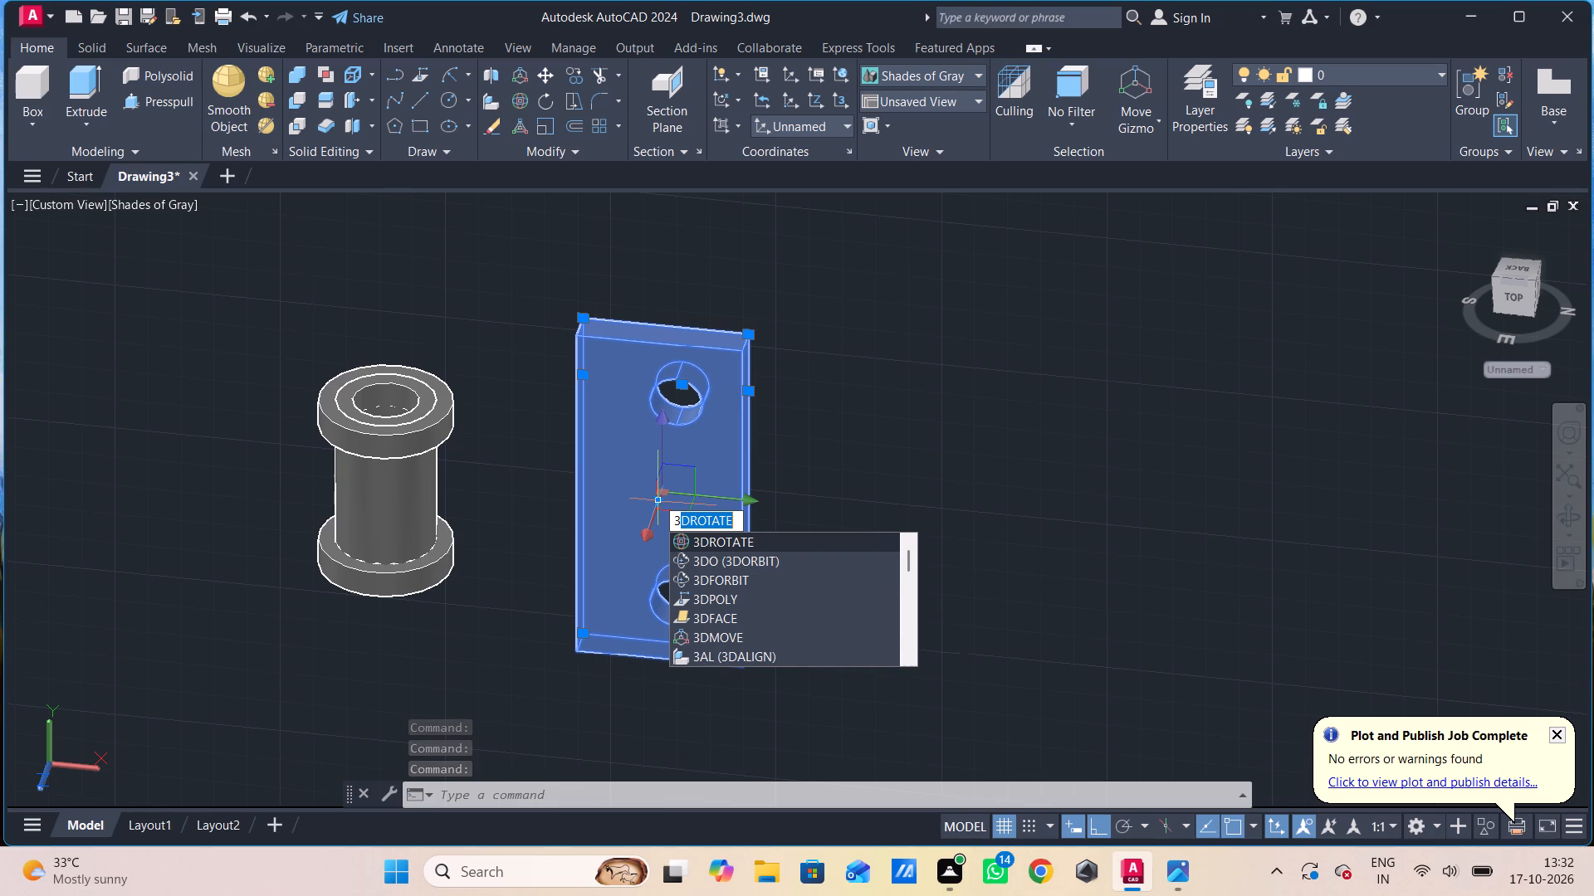
pyautogui.click(736, 541)
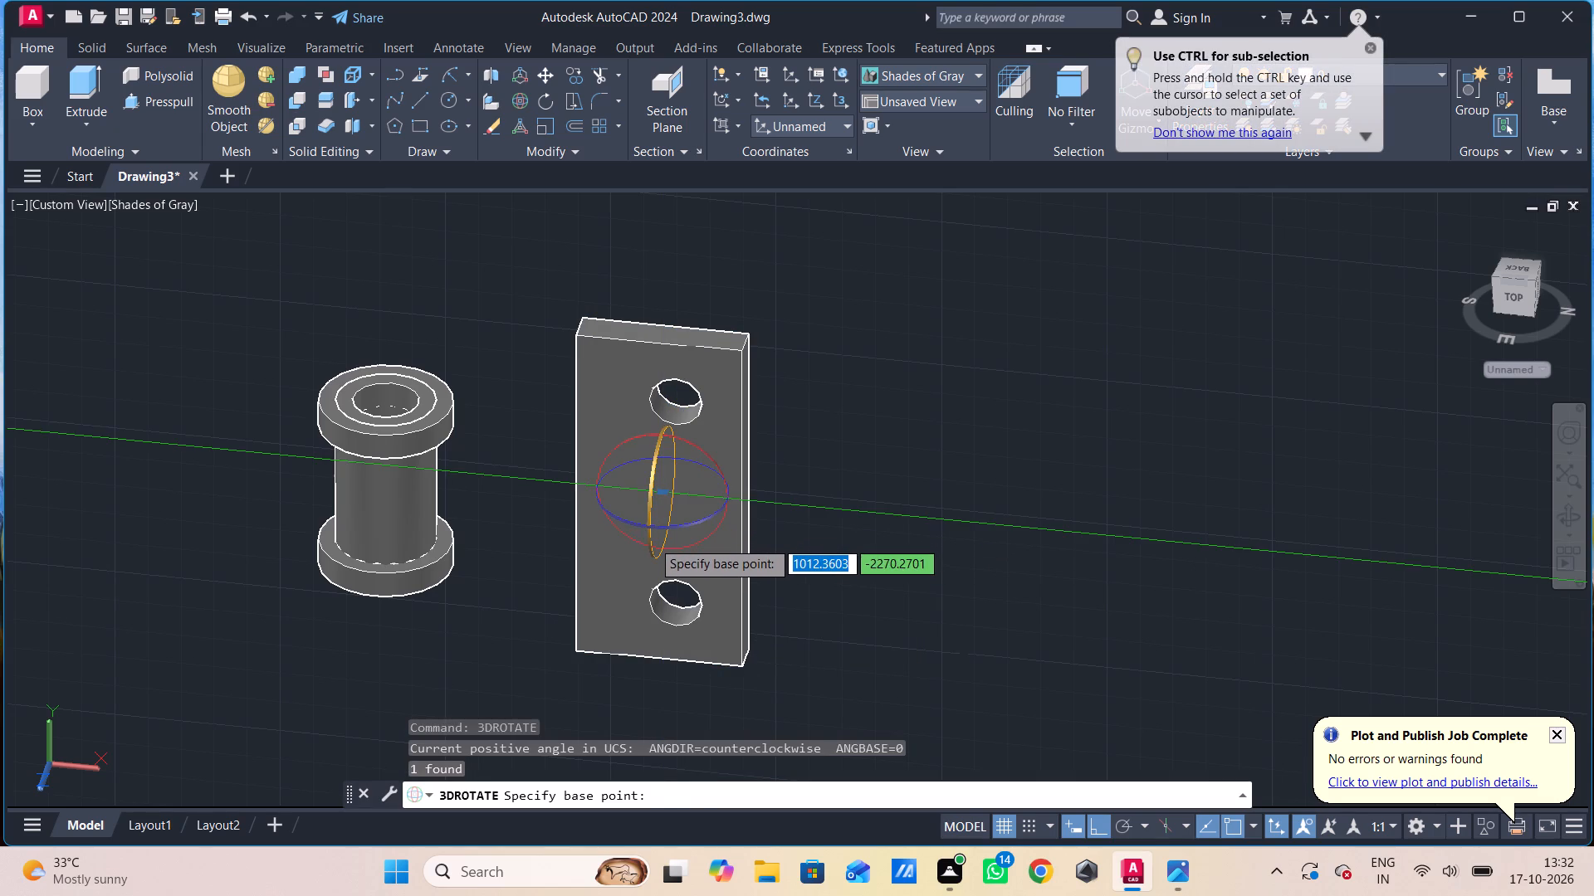
pyautogui.click(652, 540)
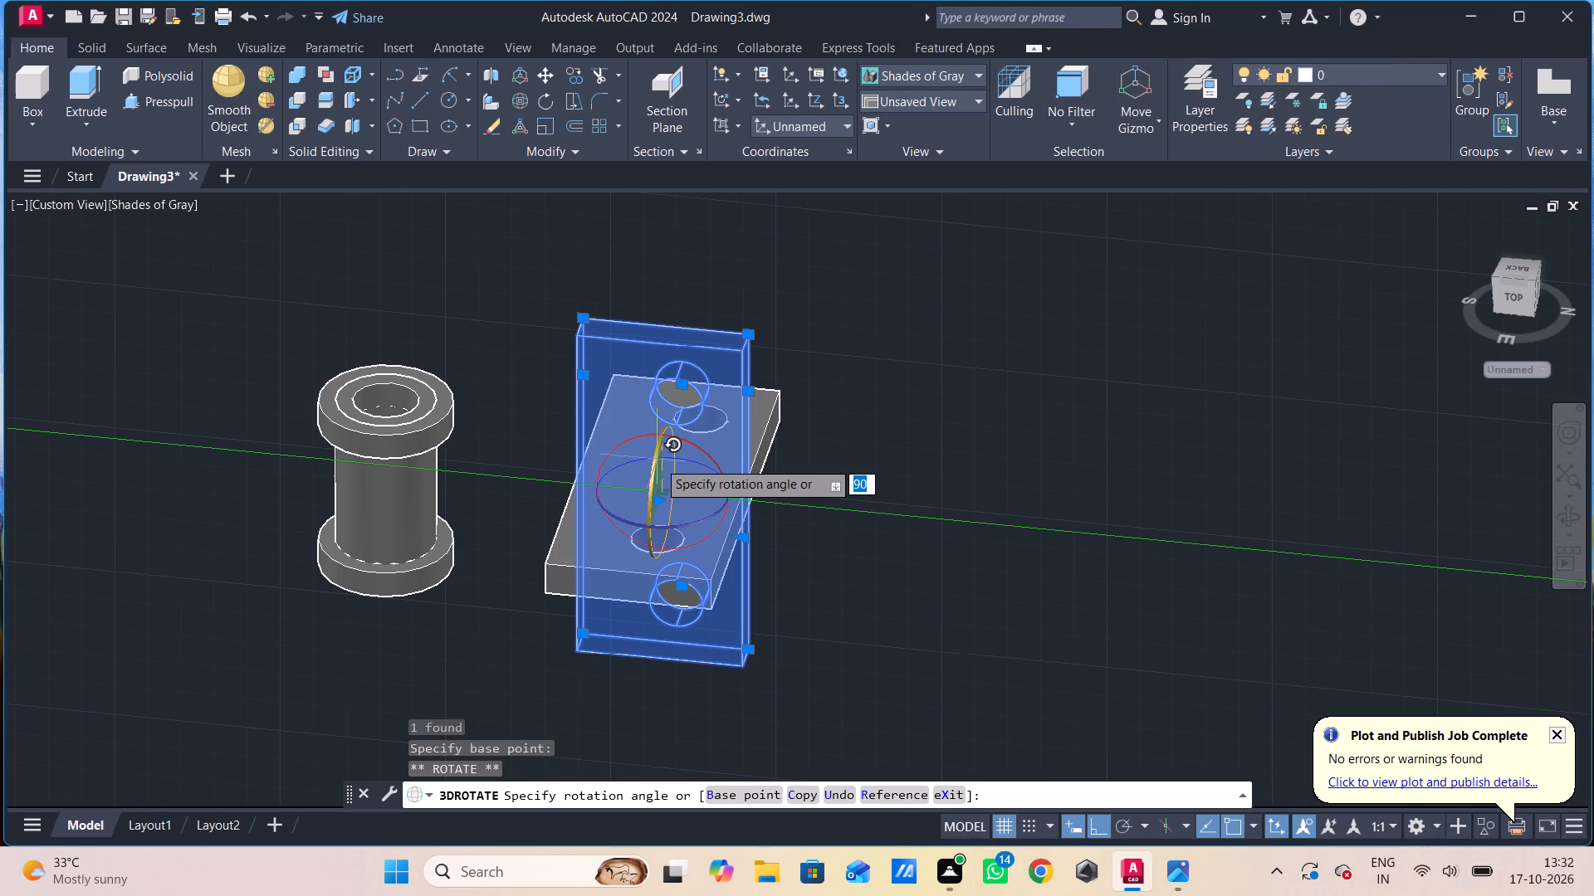
pyautogui.click(658, 460)
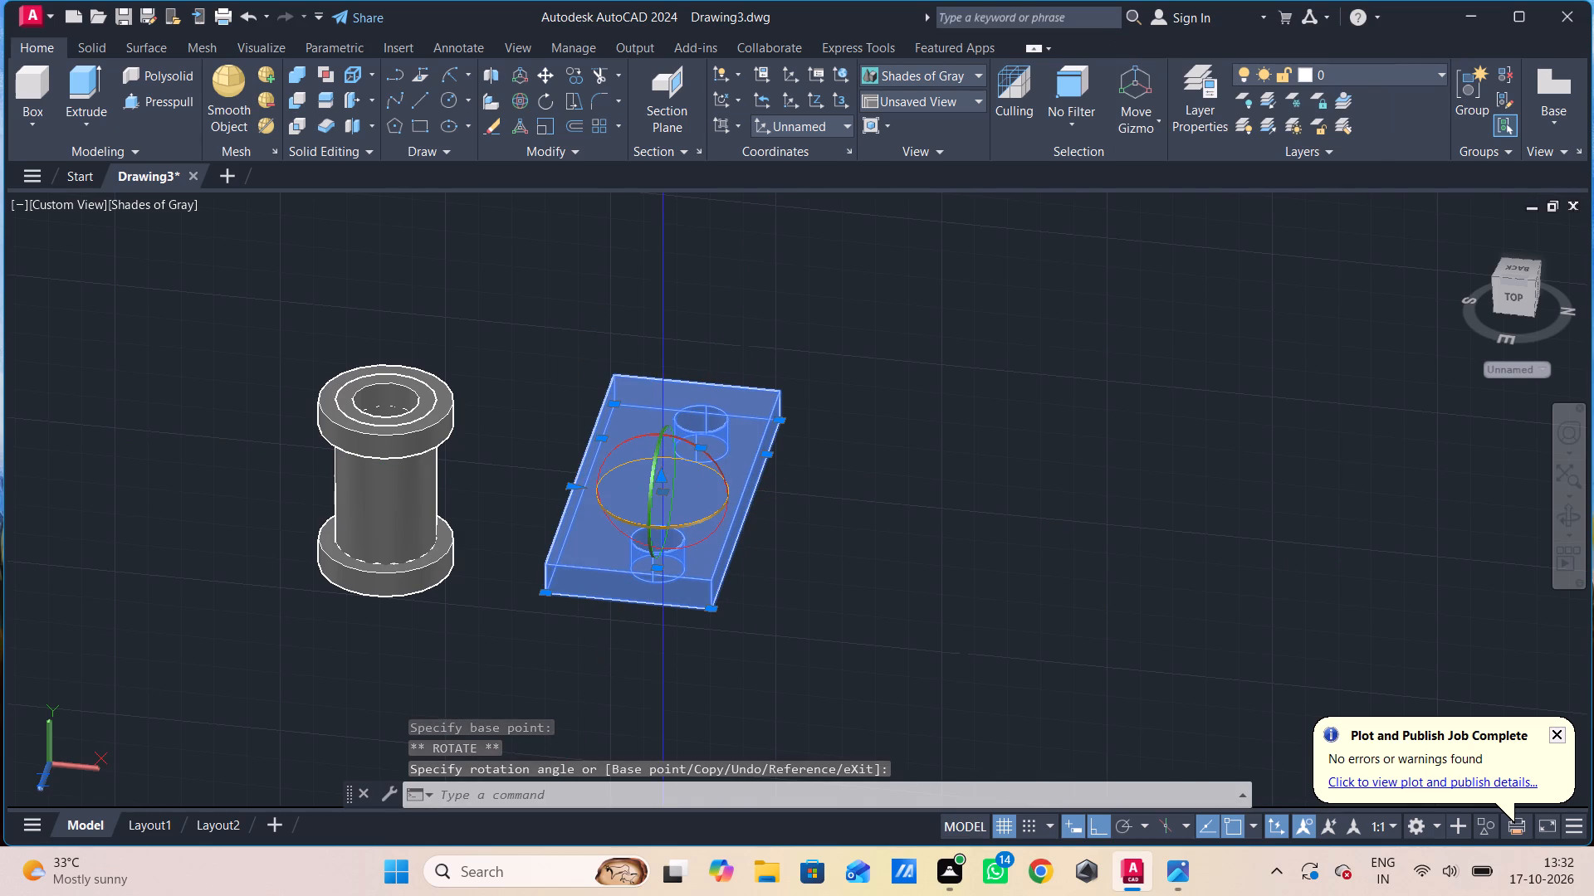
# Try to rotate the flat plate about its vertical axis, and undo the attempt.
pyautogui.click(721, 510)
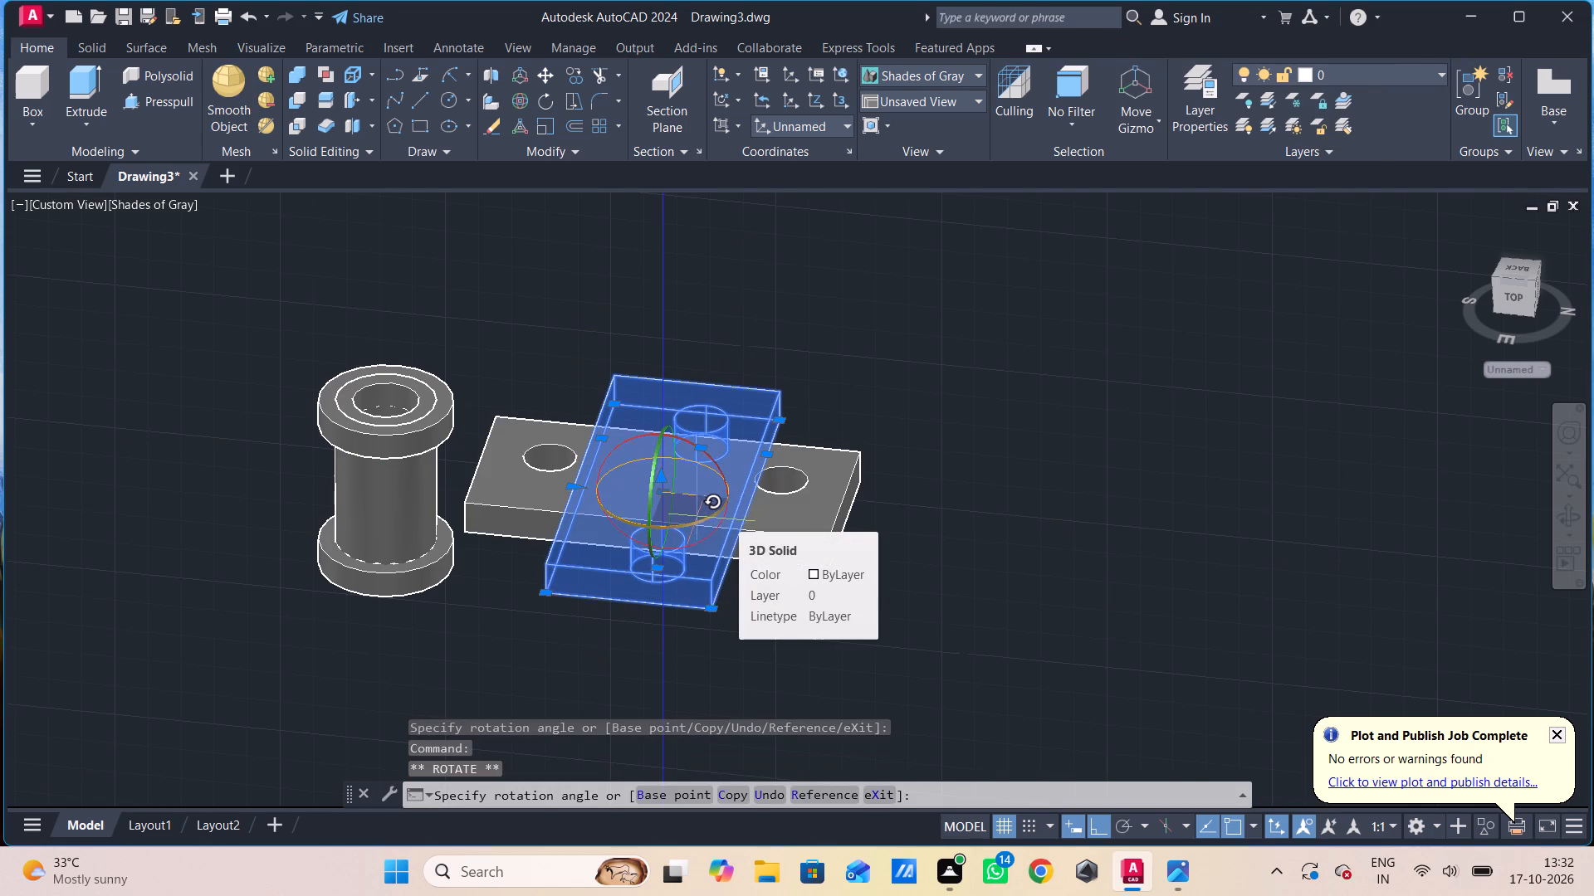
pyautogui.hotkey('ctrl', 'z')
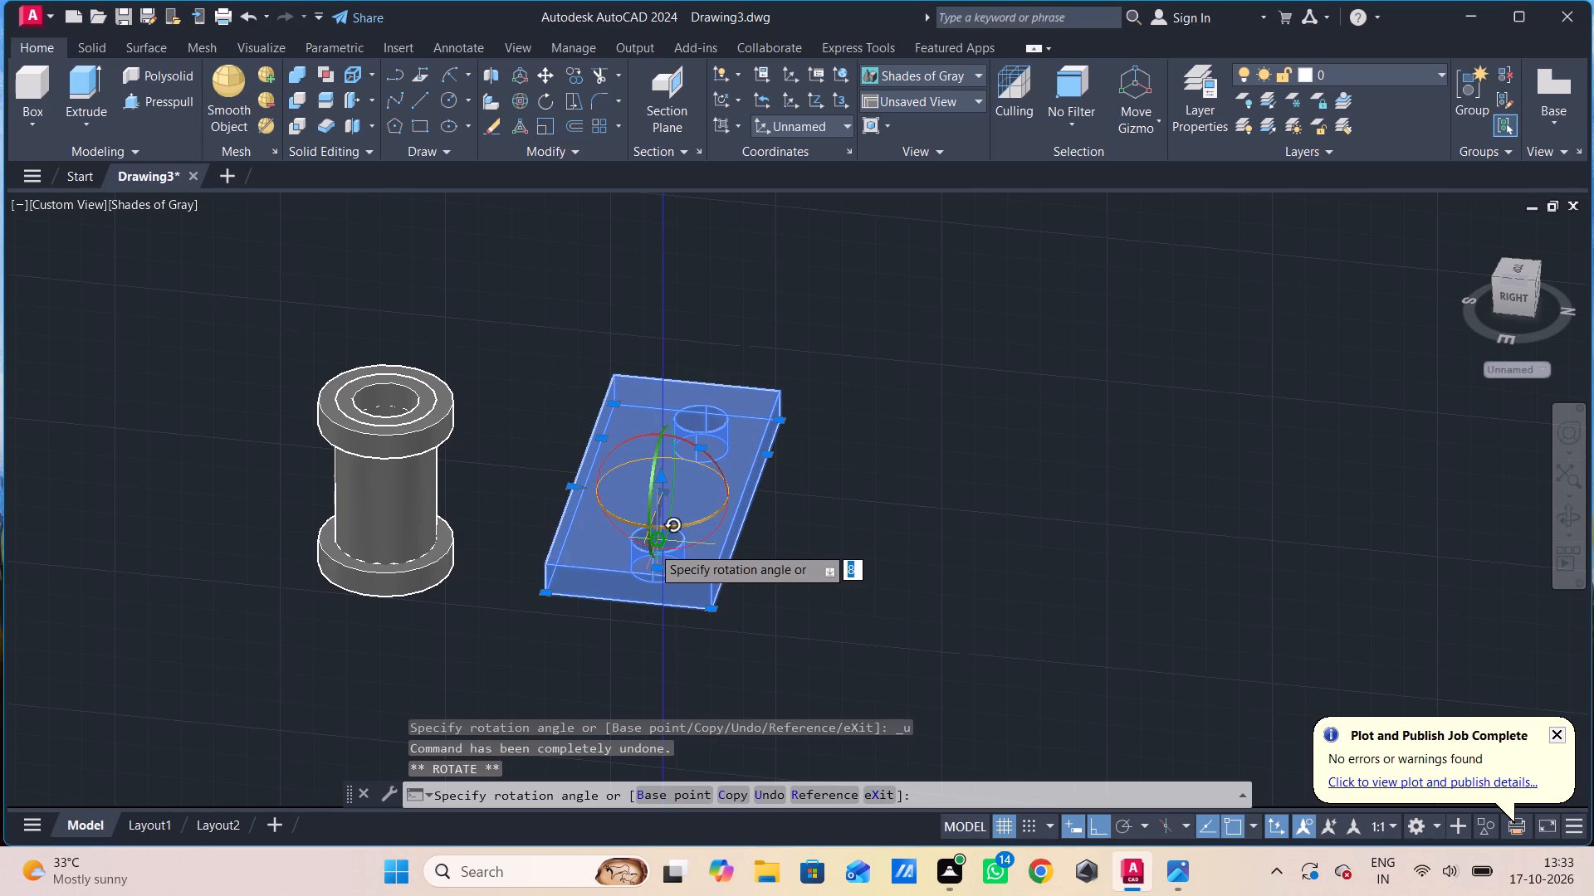
# Rotate the flat plate 90° about its lengthwise axis so that it stands on its long edge, with the holes horizontal.
pyautogui.press('Escape')
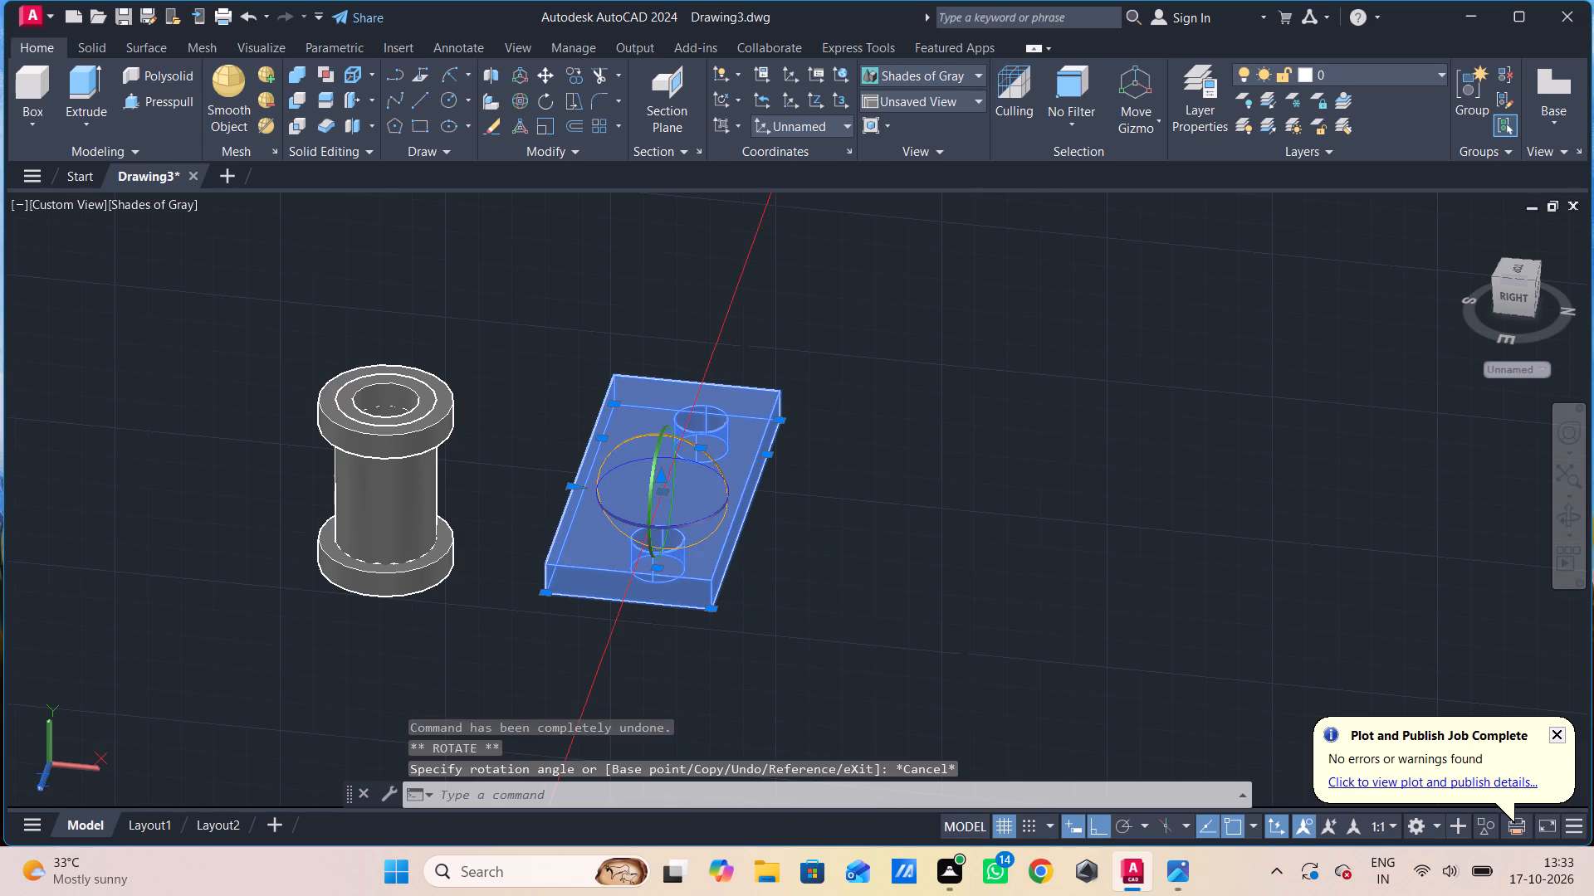
pyautogui.click(721, 519)
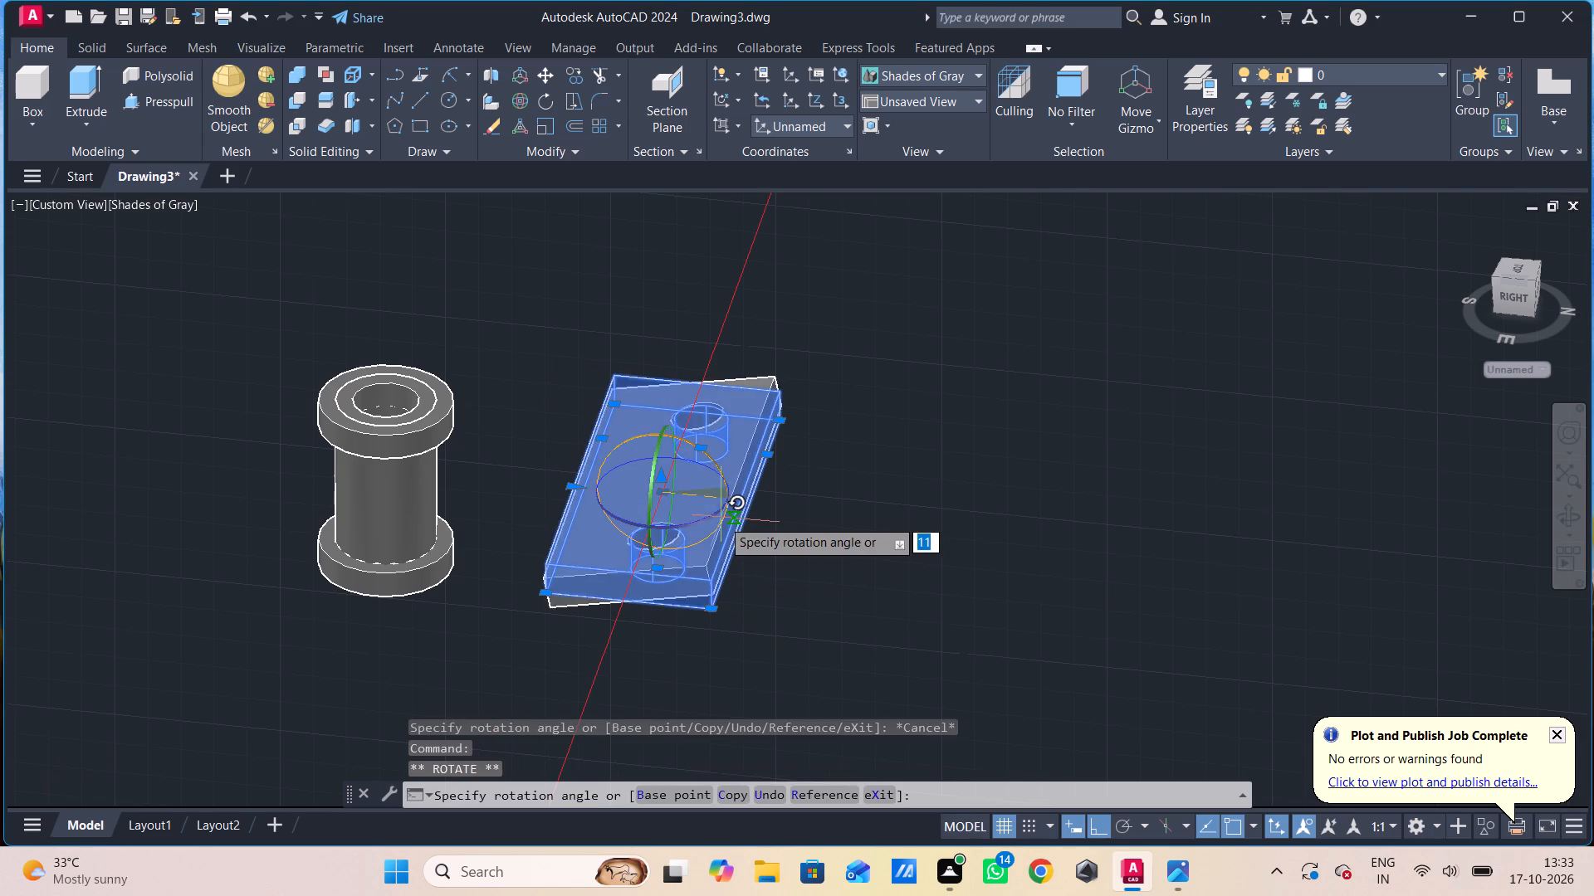
pyautogui.click(686, 466)
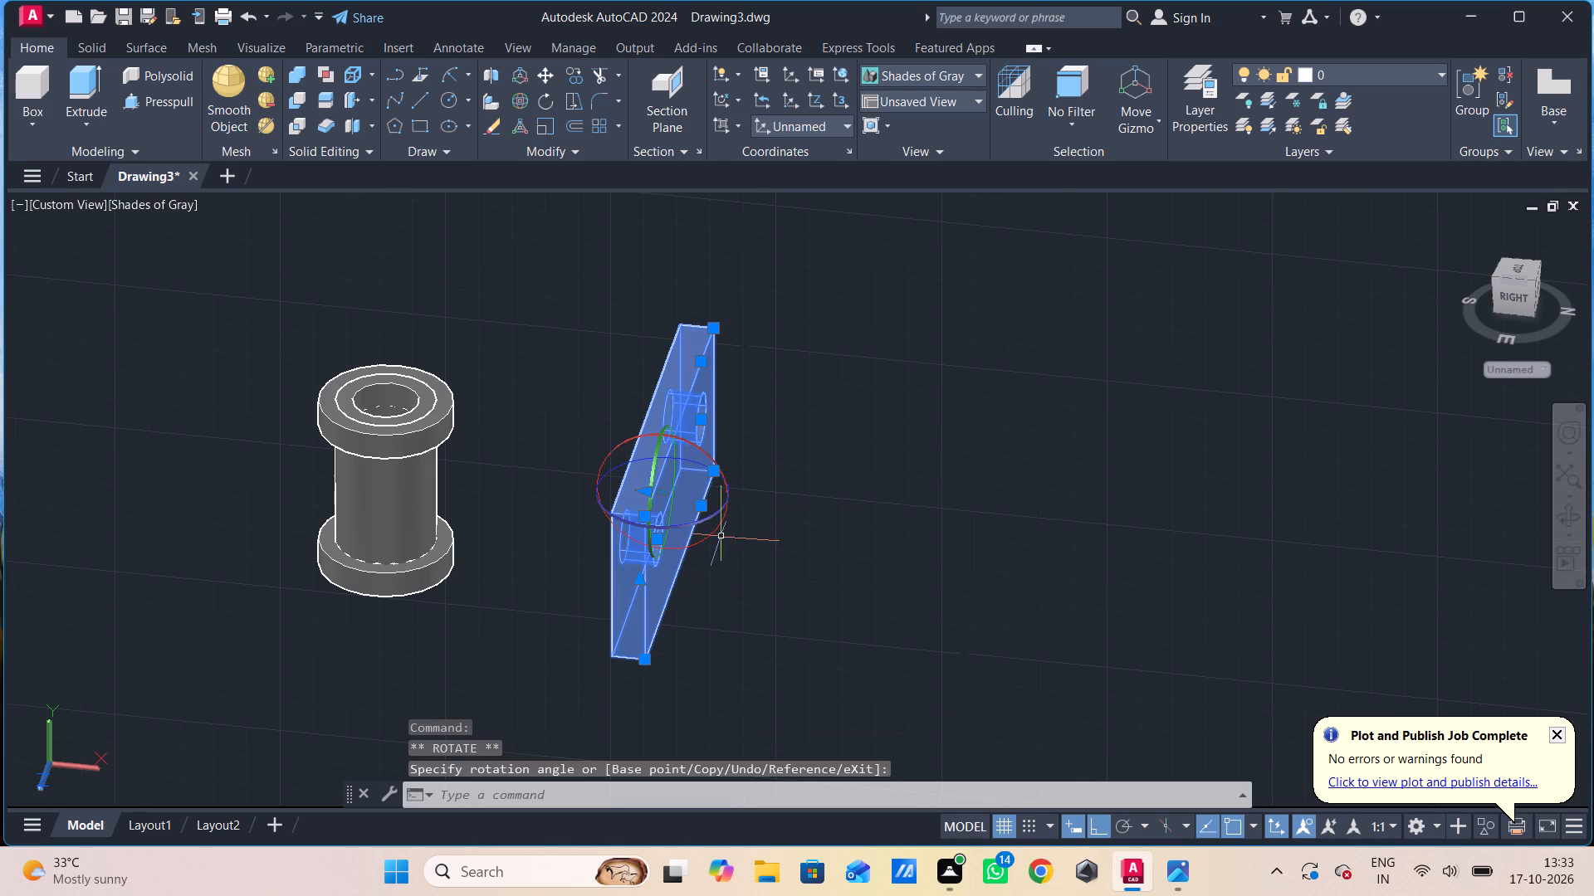
pyautogui.press('Escape')
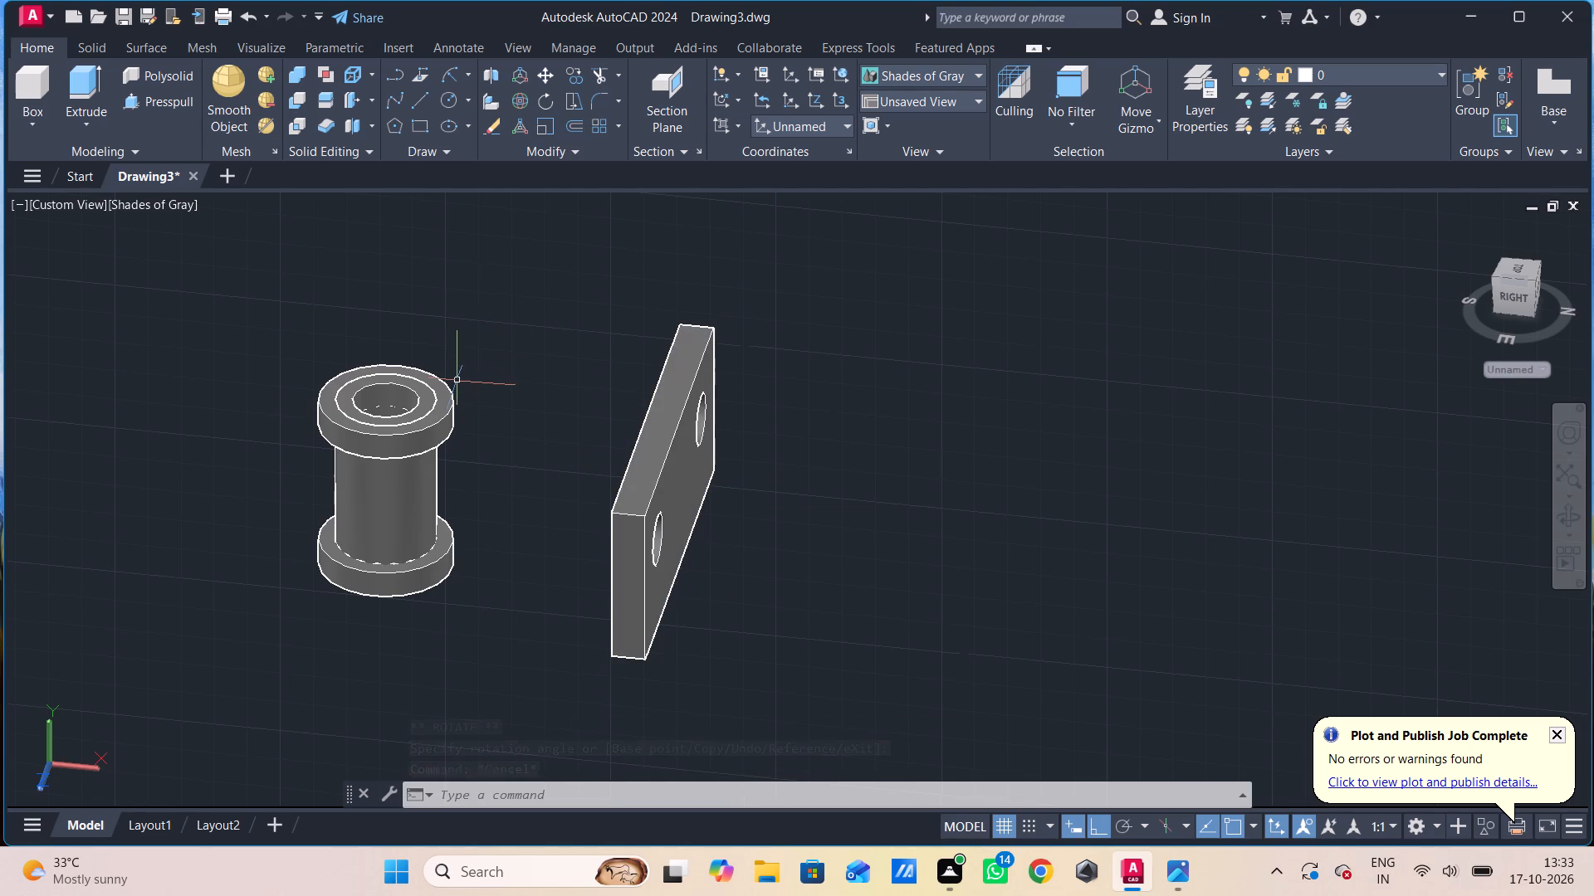
# Draw a guide line 90 long from the centre of the bushing's top face horizontally toward the plate.
pyautogui.press('l')
pyautogui.press('Return')
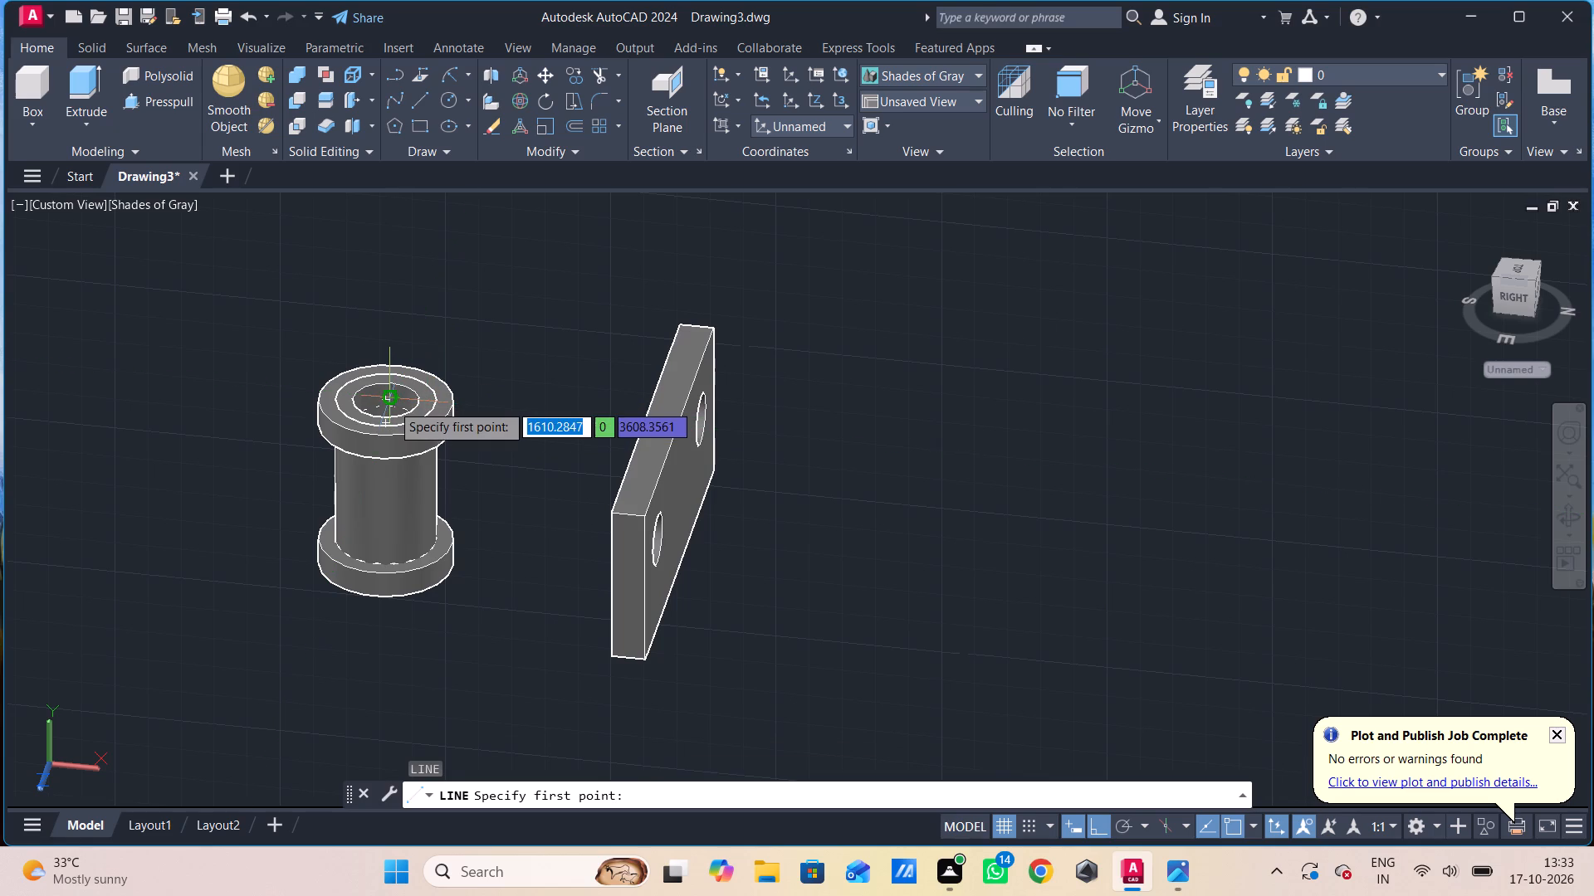
pyautogui.scroll(3, 389, 397)
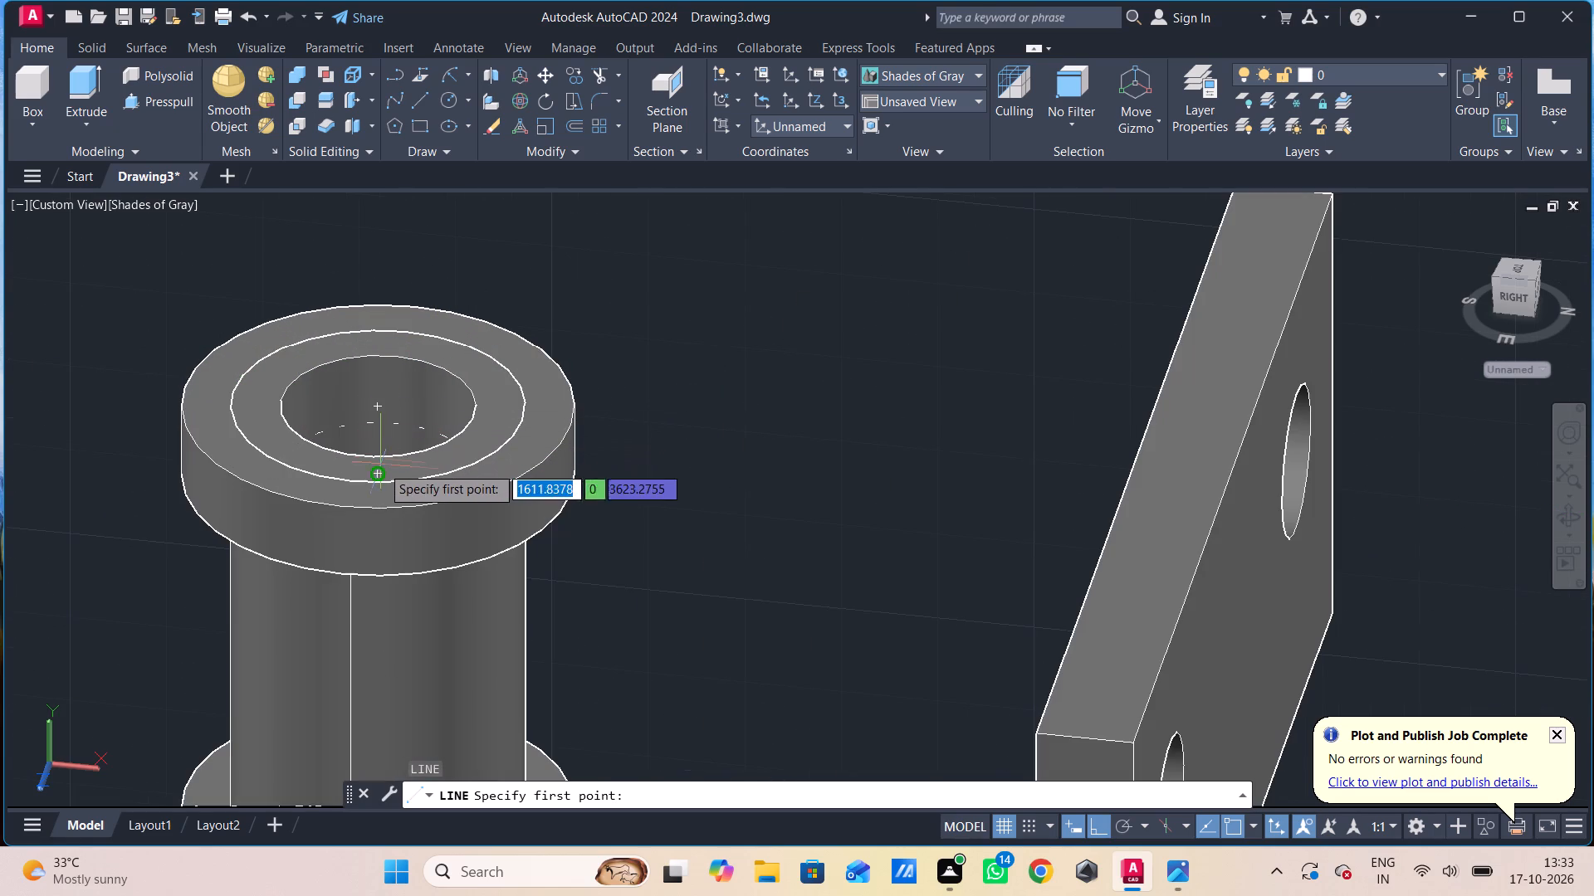
pyautogui.click(383, 409)
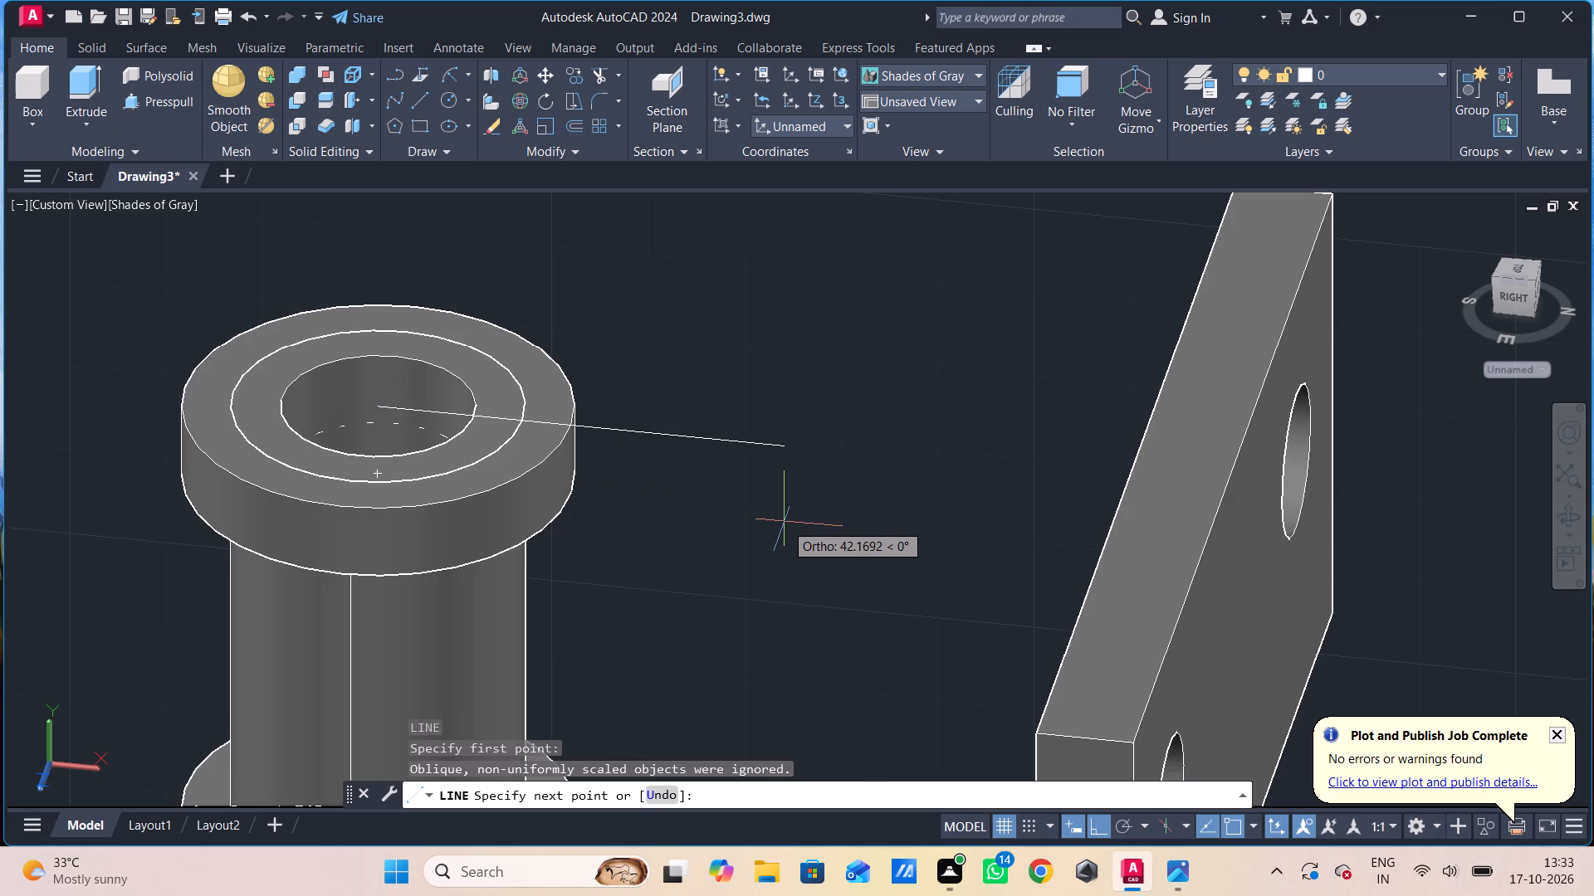
pyautogui.write('90')
pyautogui.press('Return')
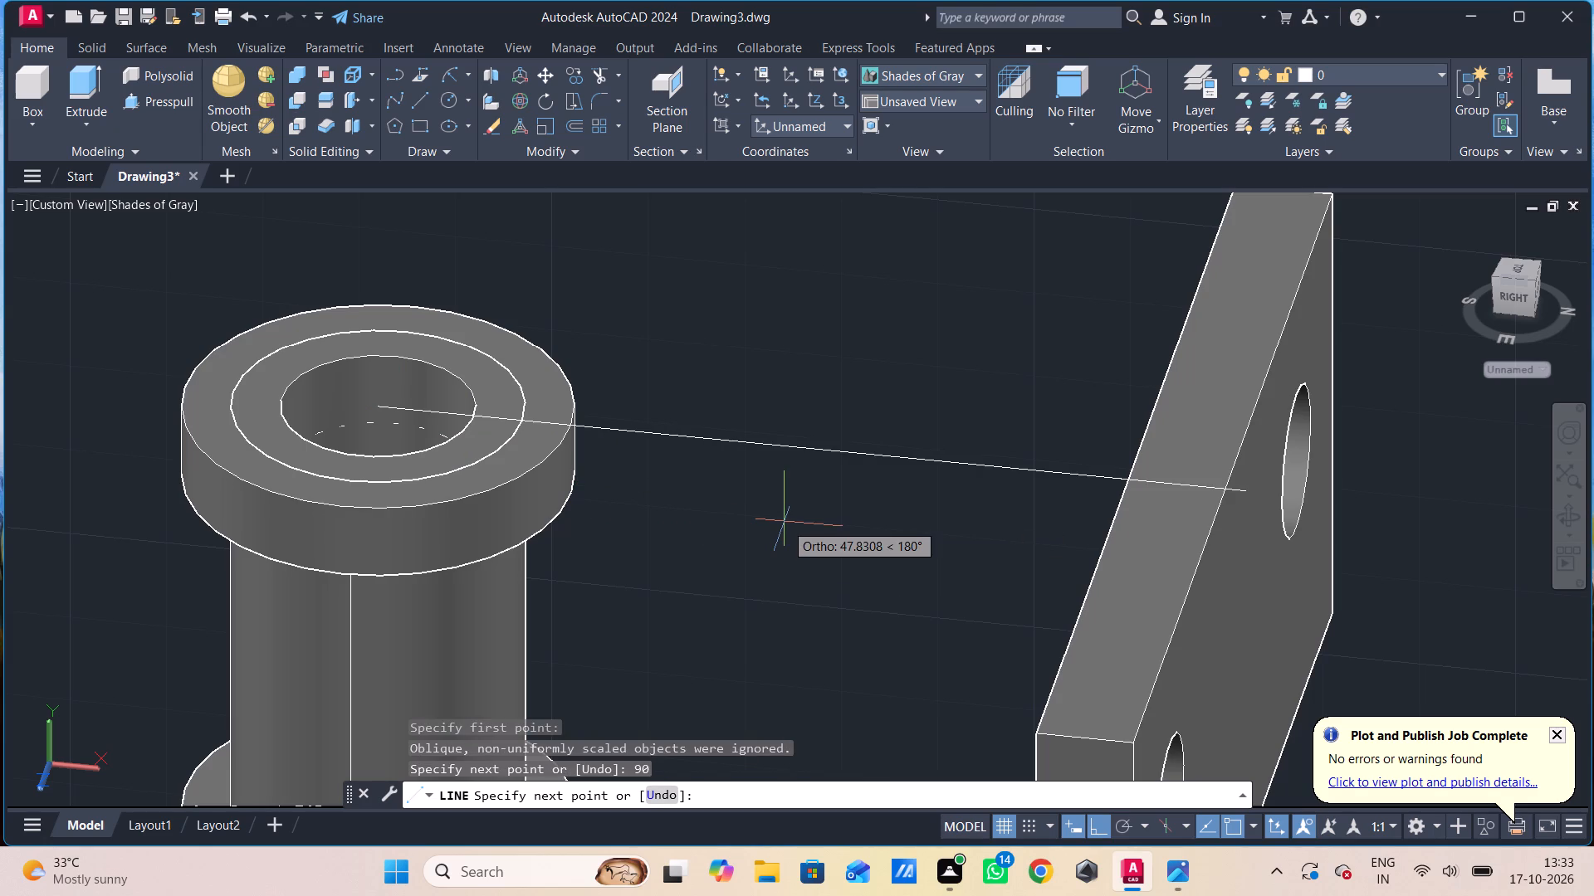
pyautogui.click(1093, 584)
pyautogui.hotkey('ctrl', 'z')
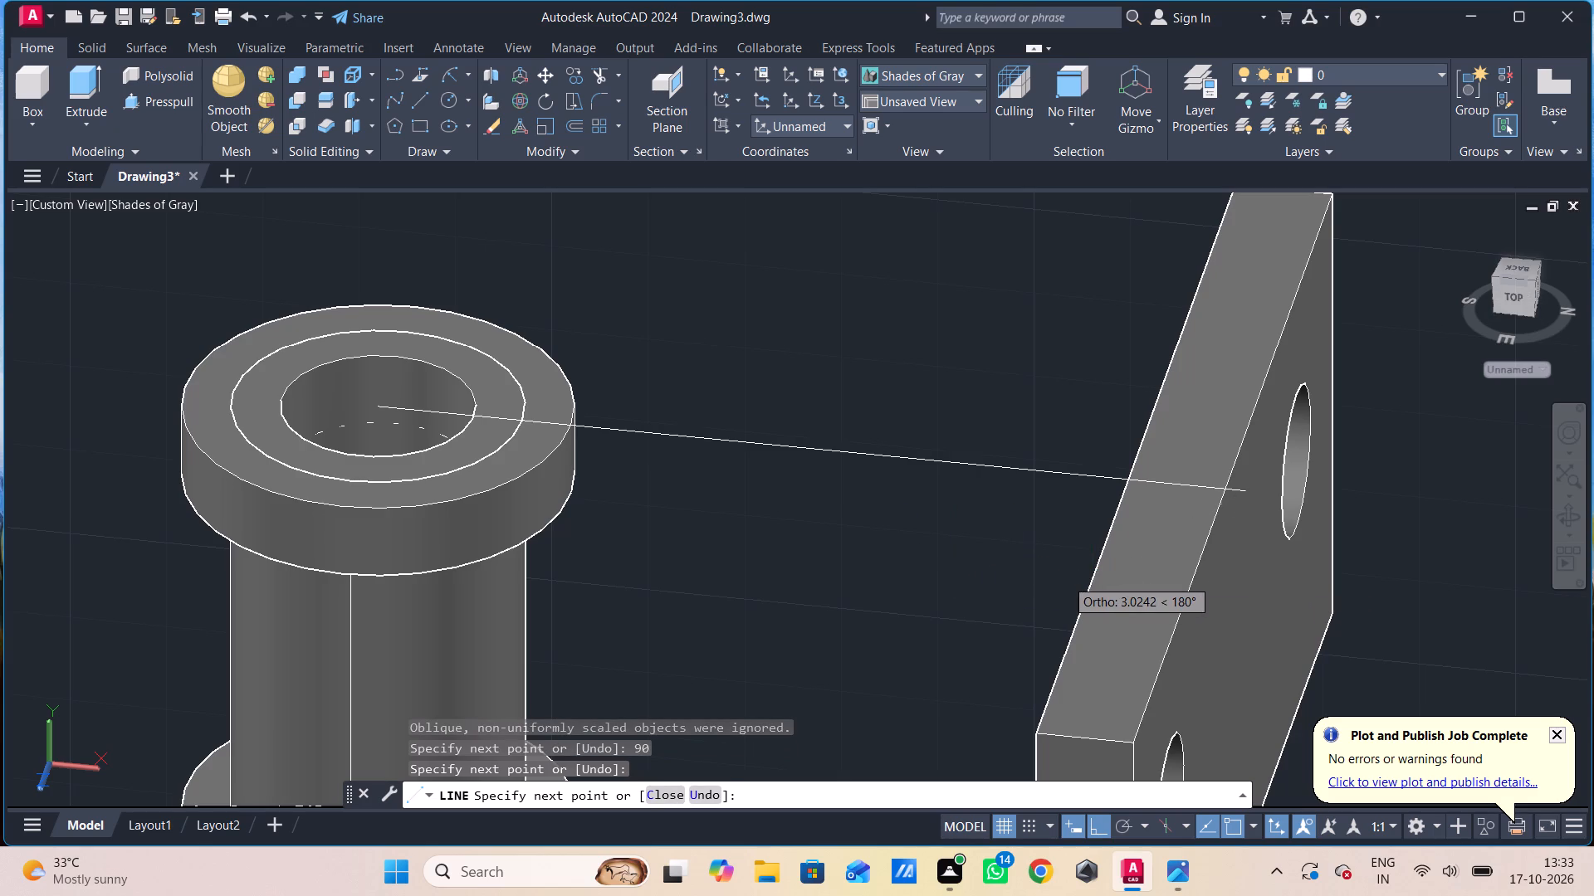
pyautogui.press('Escape')
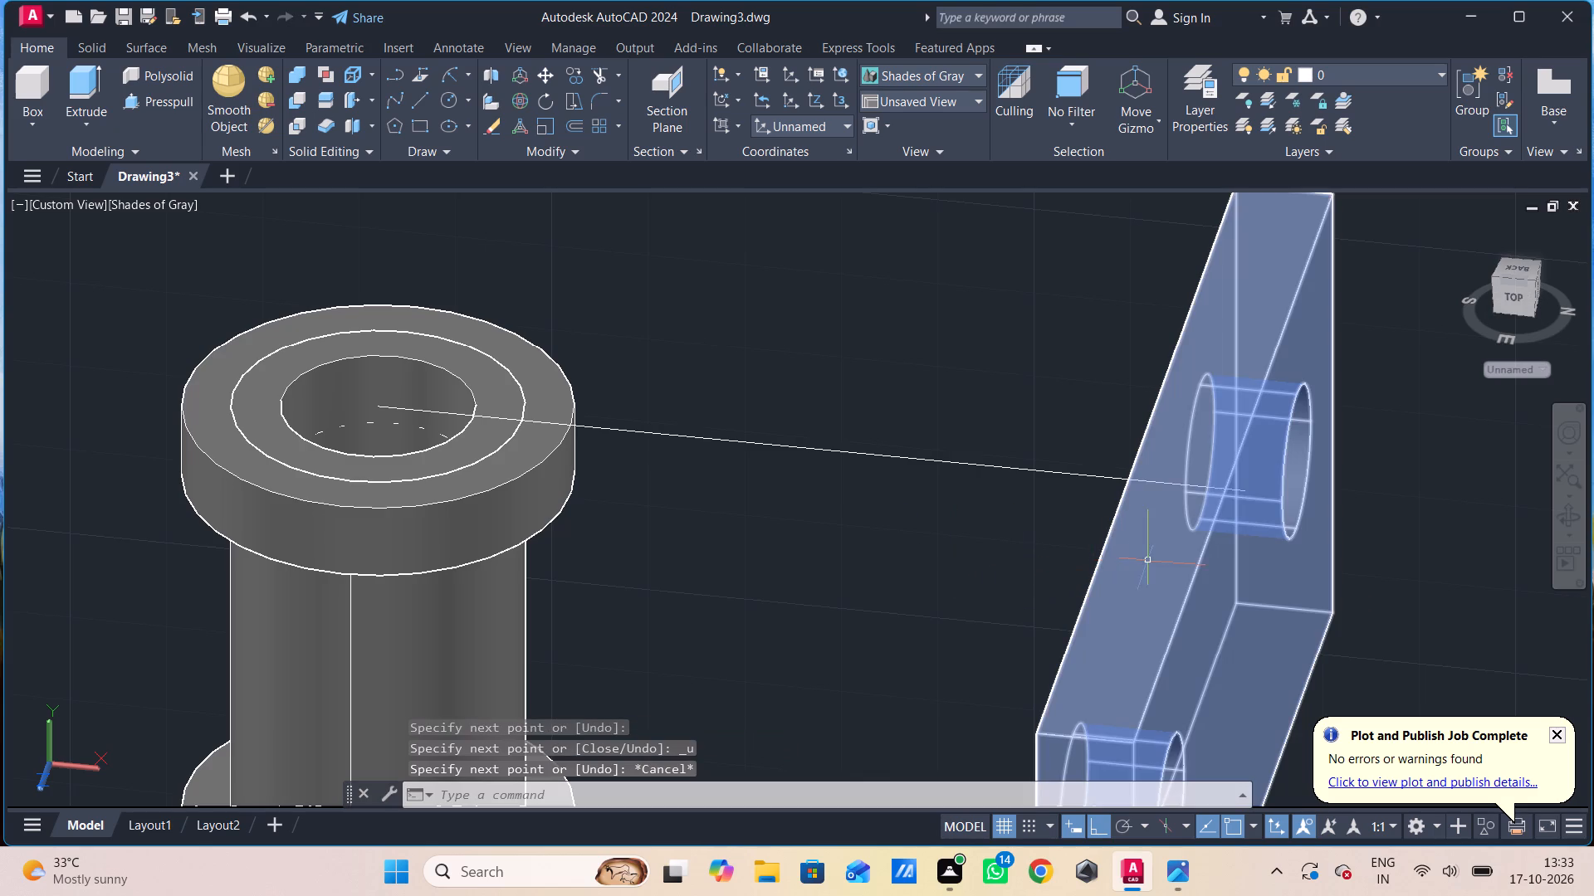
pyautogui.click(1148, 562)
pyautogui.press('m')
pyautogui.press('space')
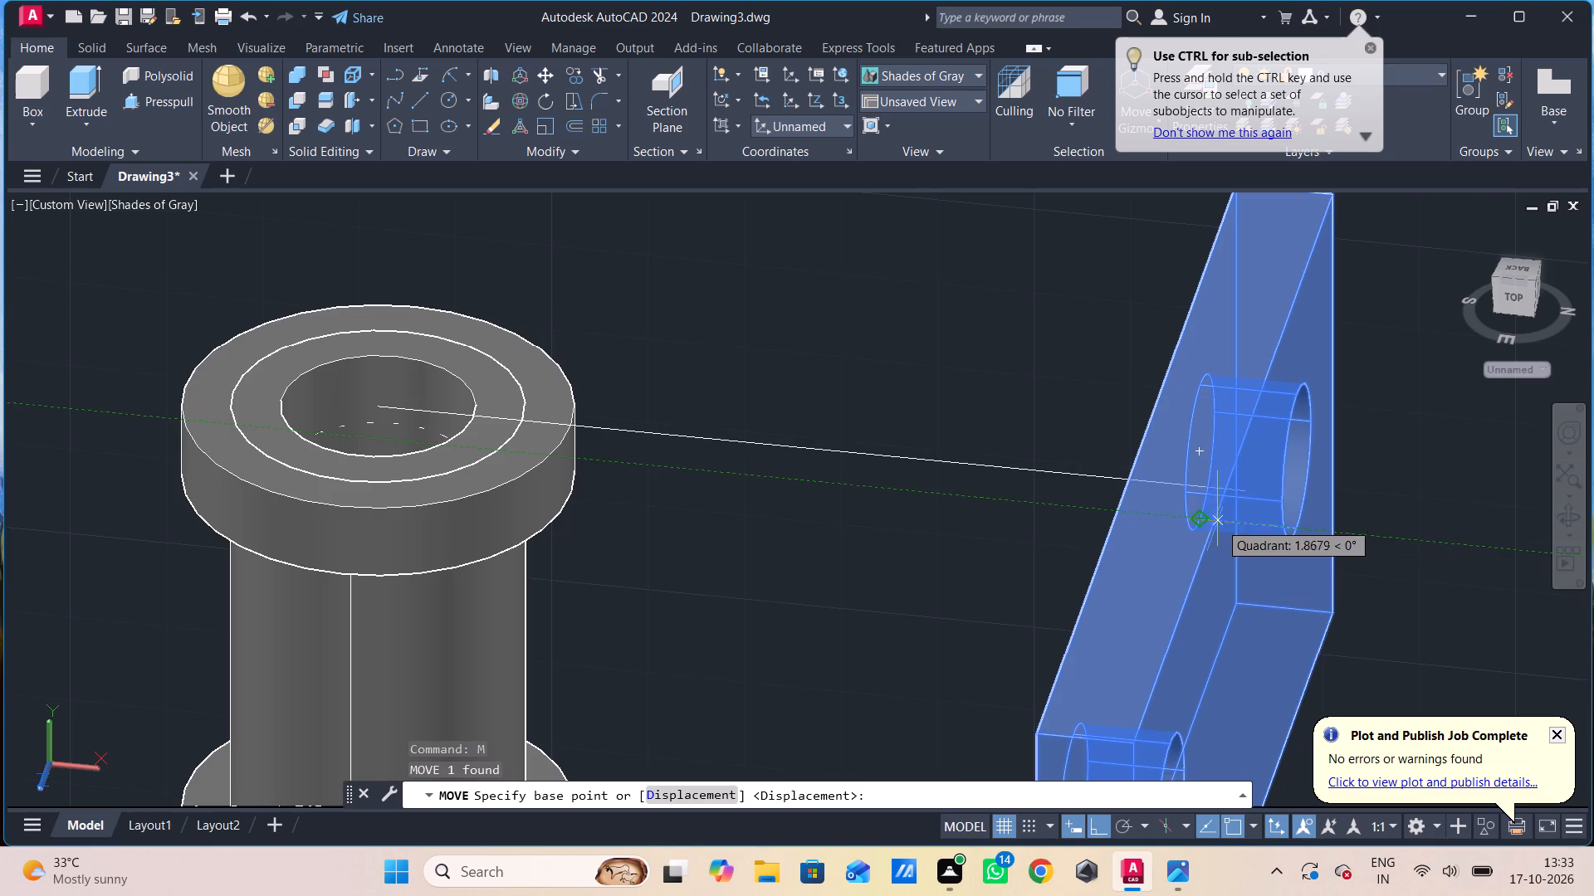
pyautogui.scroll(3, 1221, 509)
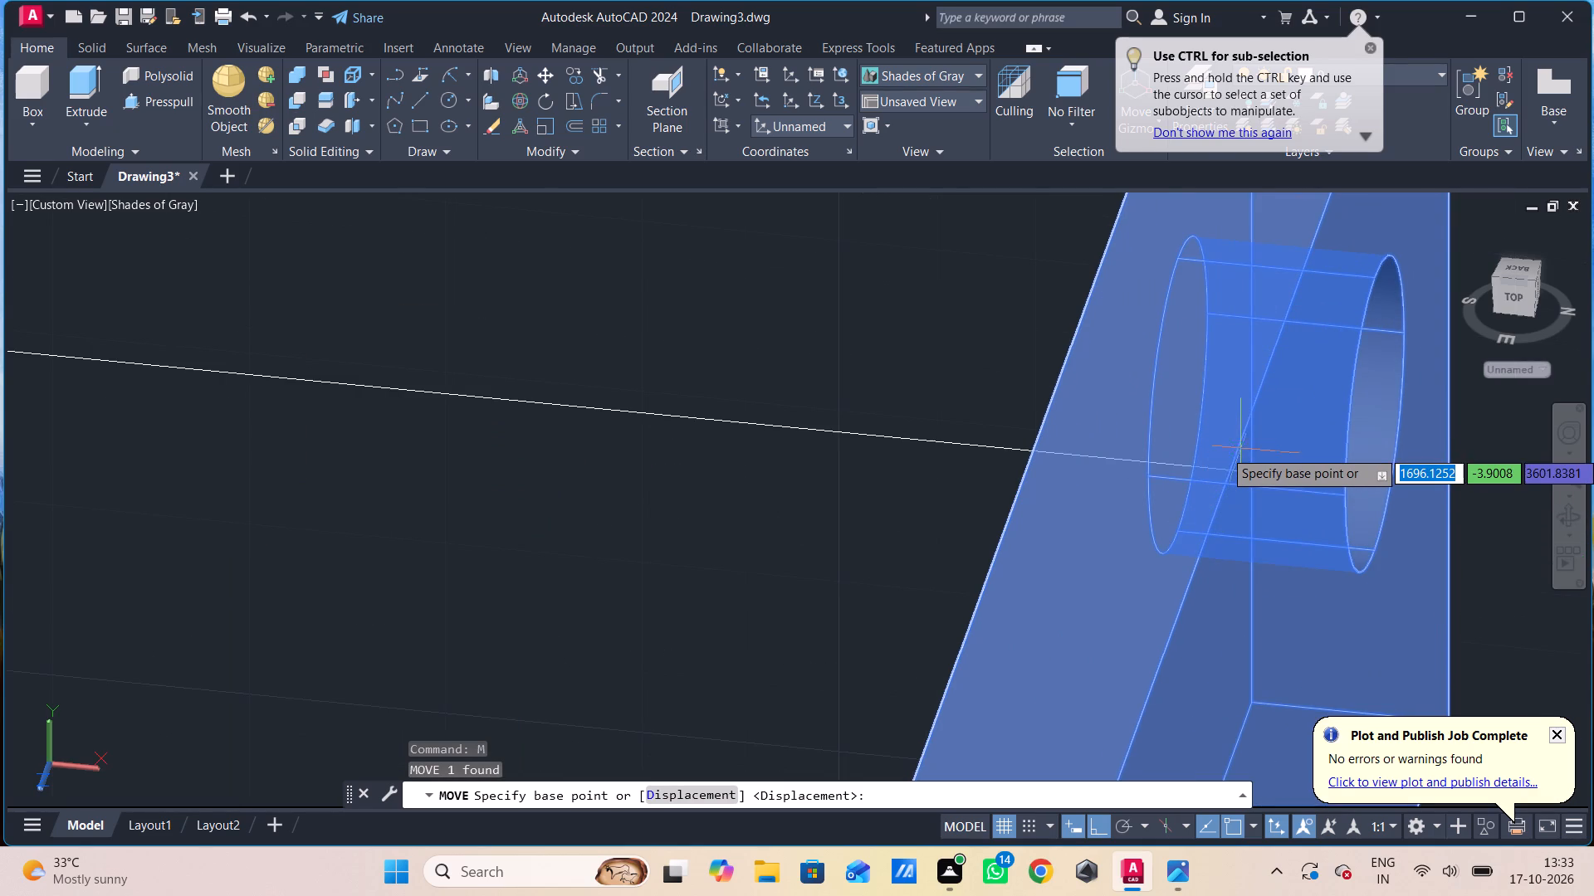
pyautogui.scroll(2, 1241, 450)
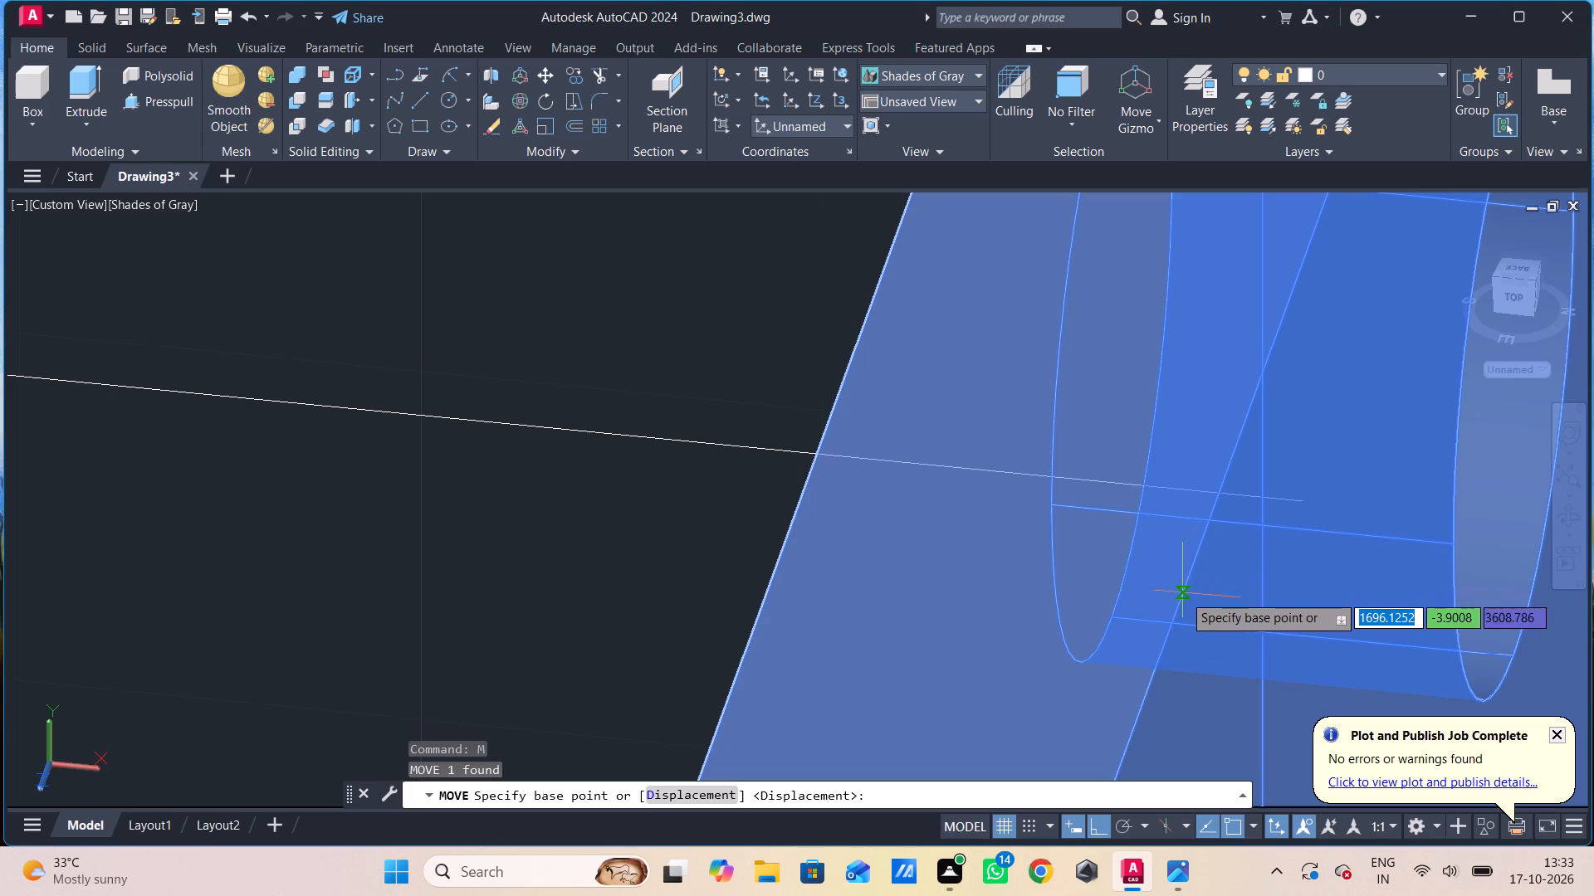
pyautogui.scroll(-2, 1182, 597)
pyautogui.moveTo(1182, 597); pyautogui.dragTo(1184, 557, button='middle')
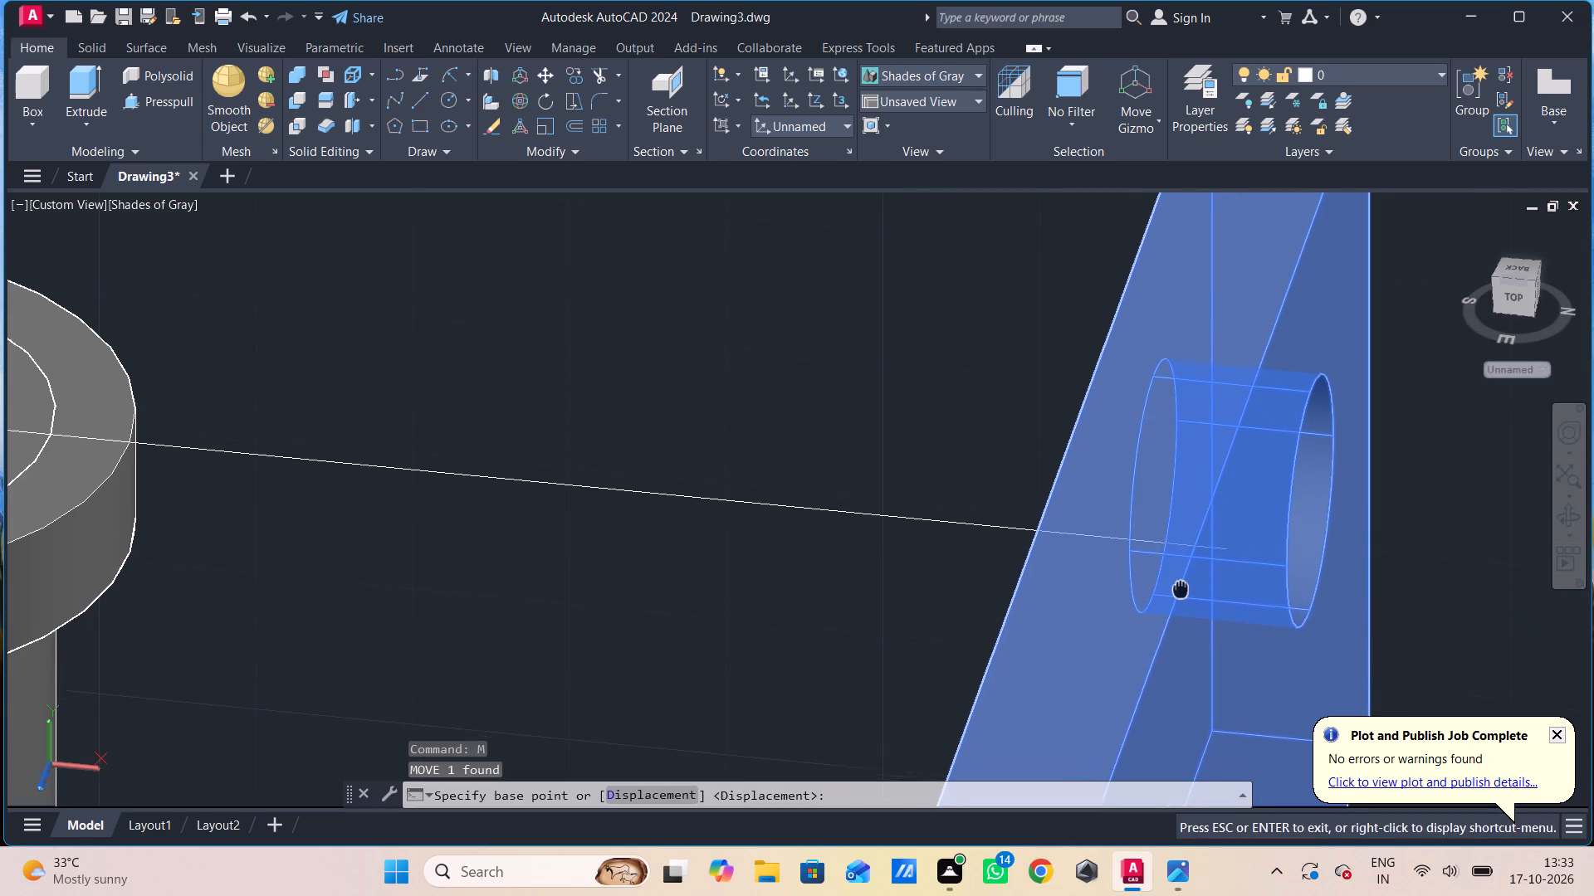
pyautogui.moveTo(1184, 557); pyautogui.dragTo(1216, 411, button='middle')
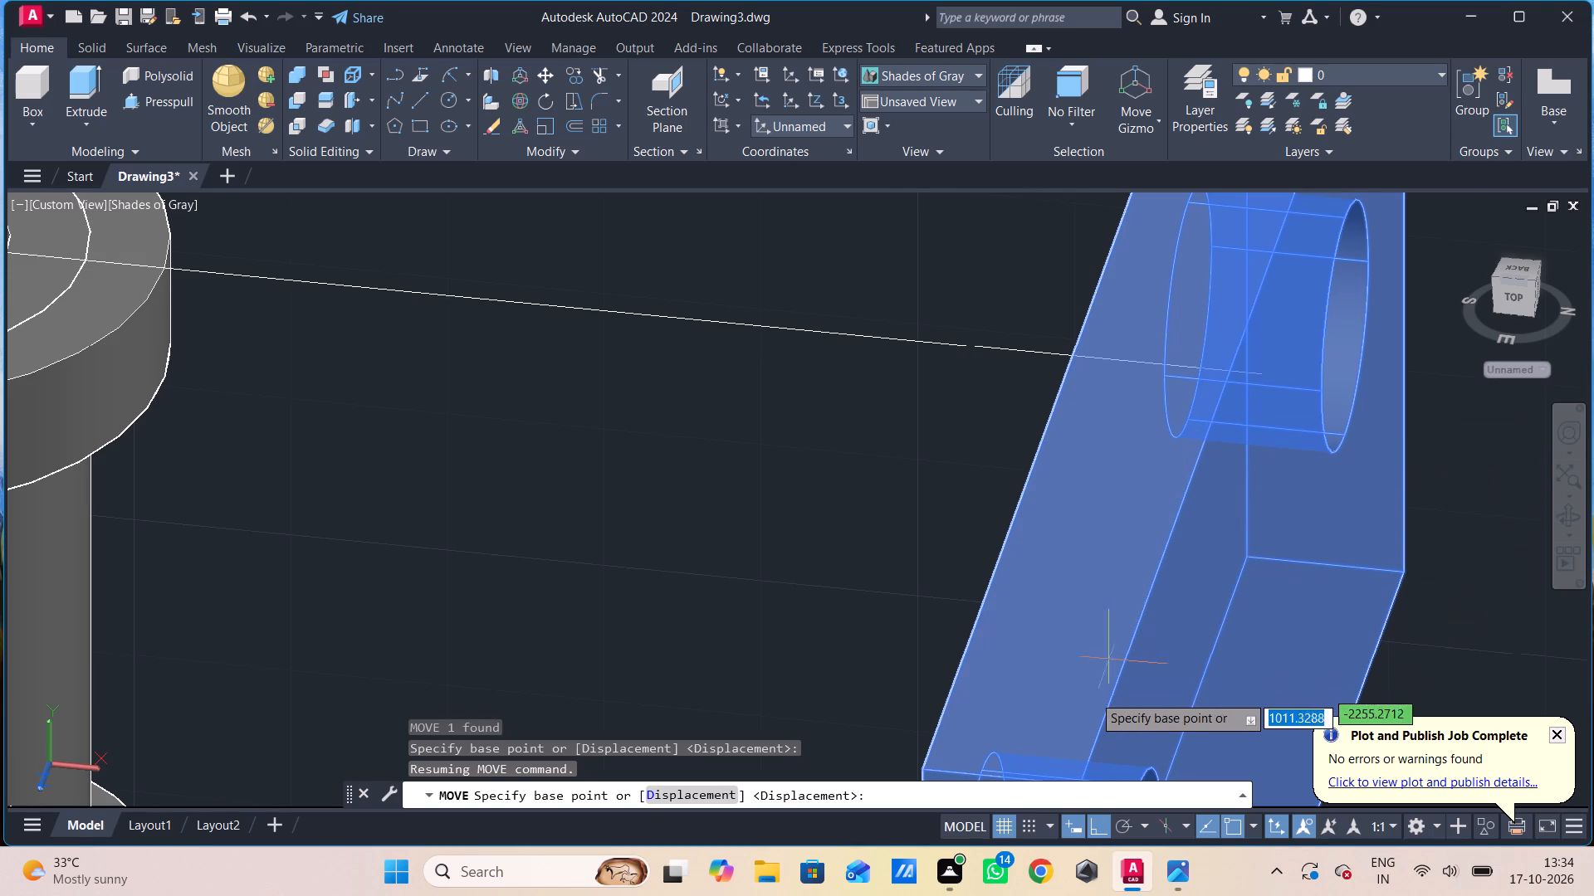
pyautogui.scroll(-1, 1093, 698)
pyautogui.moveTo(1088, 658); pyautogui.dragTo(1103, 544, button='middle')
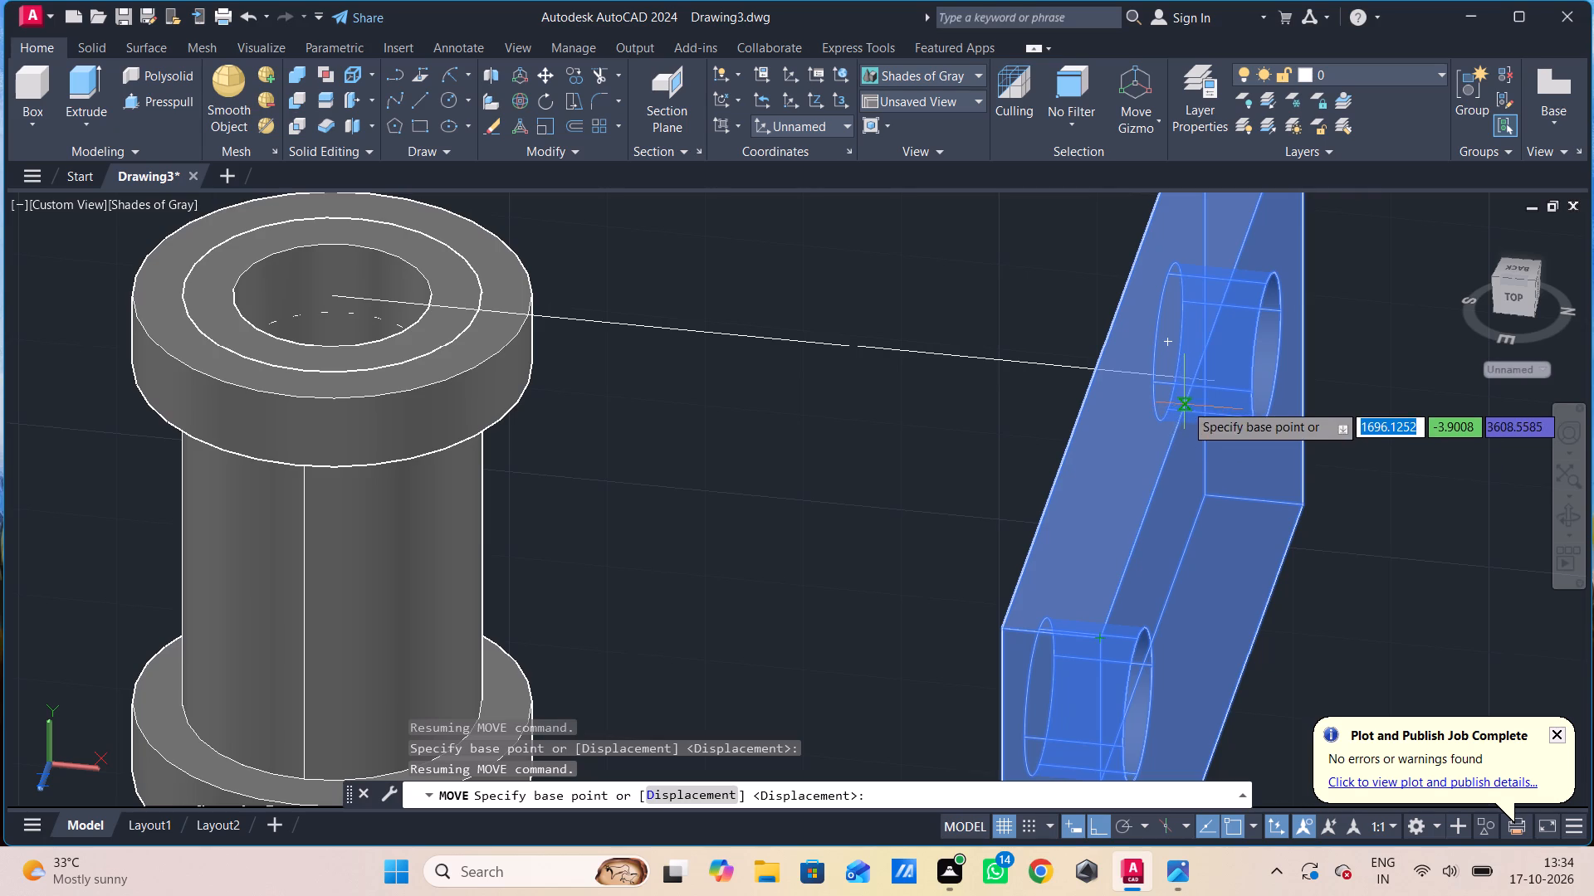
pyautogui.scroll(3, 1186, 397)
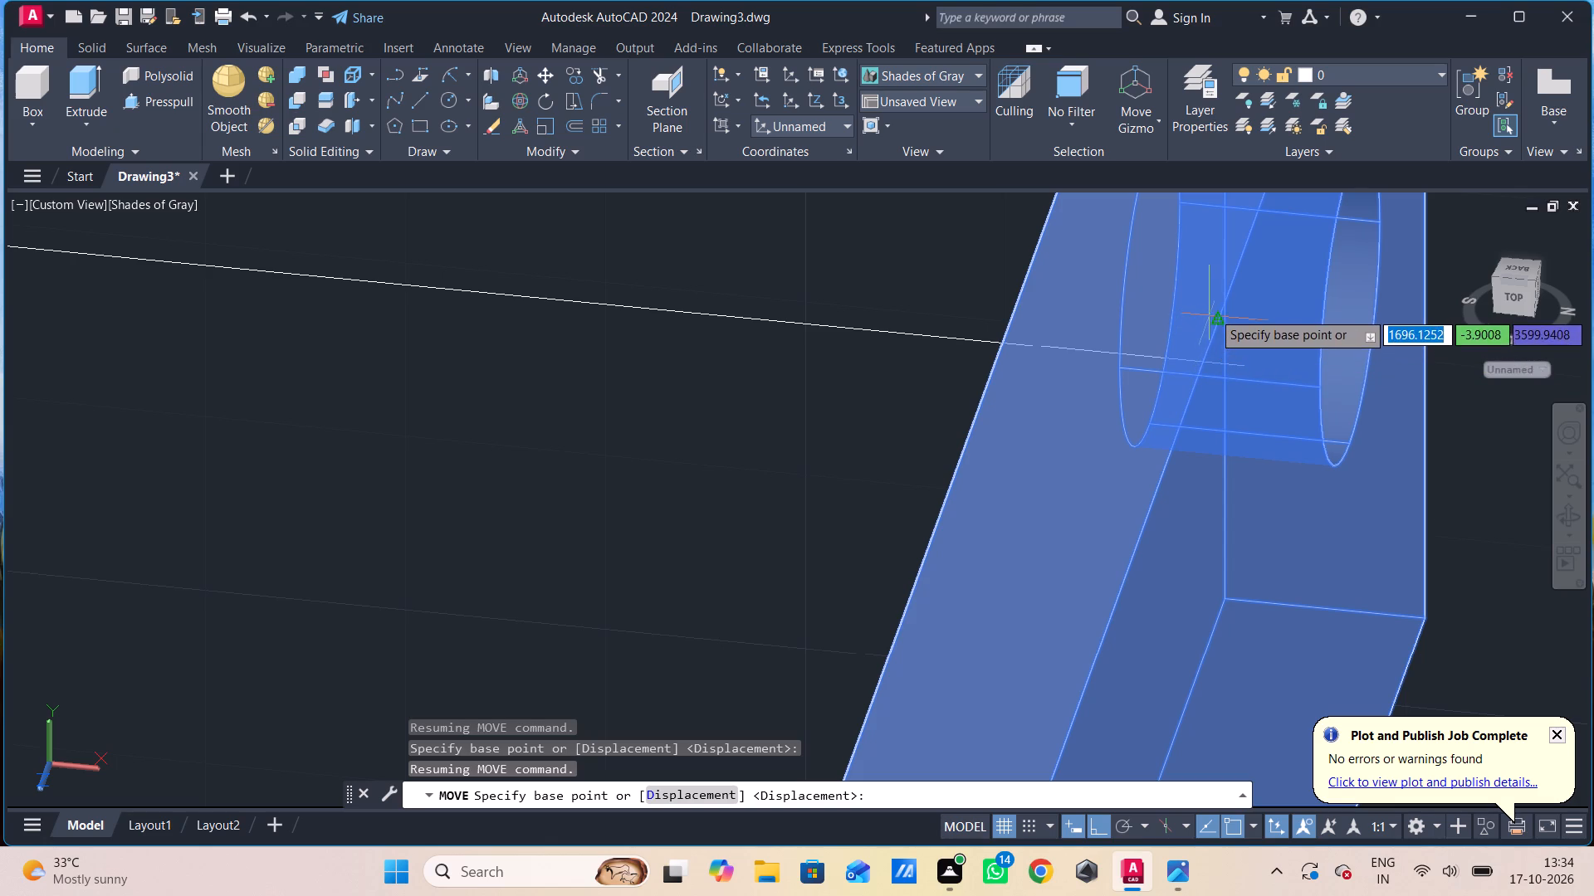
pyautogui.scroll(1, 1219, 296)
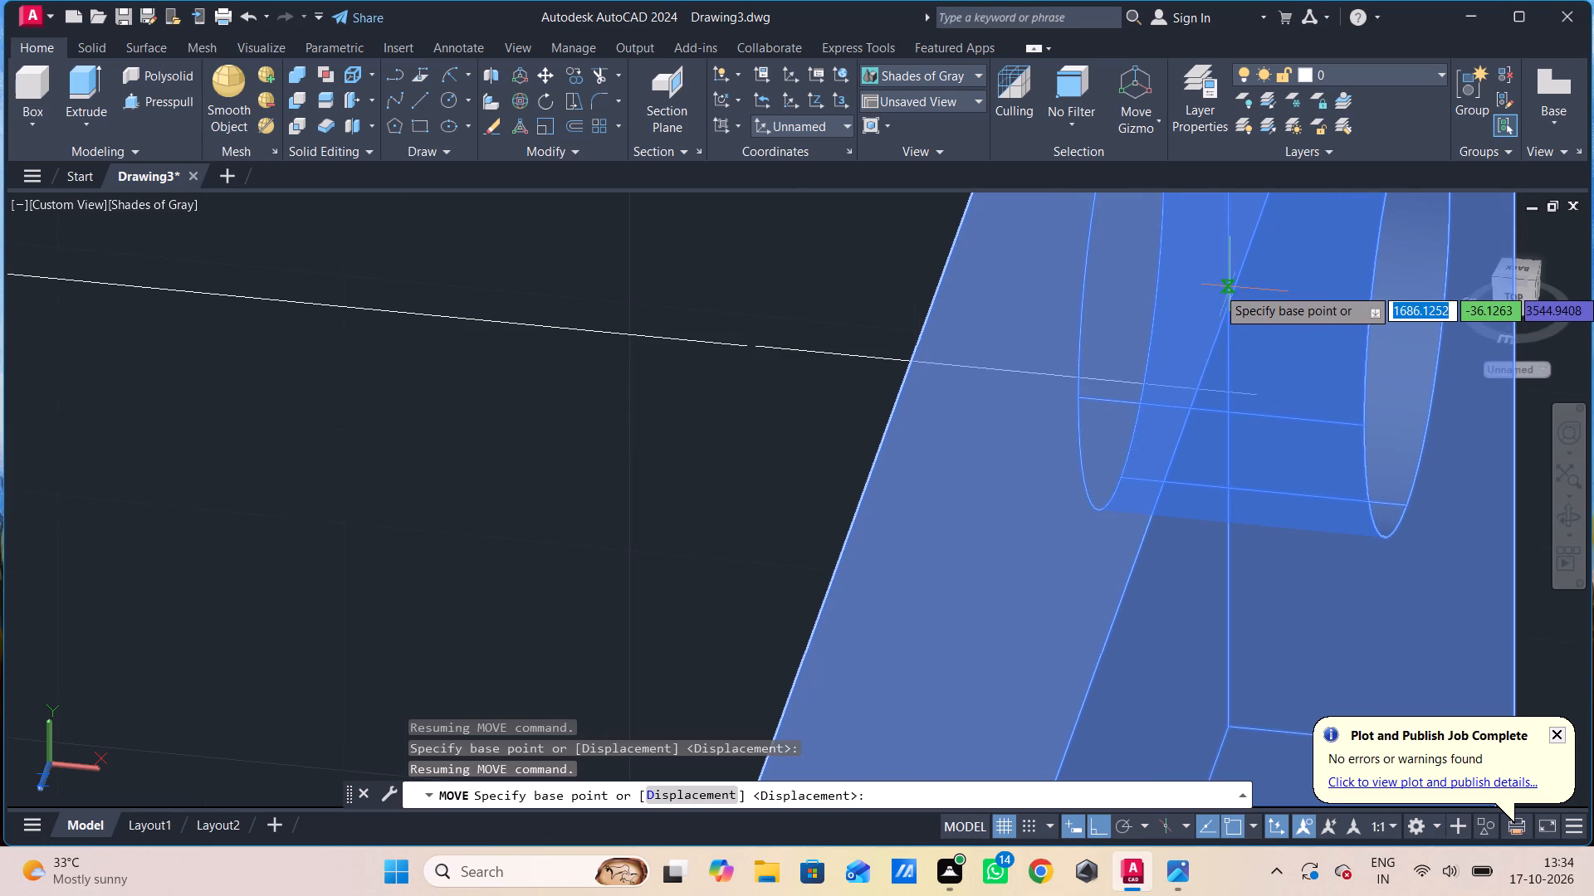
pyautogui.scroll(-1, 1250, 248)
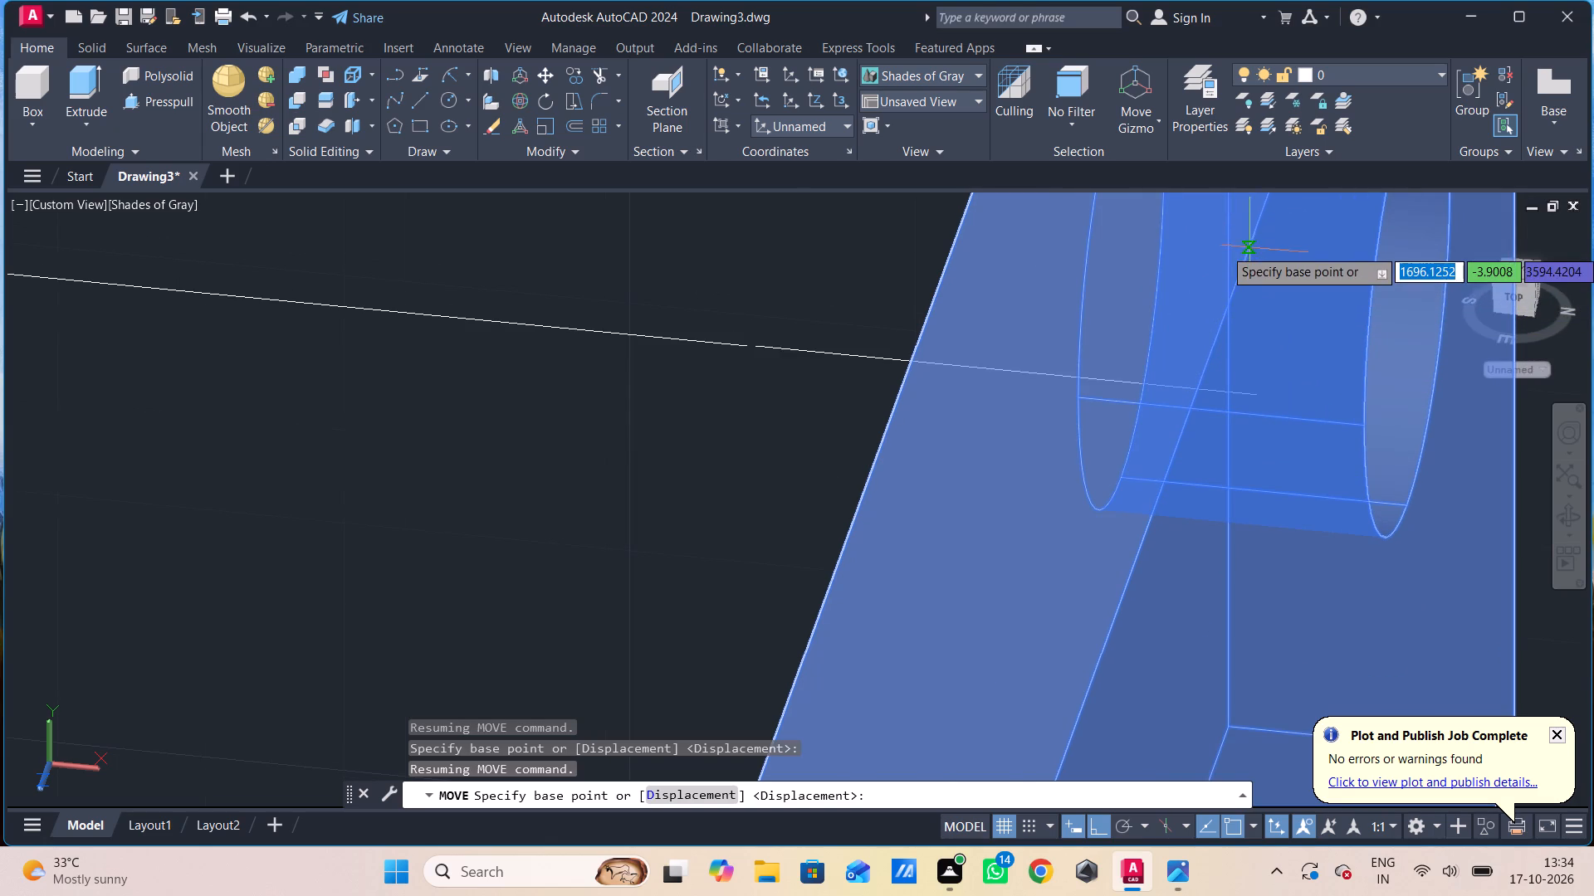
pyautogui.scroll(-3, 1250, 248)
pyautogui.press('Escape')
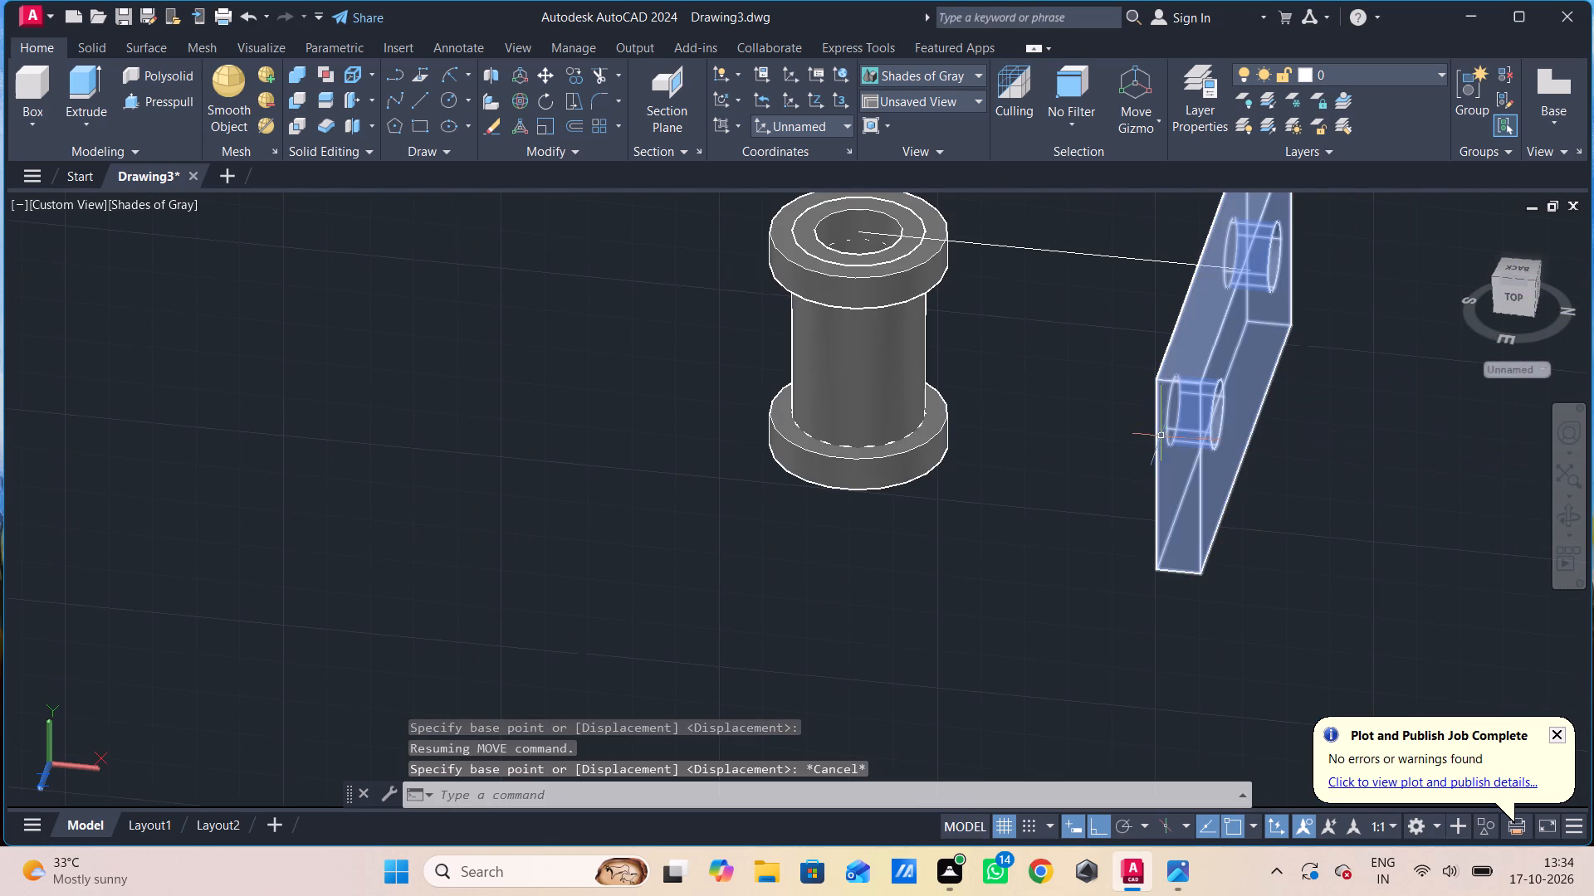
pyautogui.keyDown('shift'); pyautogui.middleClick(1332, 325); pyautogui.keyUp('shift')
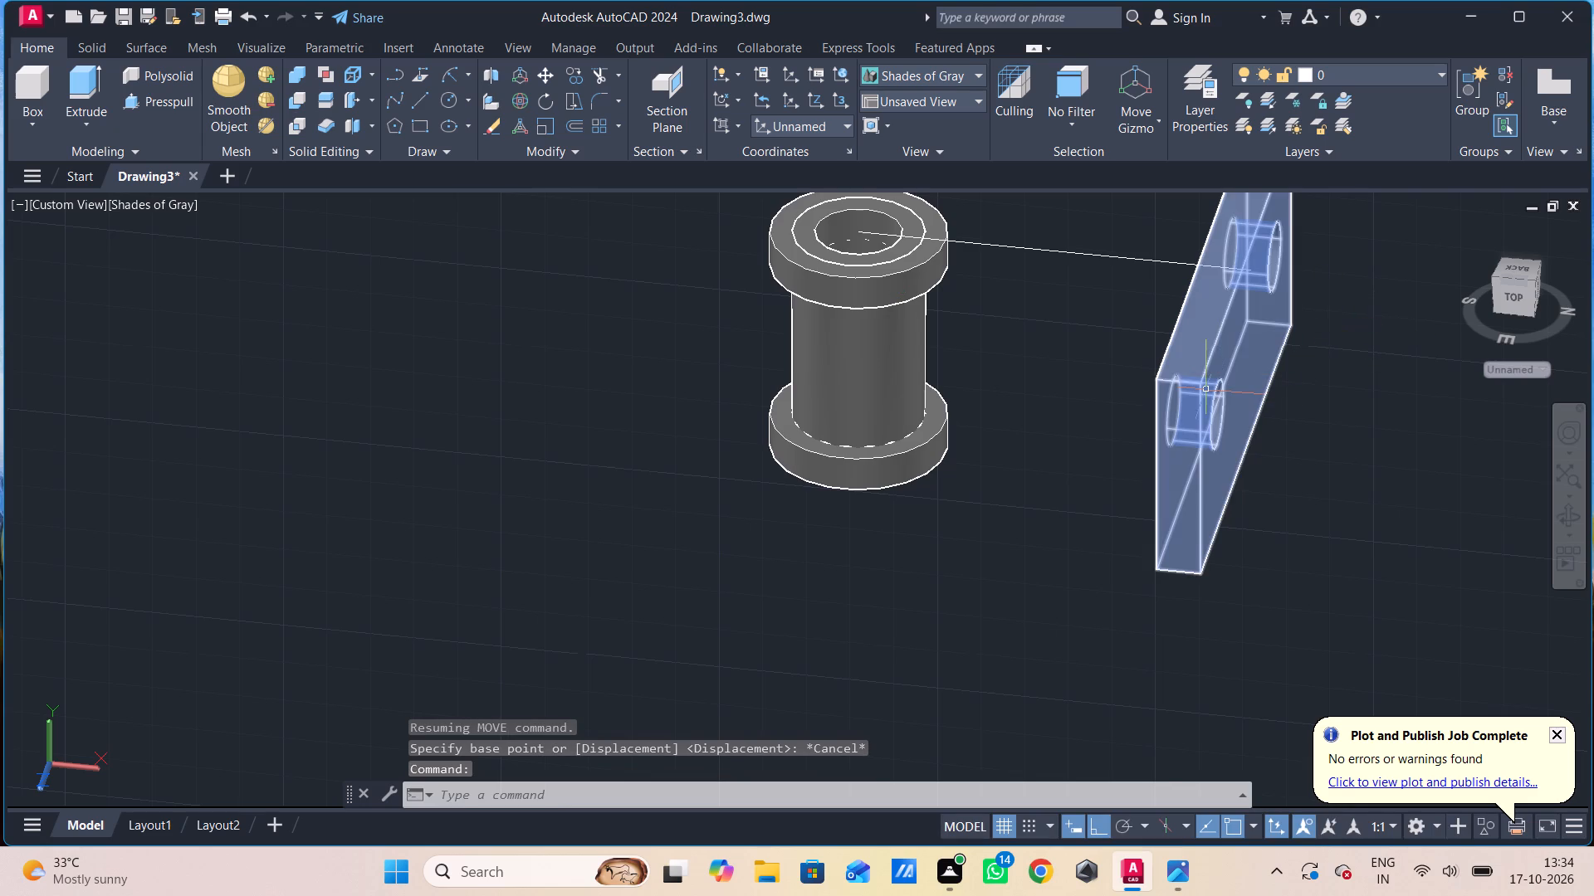
# Draw a short line across the plate's thickness from the midpoint of its upper outer long edge.
pyautogui.press('l')
pyautogui.press('space')
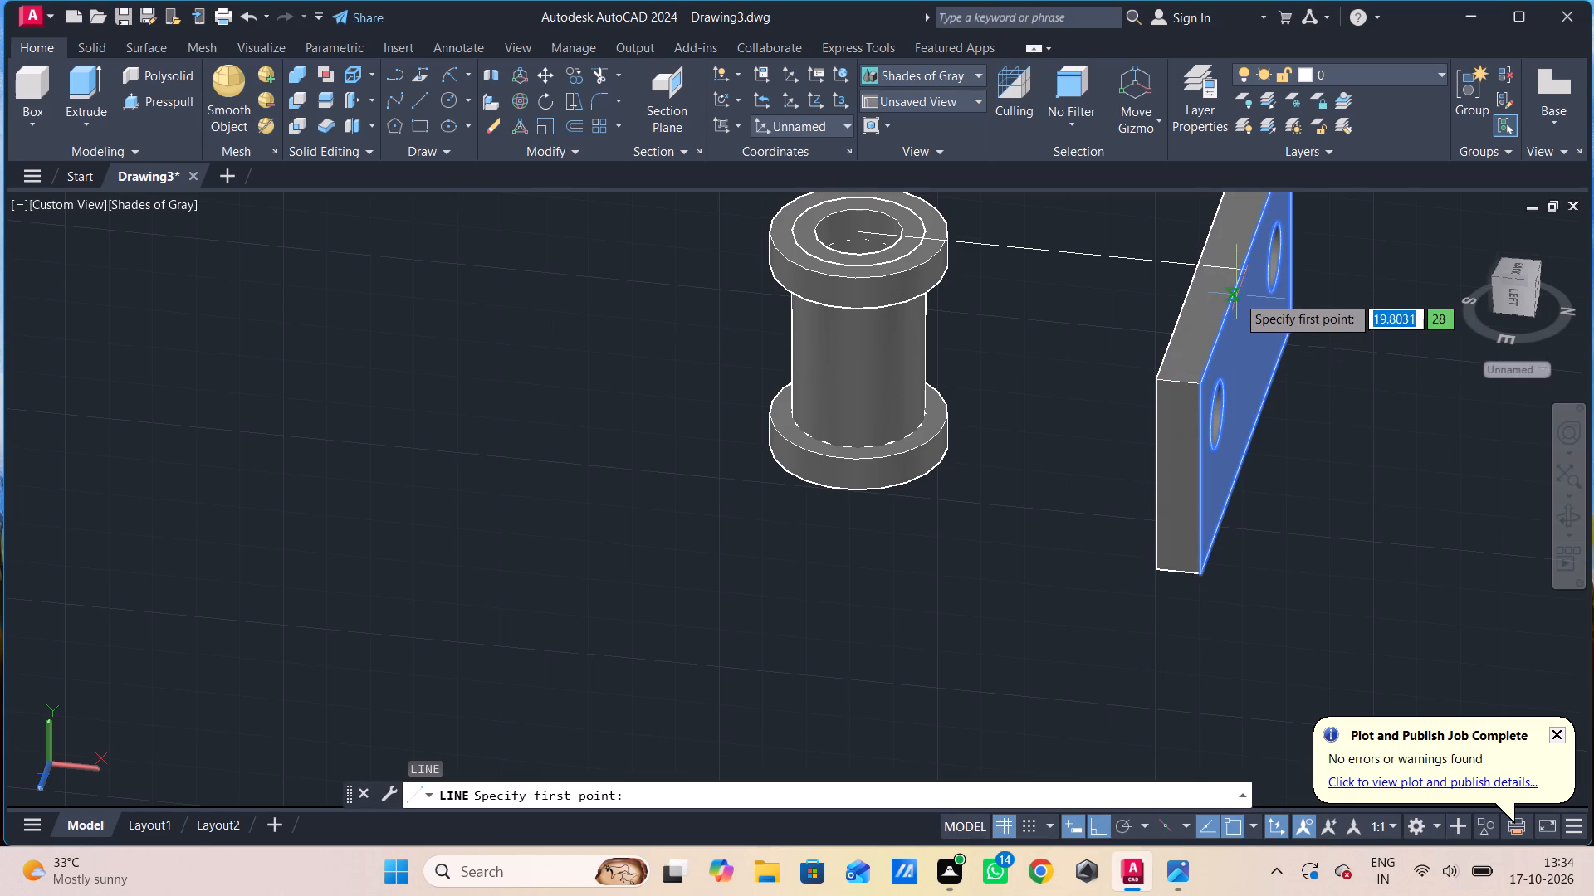
pyautogui.scroll(2, 1241, 277)
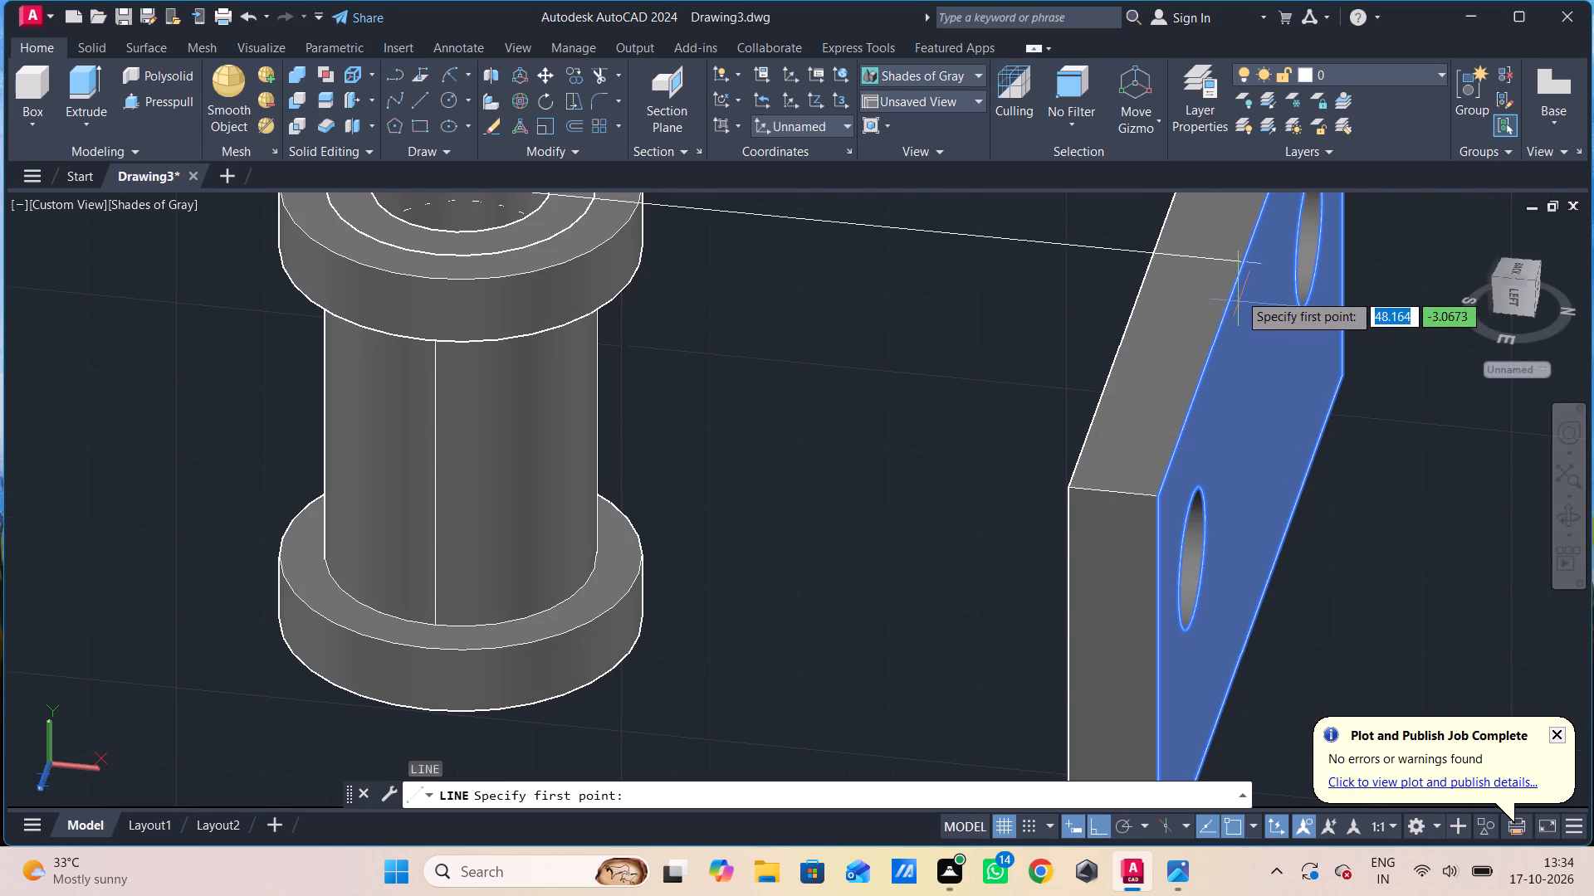
pyautogui.click(1254, 244)
pyautogui.click(1226, 236)
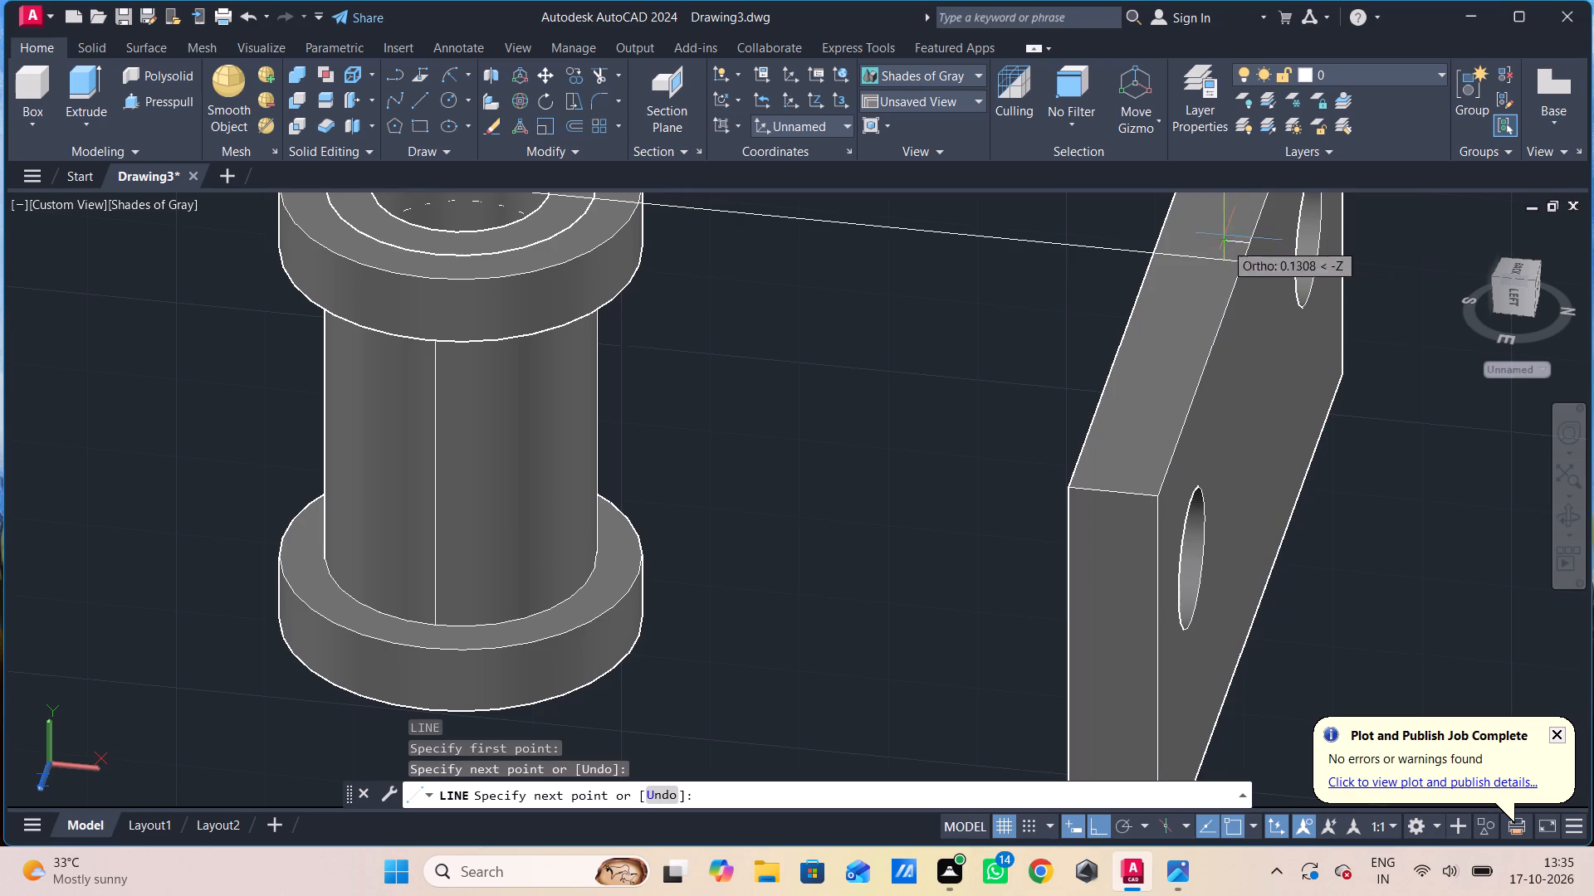
pyautogui.press('Escape')
# Move the plate from the midpoint of its upper outer long edge to the far endpoint of the guide line.
pyautogui.click(1217, 377)
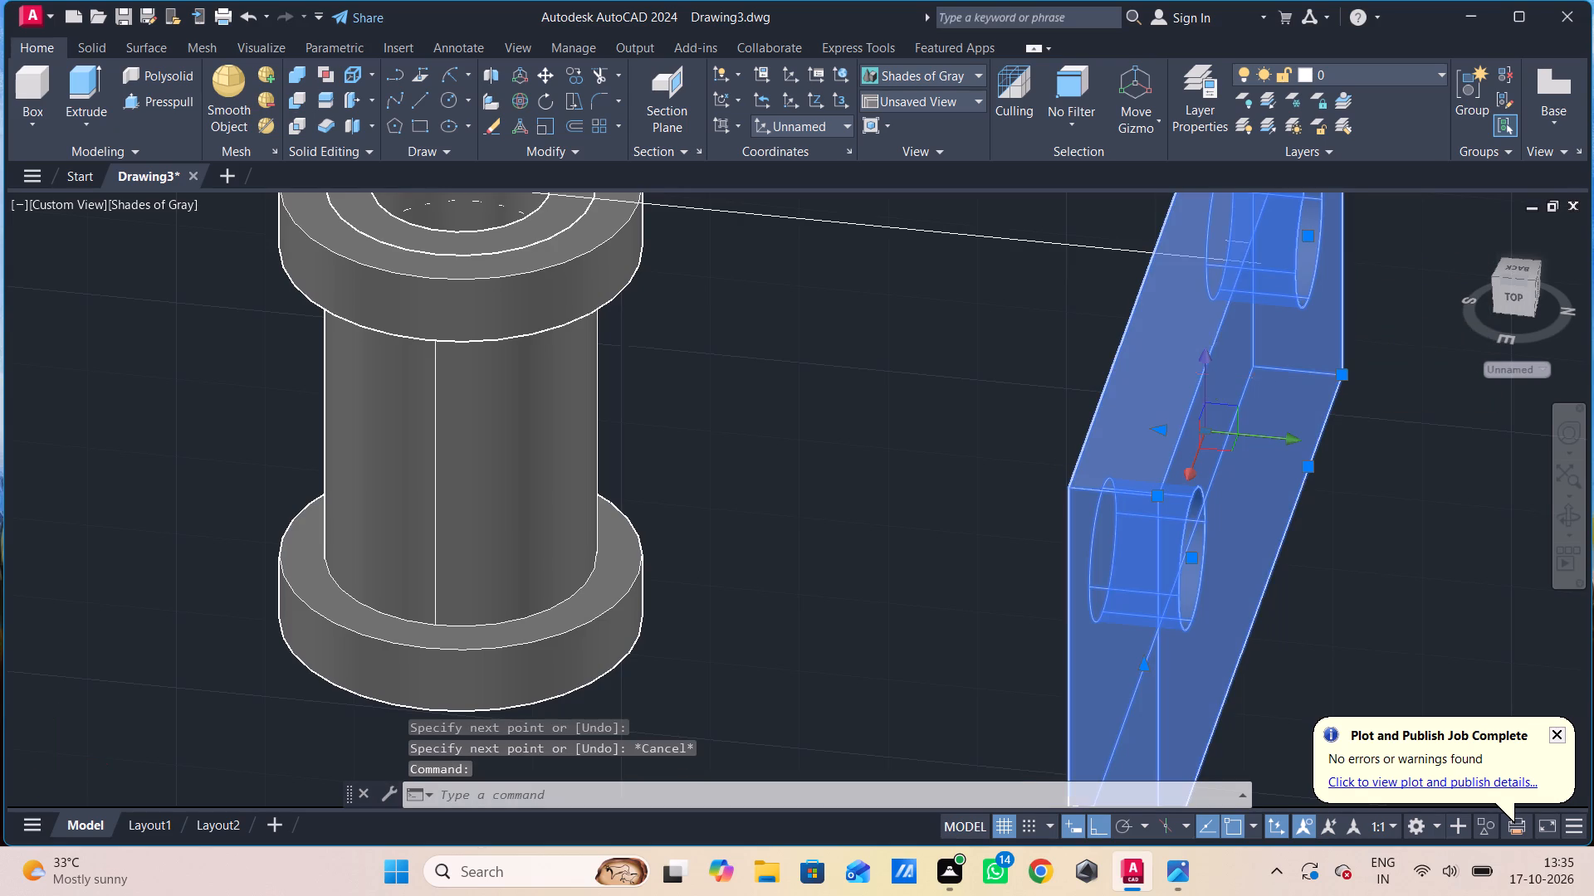
pyautogui.write('m')
pyautogui.press('space')
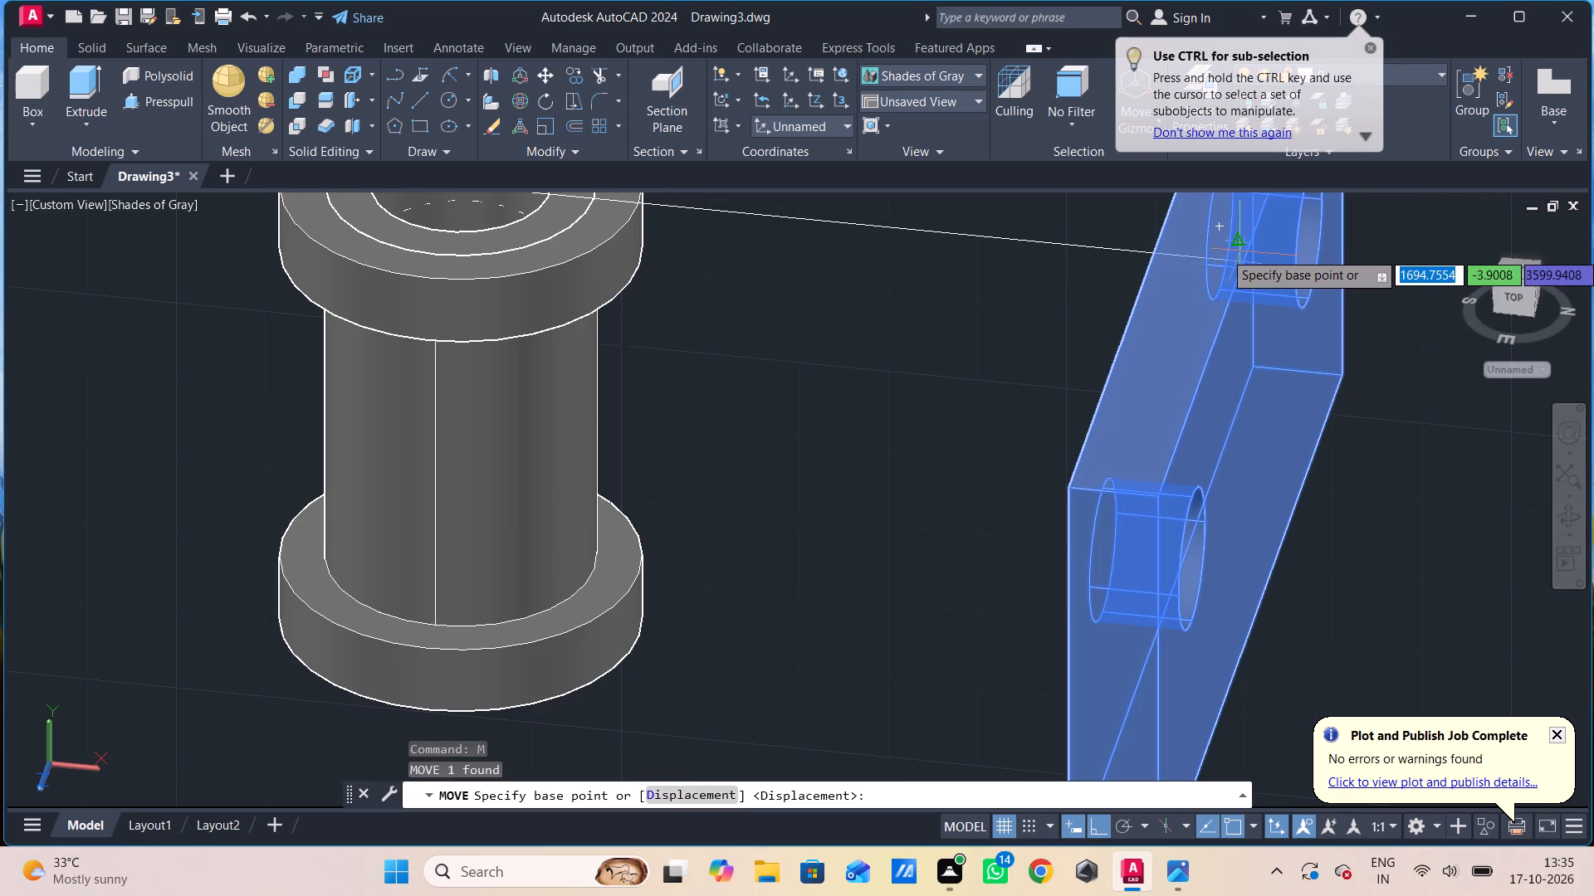
pyautogui.scroll(3, 1246, 244)
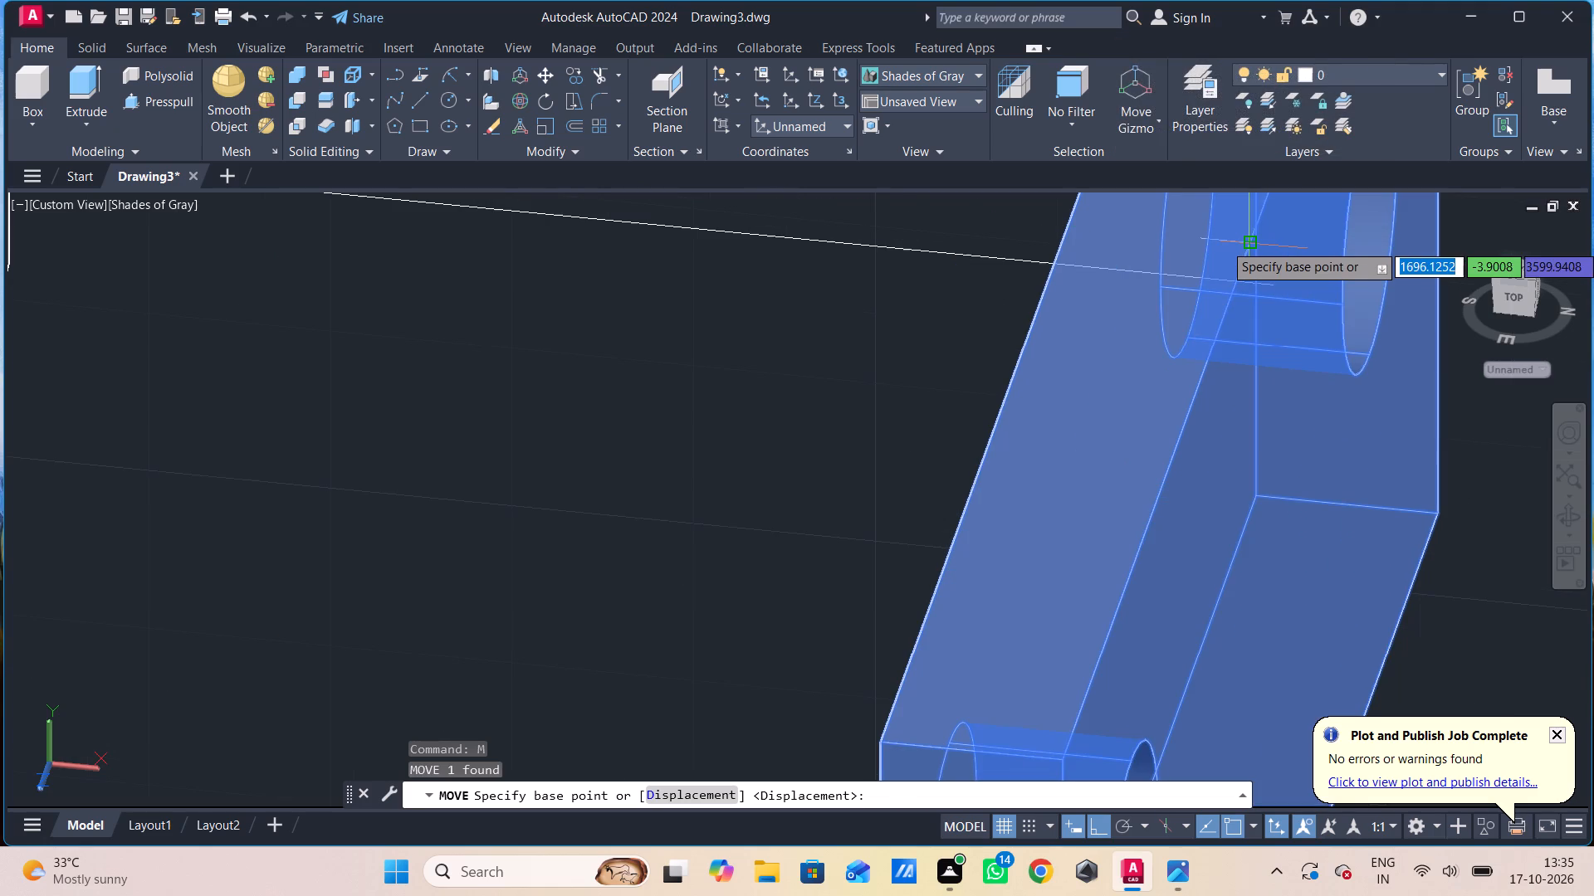
pyautogui.click(1251, 243)
pyautogui.click(1266, 285)
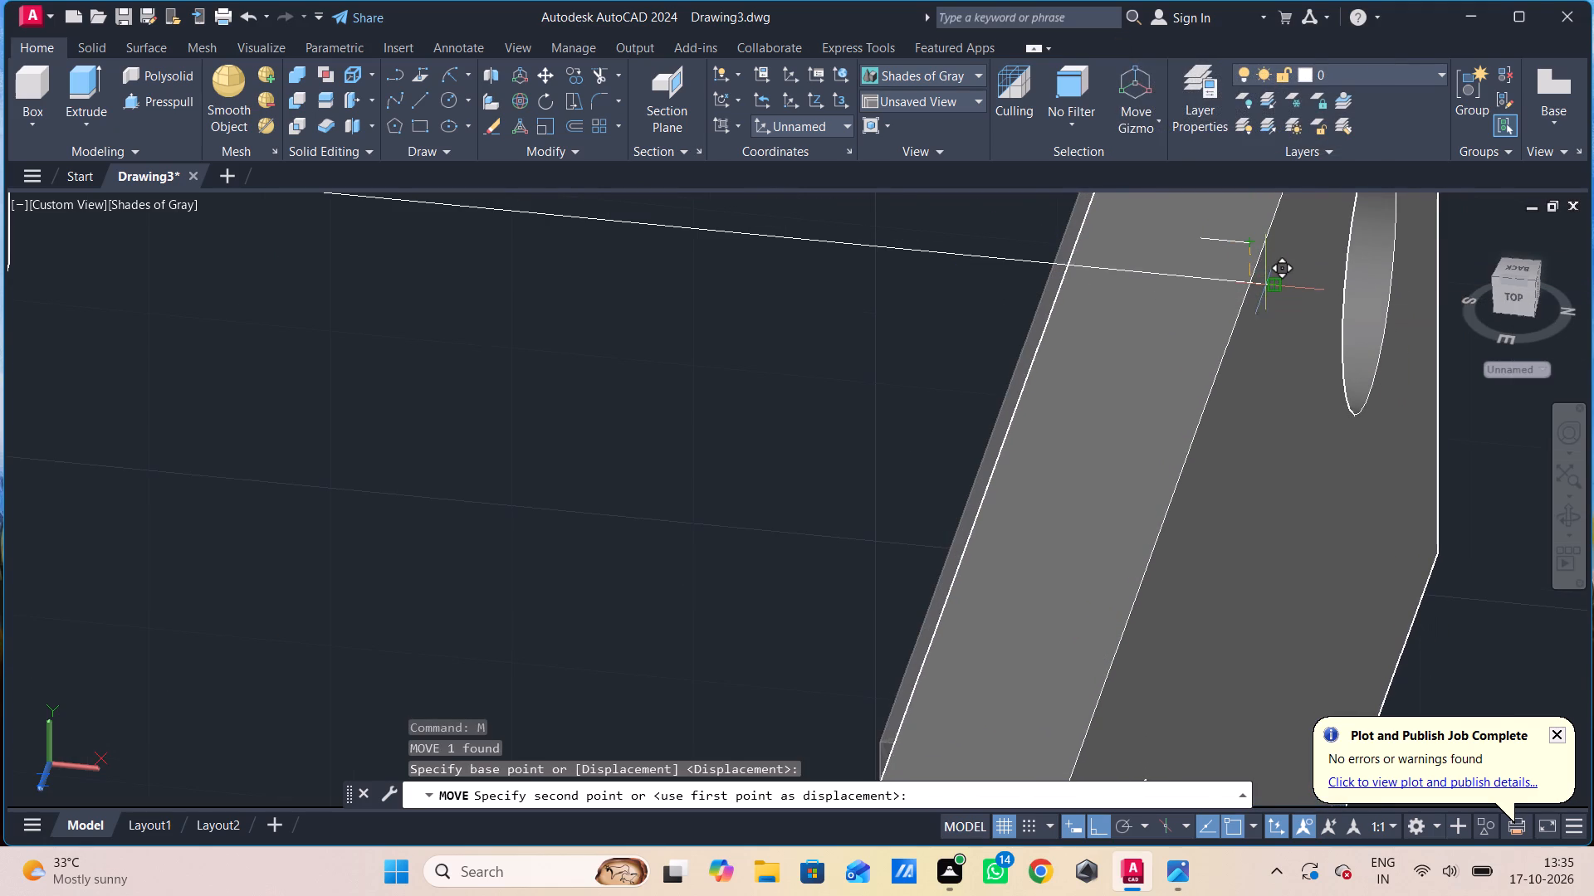
pyautogui.scroll(-2, 1255, 338)
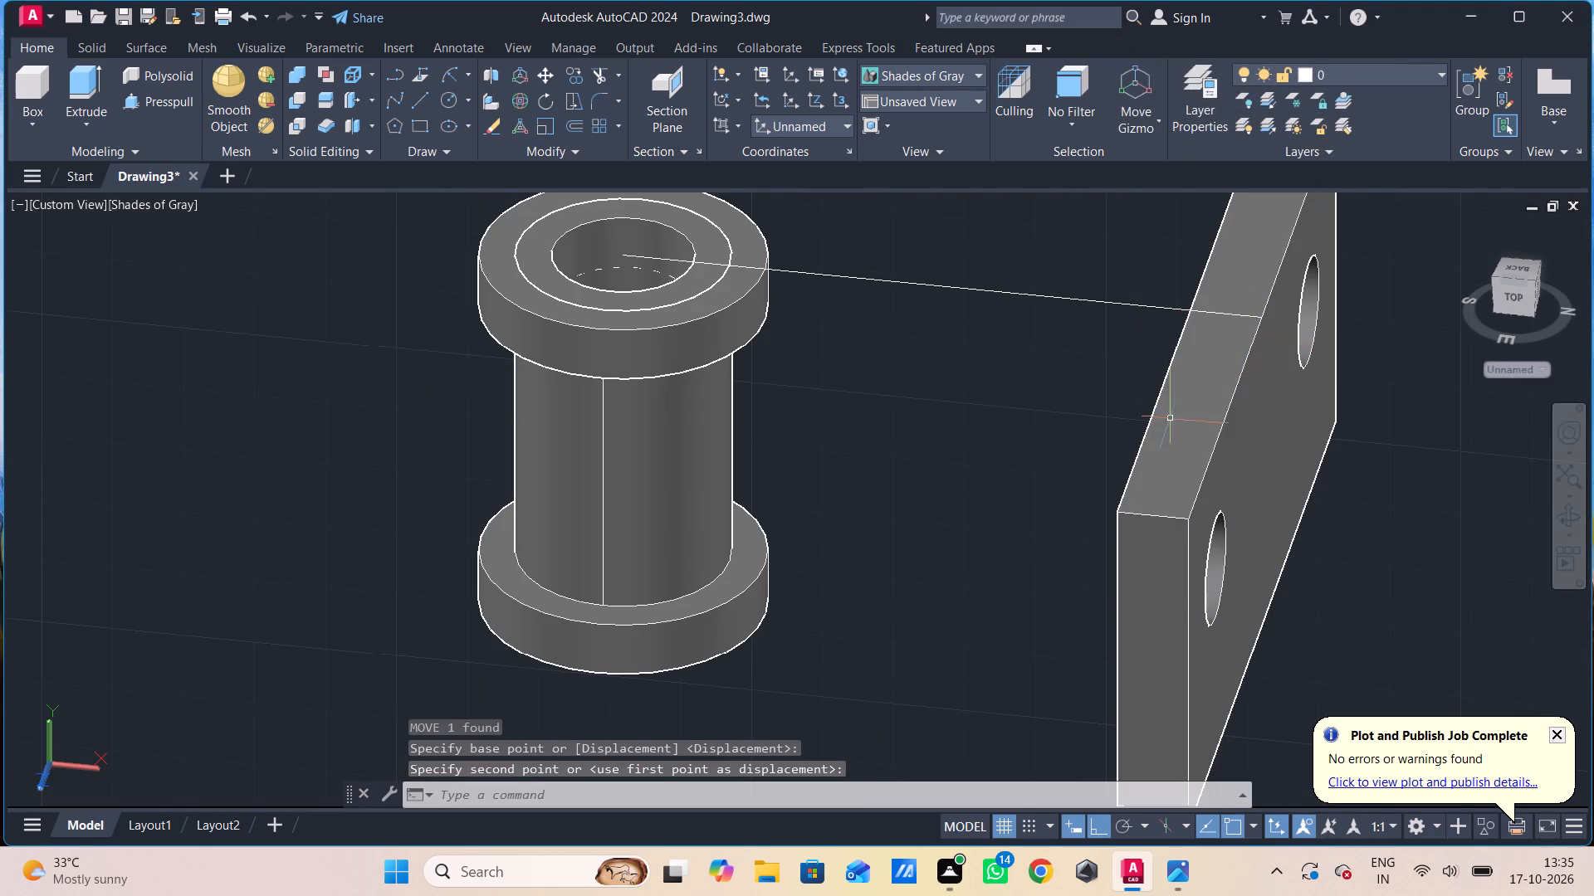
pyautogui.press('Escape')
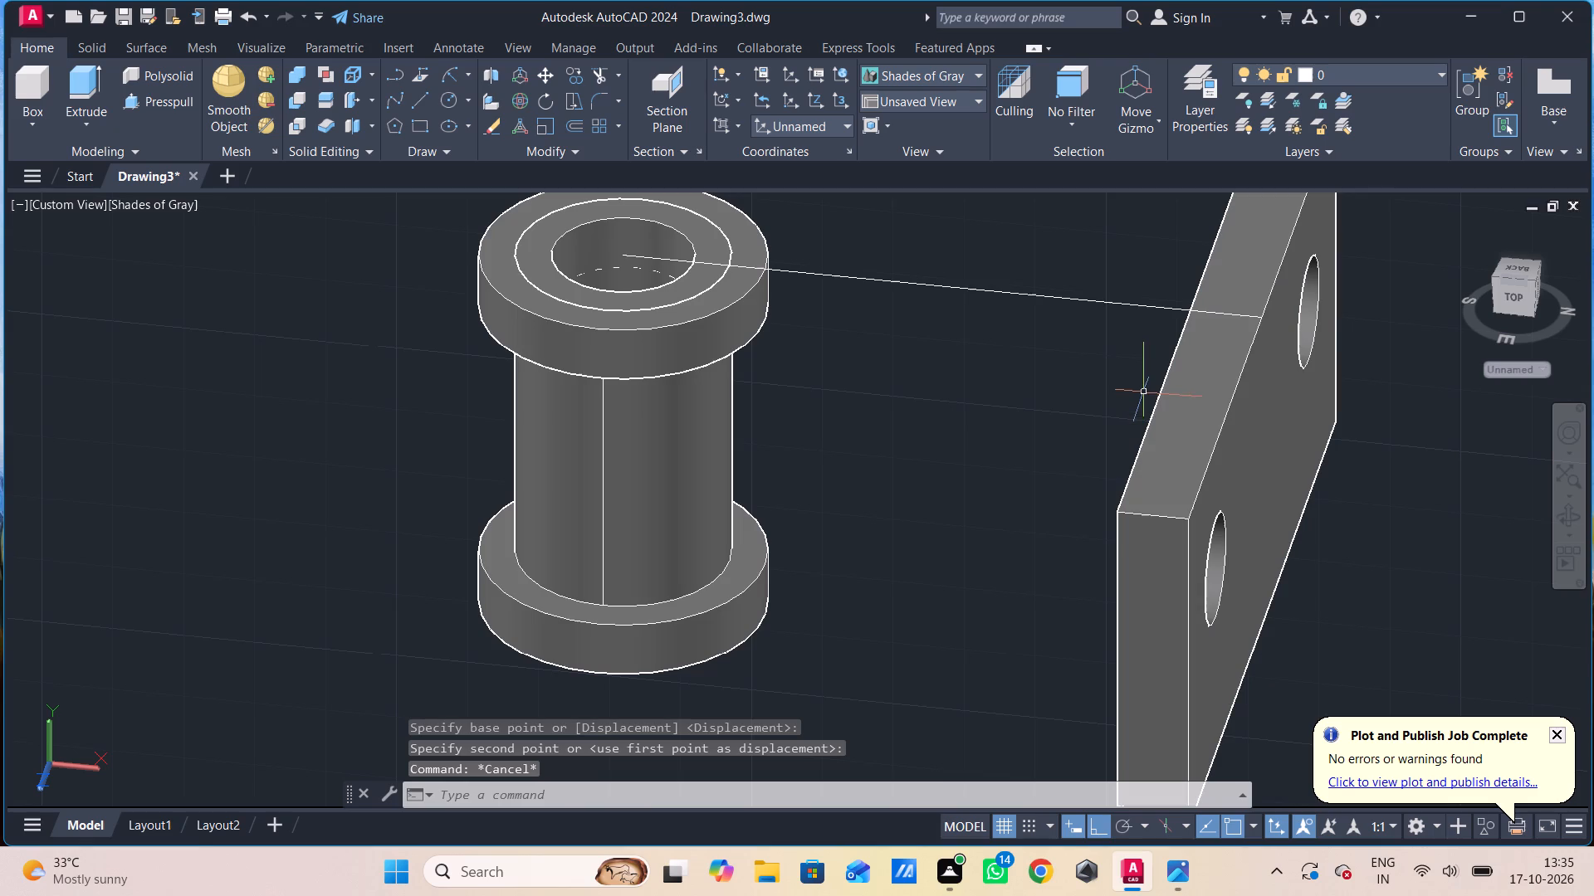
# Delete the guide line between the bushing's top centre and the plate.
pyautogui.click(1118, 291)
pyautogui.click(1059, 327)
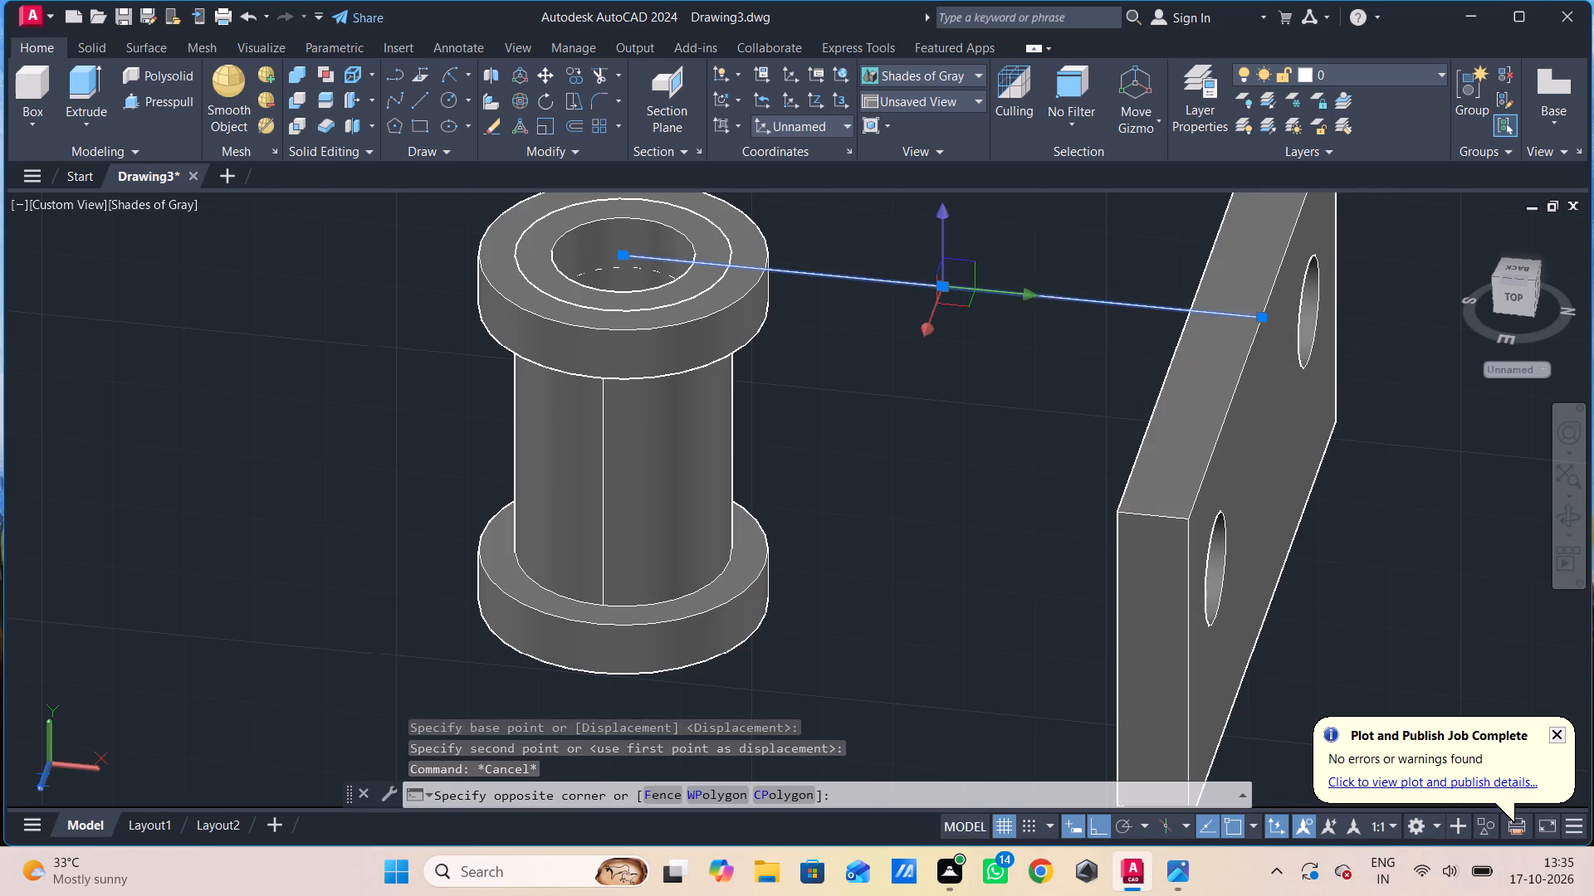
pyautogui.press('Delete')
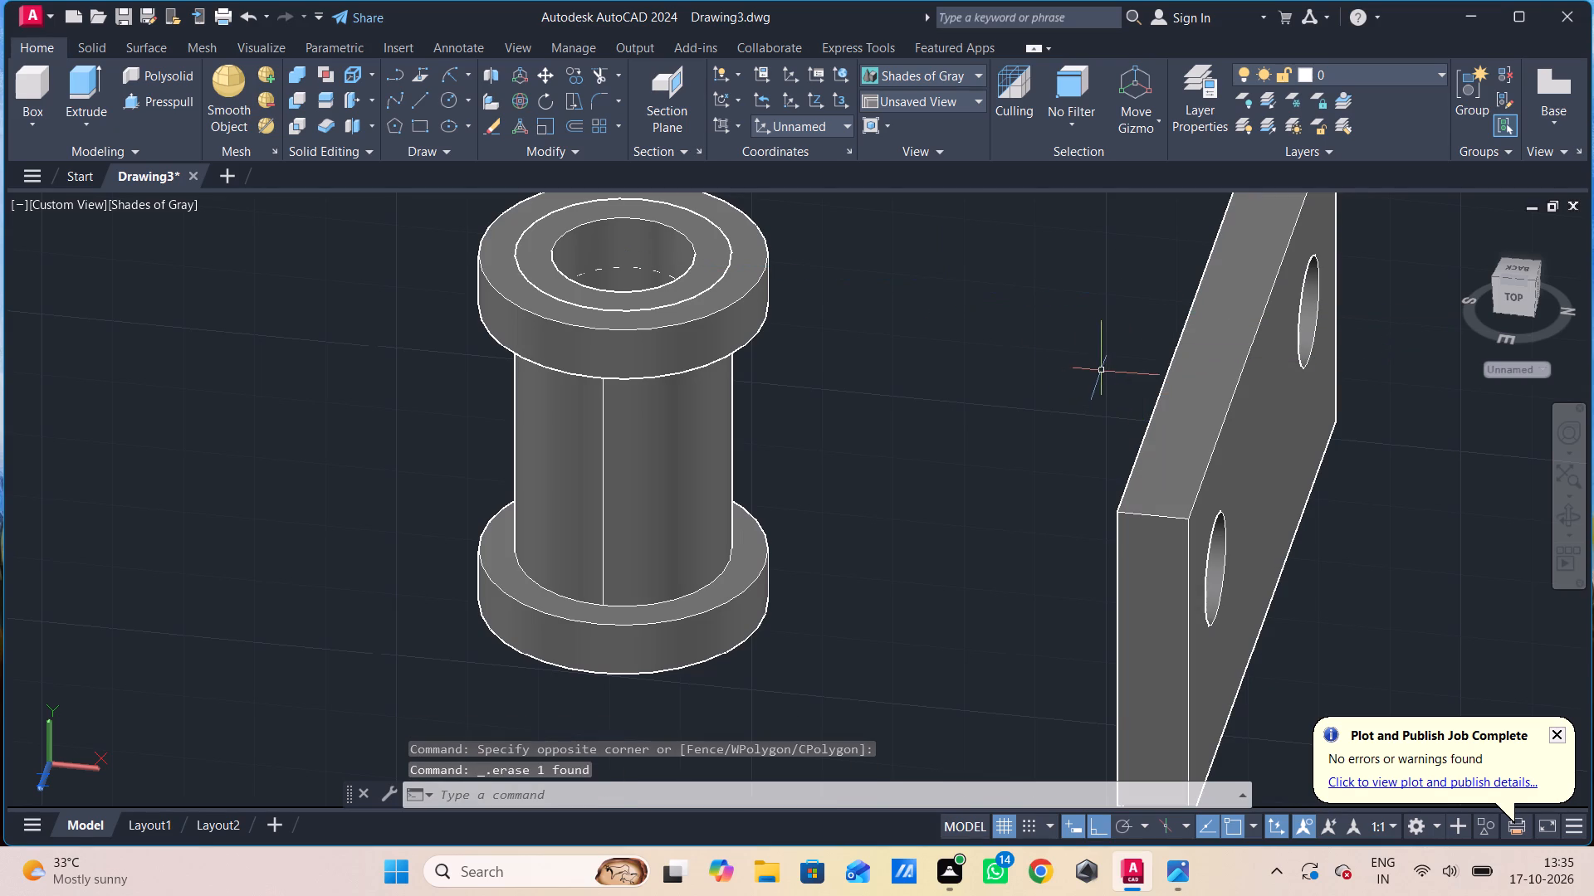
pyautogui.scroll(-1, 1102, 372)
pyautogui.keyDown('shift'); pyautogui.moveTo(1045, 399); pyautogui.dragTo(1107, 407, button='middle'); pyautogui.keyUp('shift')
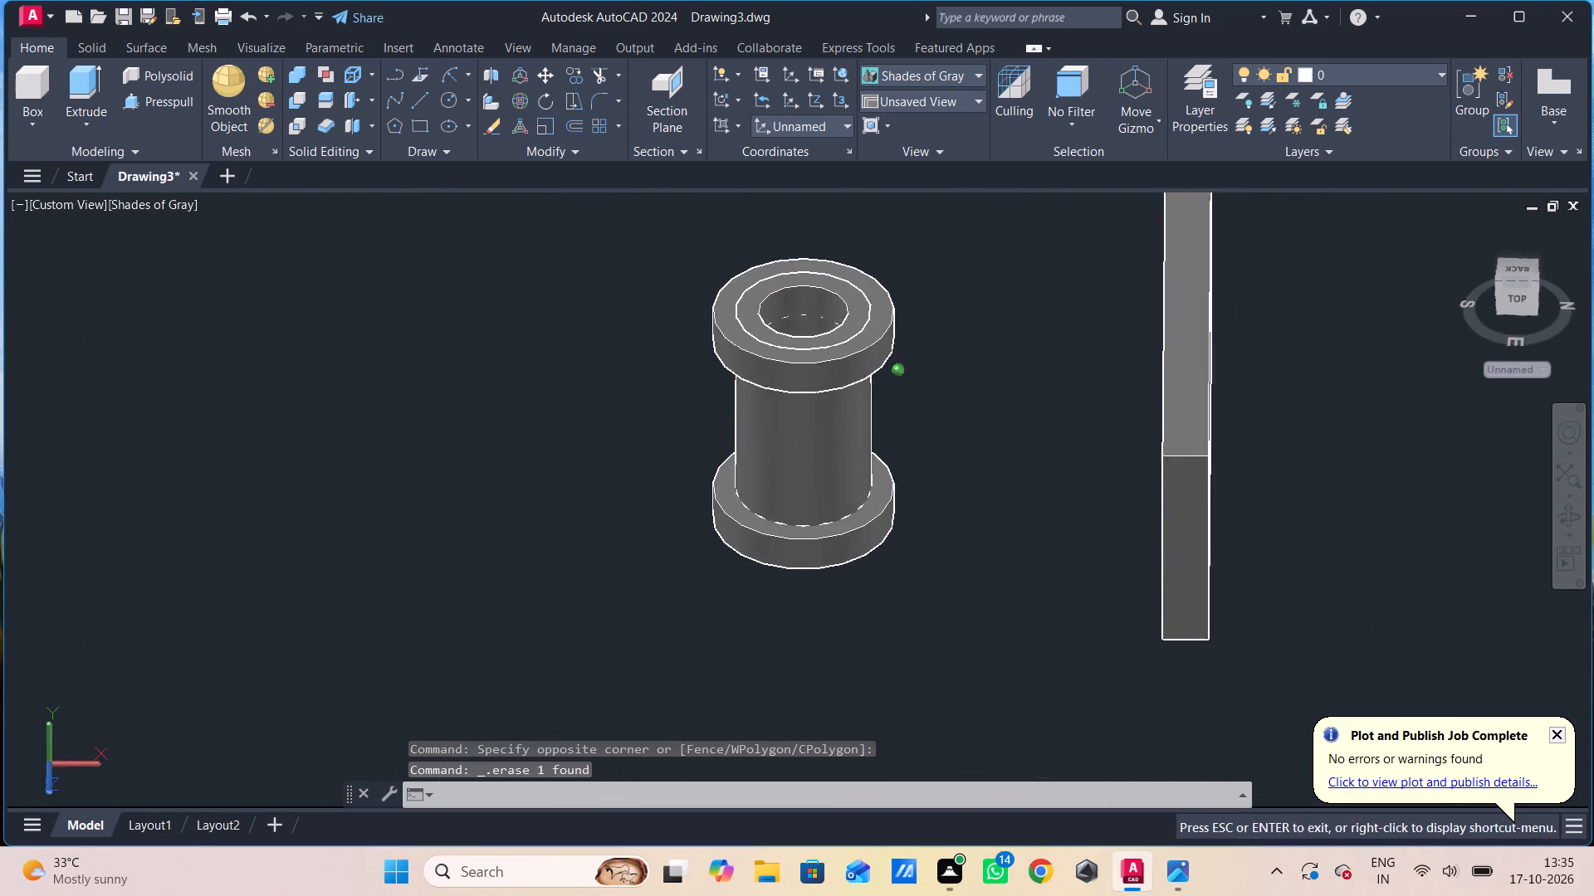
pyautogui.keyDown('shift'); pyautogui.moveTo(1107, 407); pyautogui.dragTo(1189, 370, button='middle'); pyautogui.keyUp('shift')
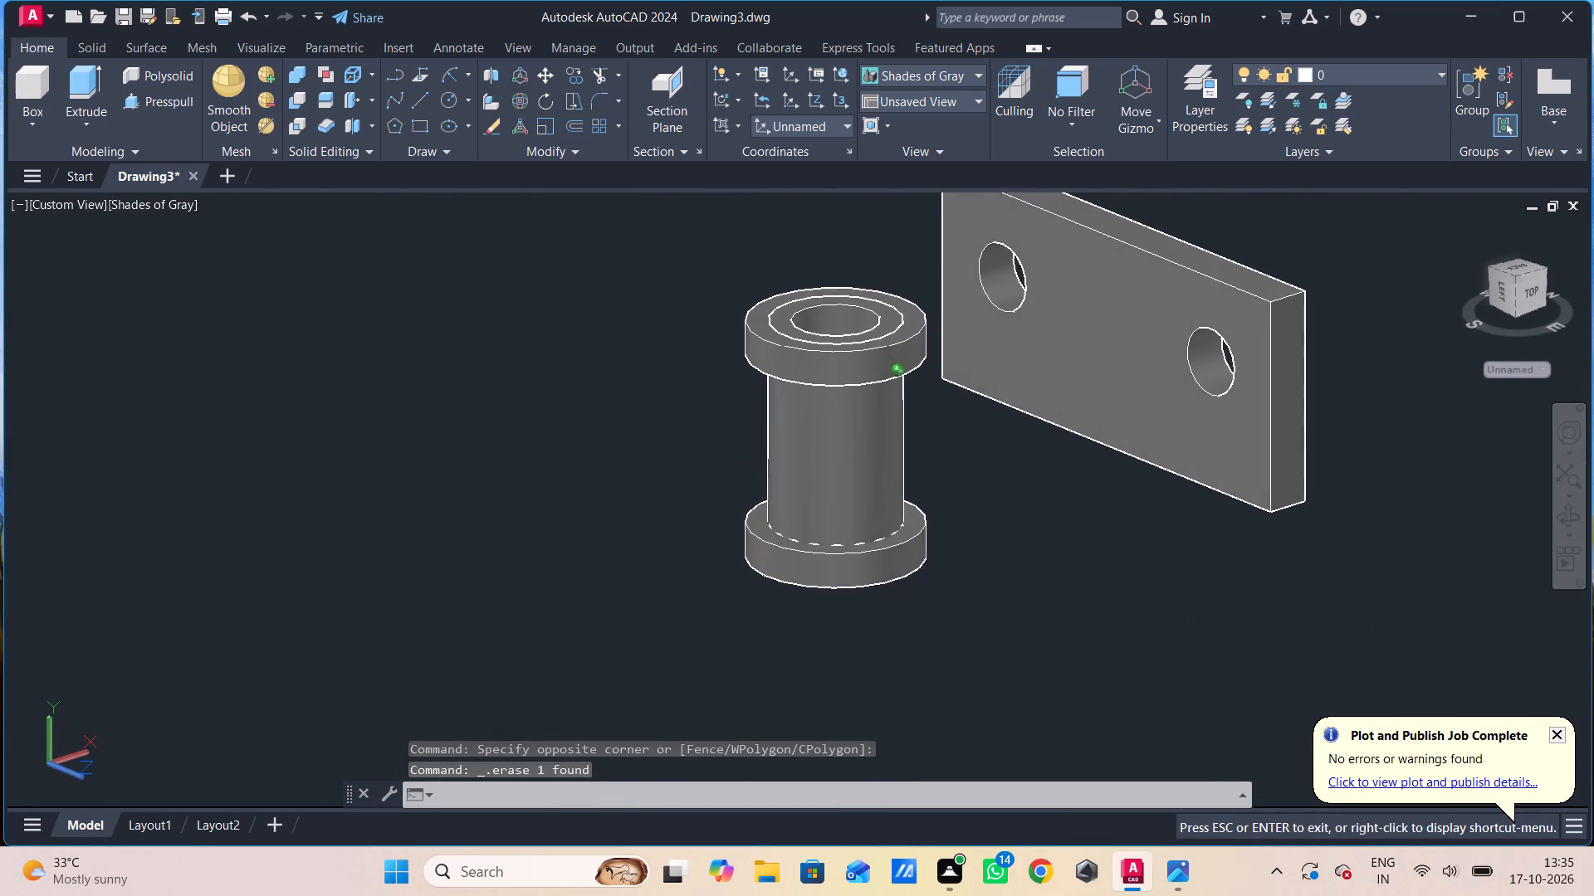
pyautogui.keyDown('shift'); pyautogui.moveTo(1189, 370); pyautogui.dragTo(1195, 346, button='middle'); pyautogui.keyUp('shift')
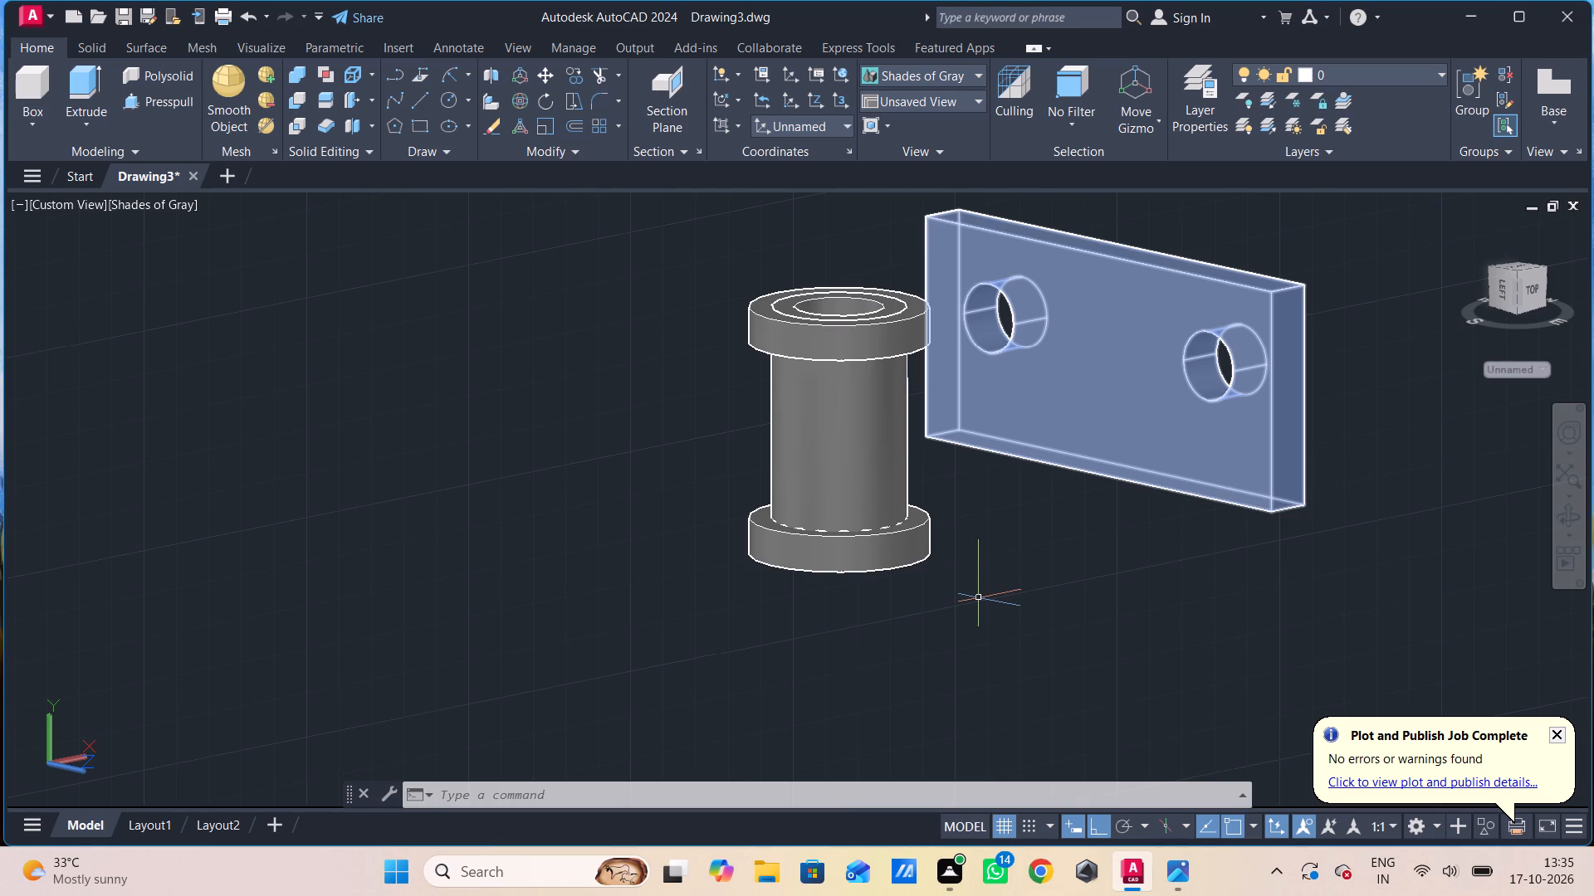
# Draw a line from one lower corner of the plate's bushing-facing side to the edge of the bushing body at the lower collar's top.
pyautogui.press('l')
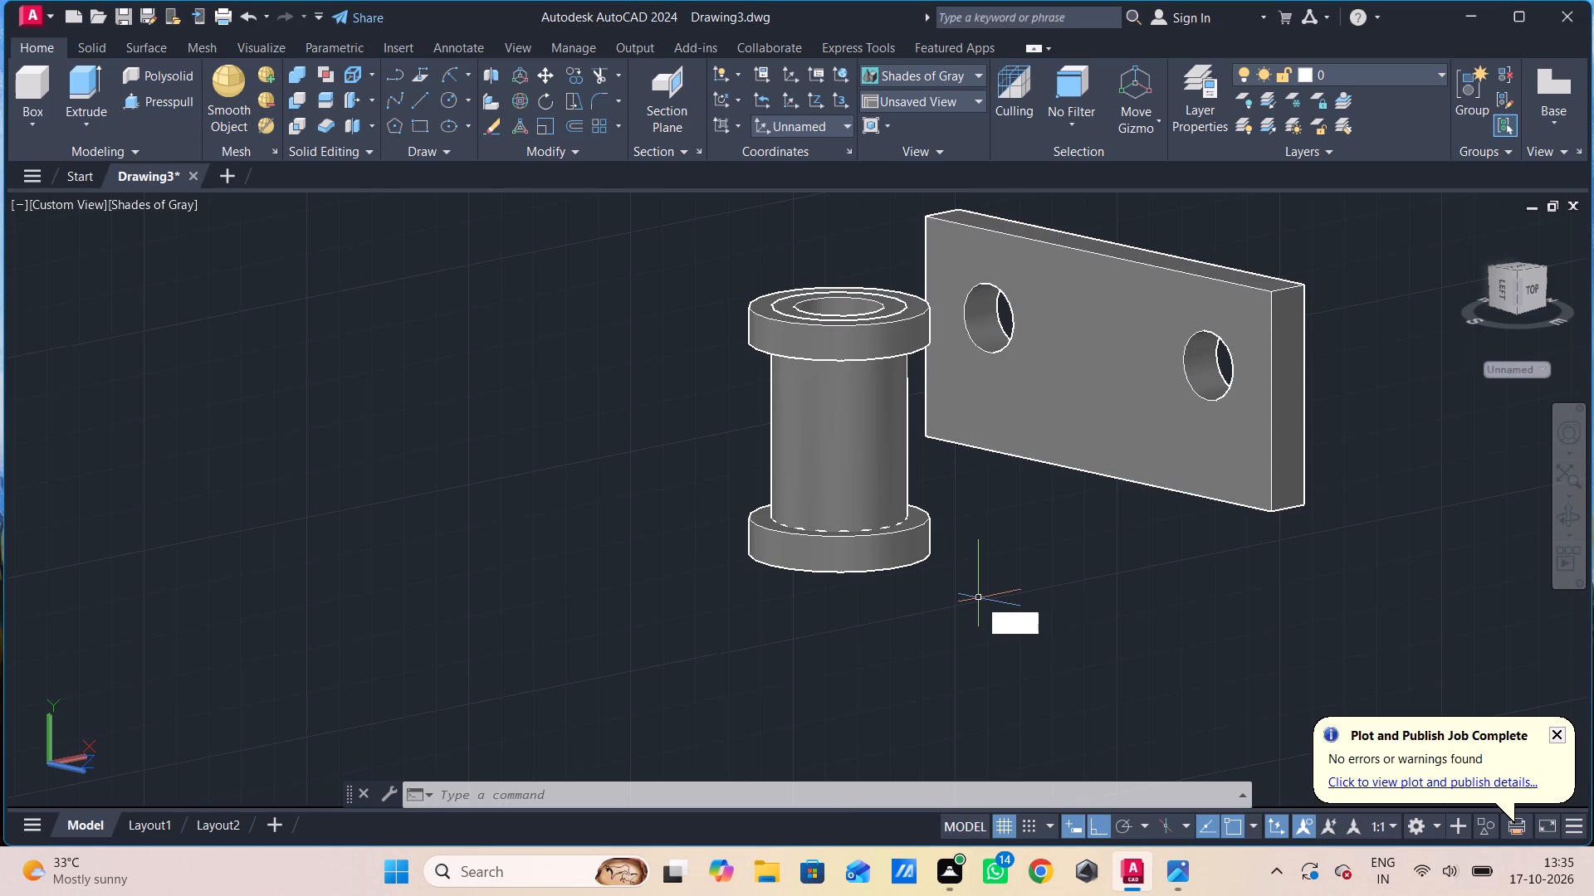
pyautogui.press('Return')
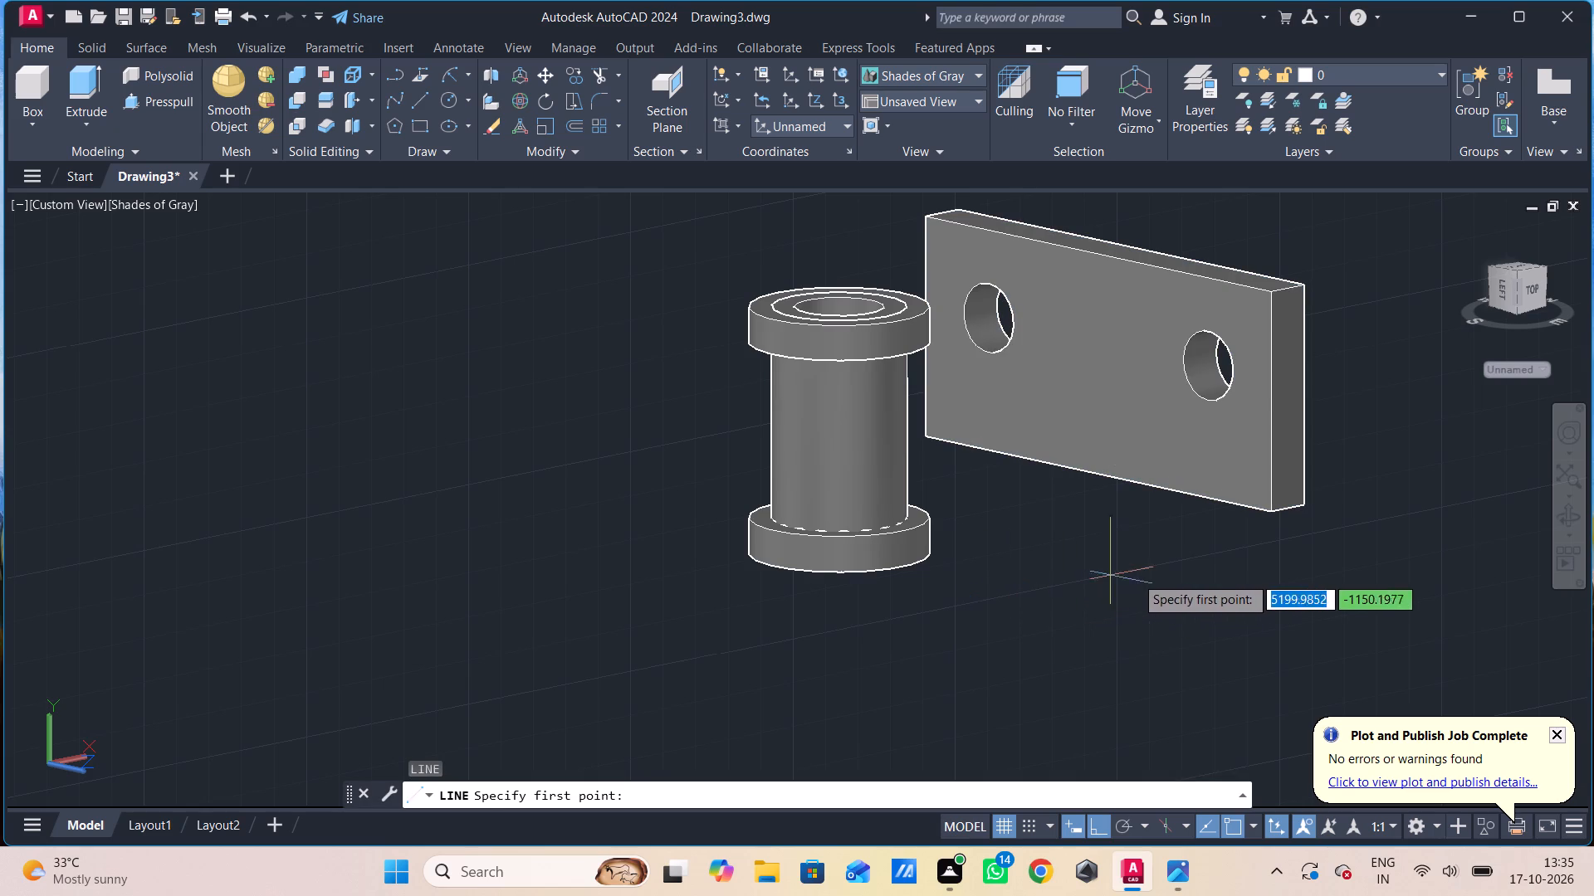
pyautogui.click(1272, 509)
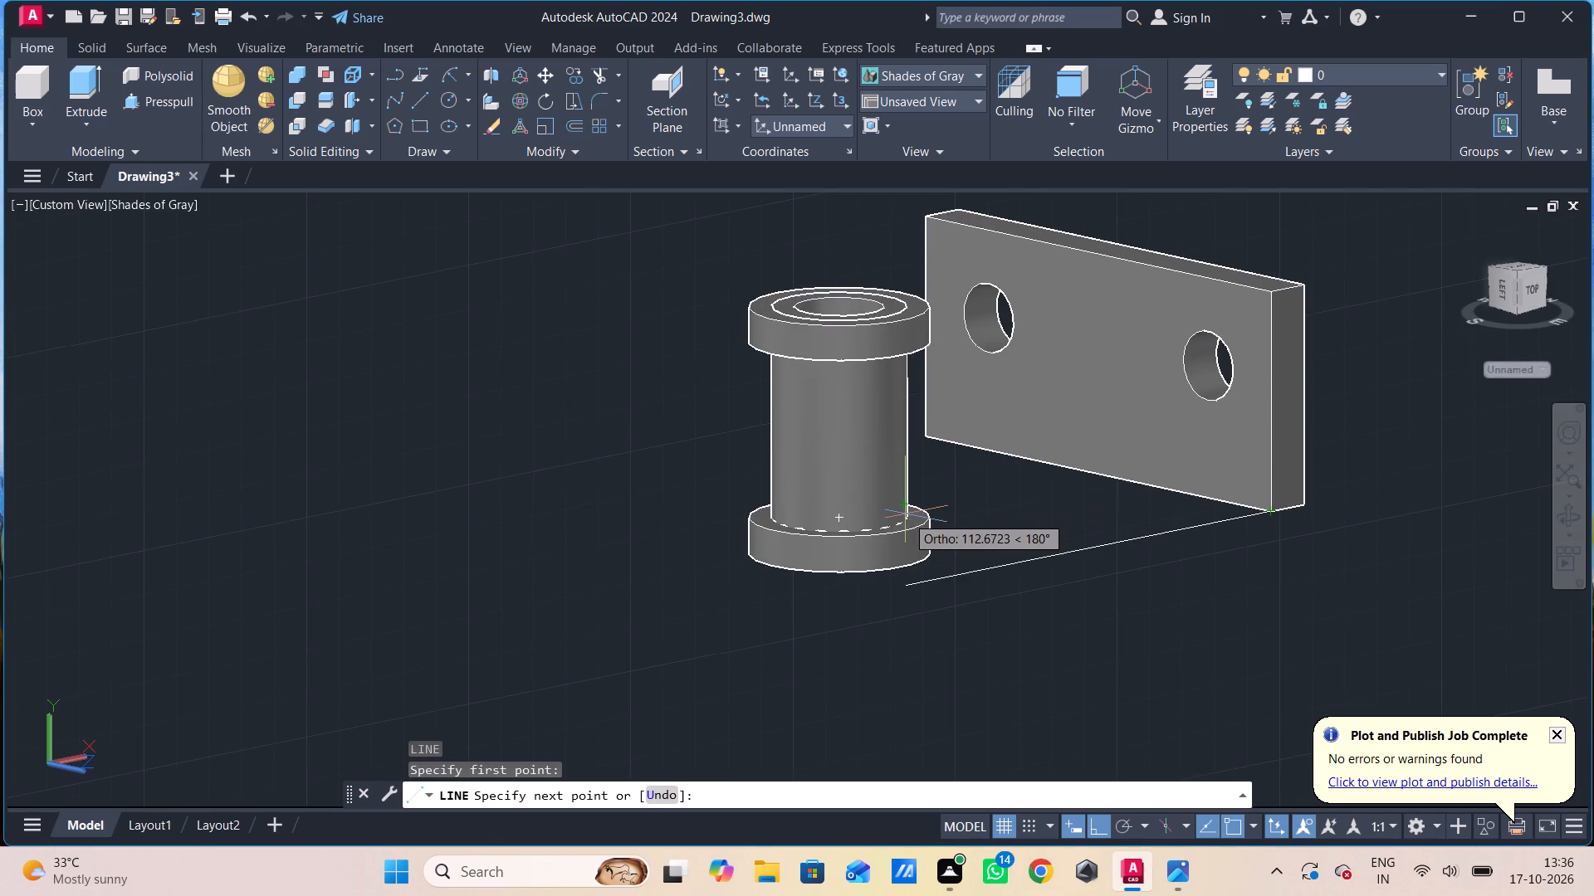
pyautogui.click(906, 504)
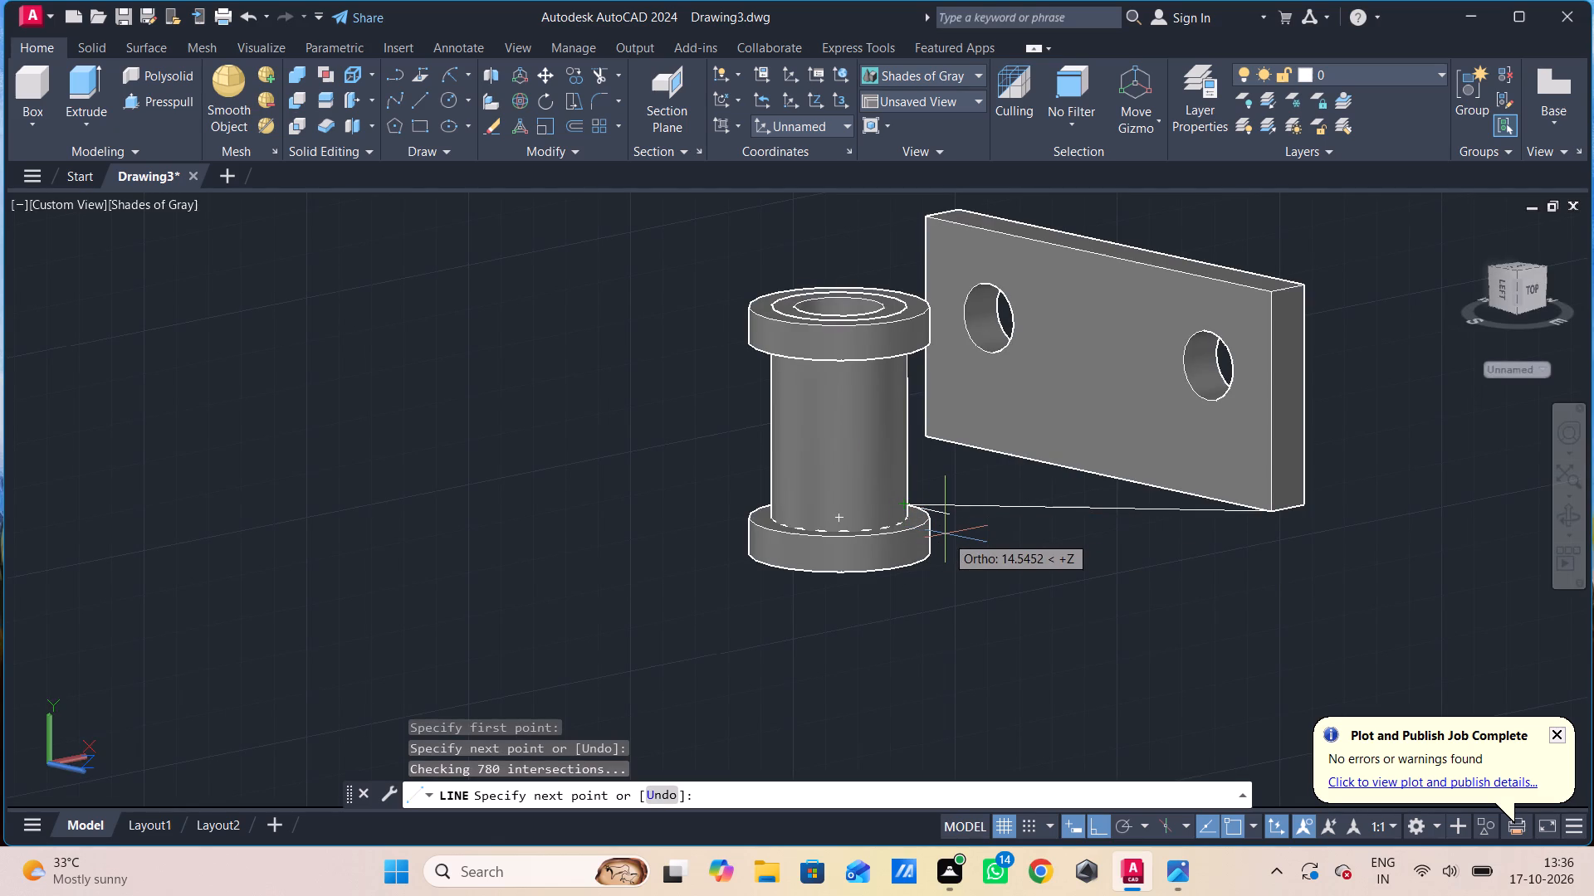
pyautogui.press('Escape')
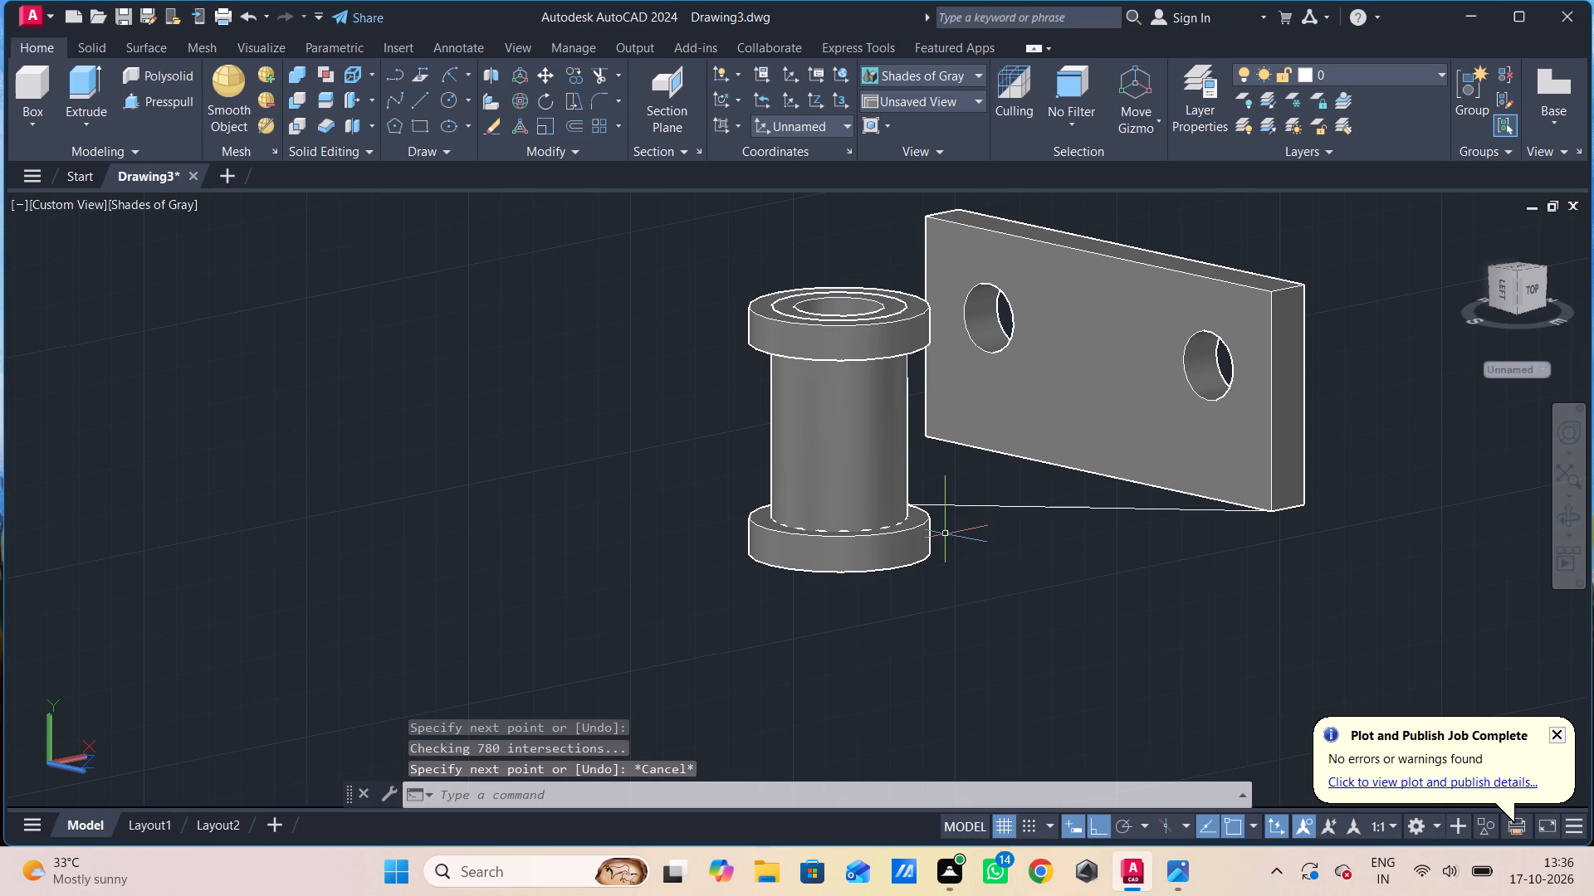
# Start a line at the plate's other lower bushing-facing corner, try ending it at the bushing body's base edge, and undo that segment.
pyautogui.keyDown('shift'); pyautogui.moveTo(938, 518); pyautogui.dragTo(1015, 527, button='middle'); pyautogui.keyUp('shift')
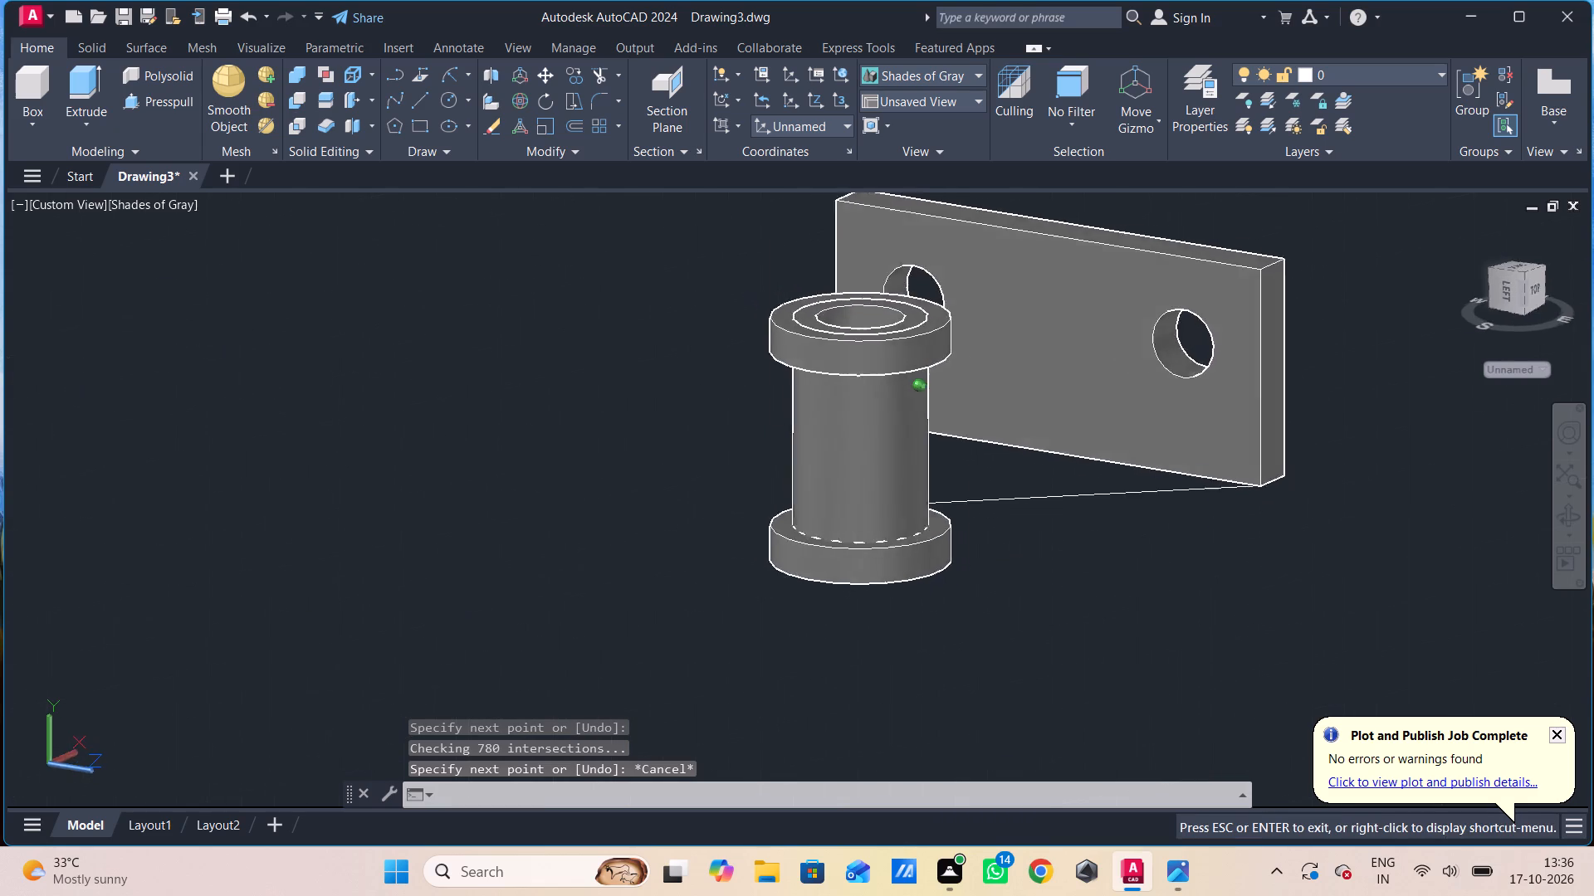
pyautogui.keyDown('shift'); pyautogui.moveTo(1015, 527); pyautogui.dragTo(1225, 528, button='middle'); pyautogui.keyUp('shift')
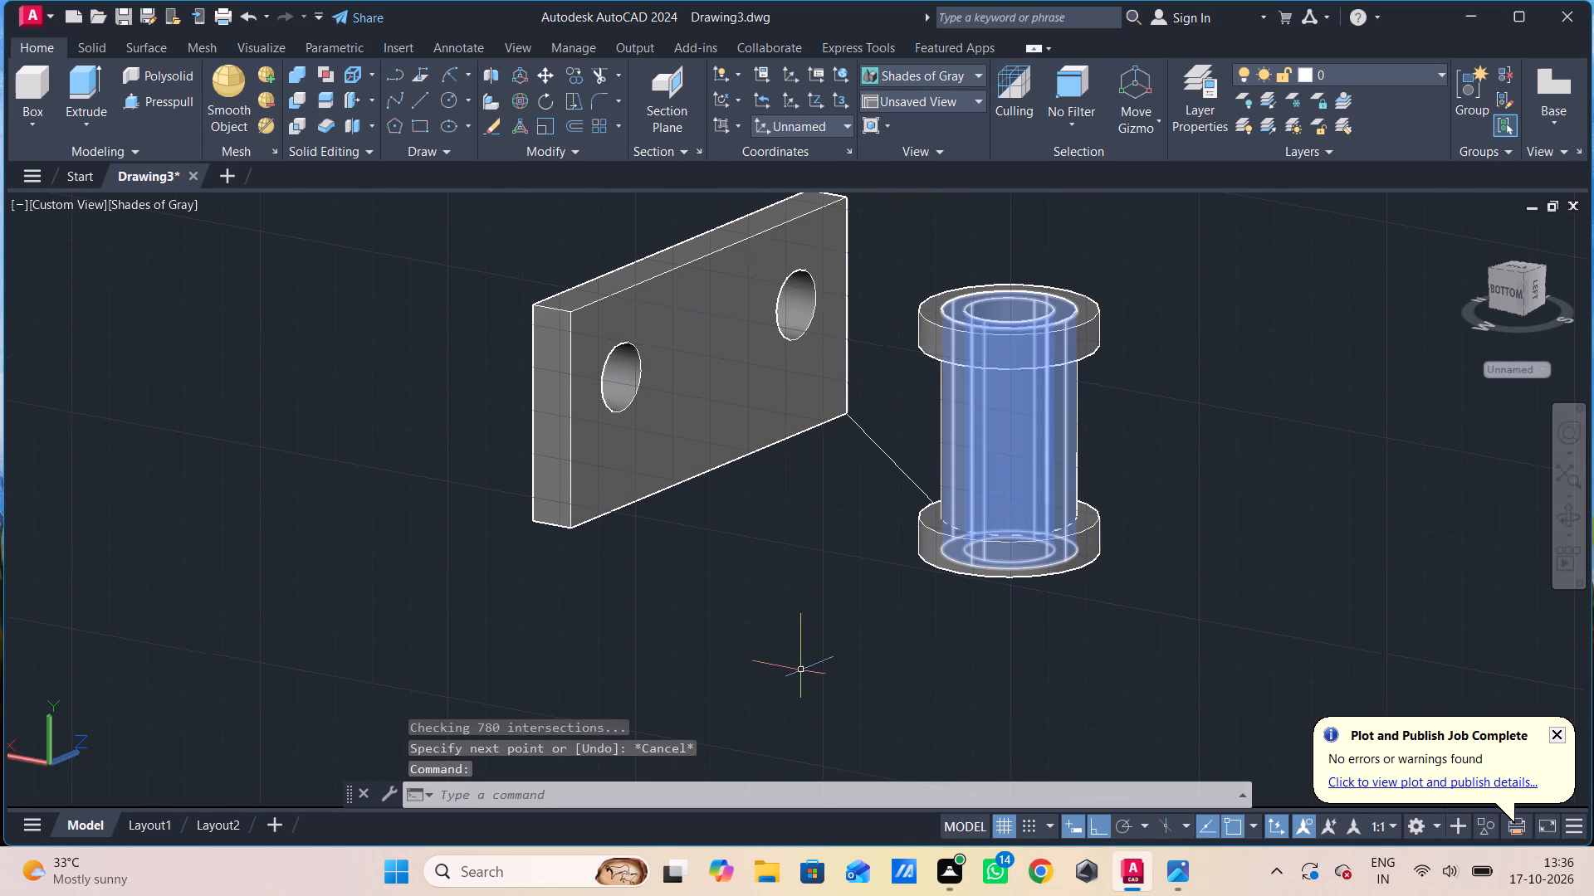
pyautogui.press('l')
pyautogui.press('Return')
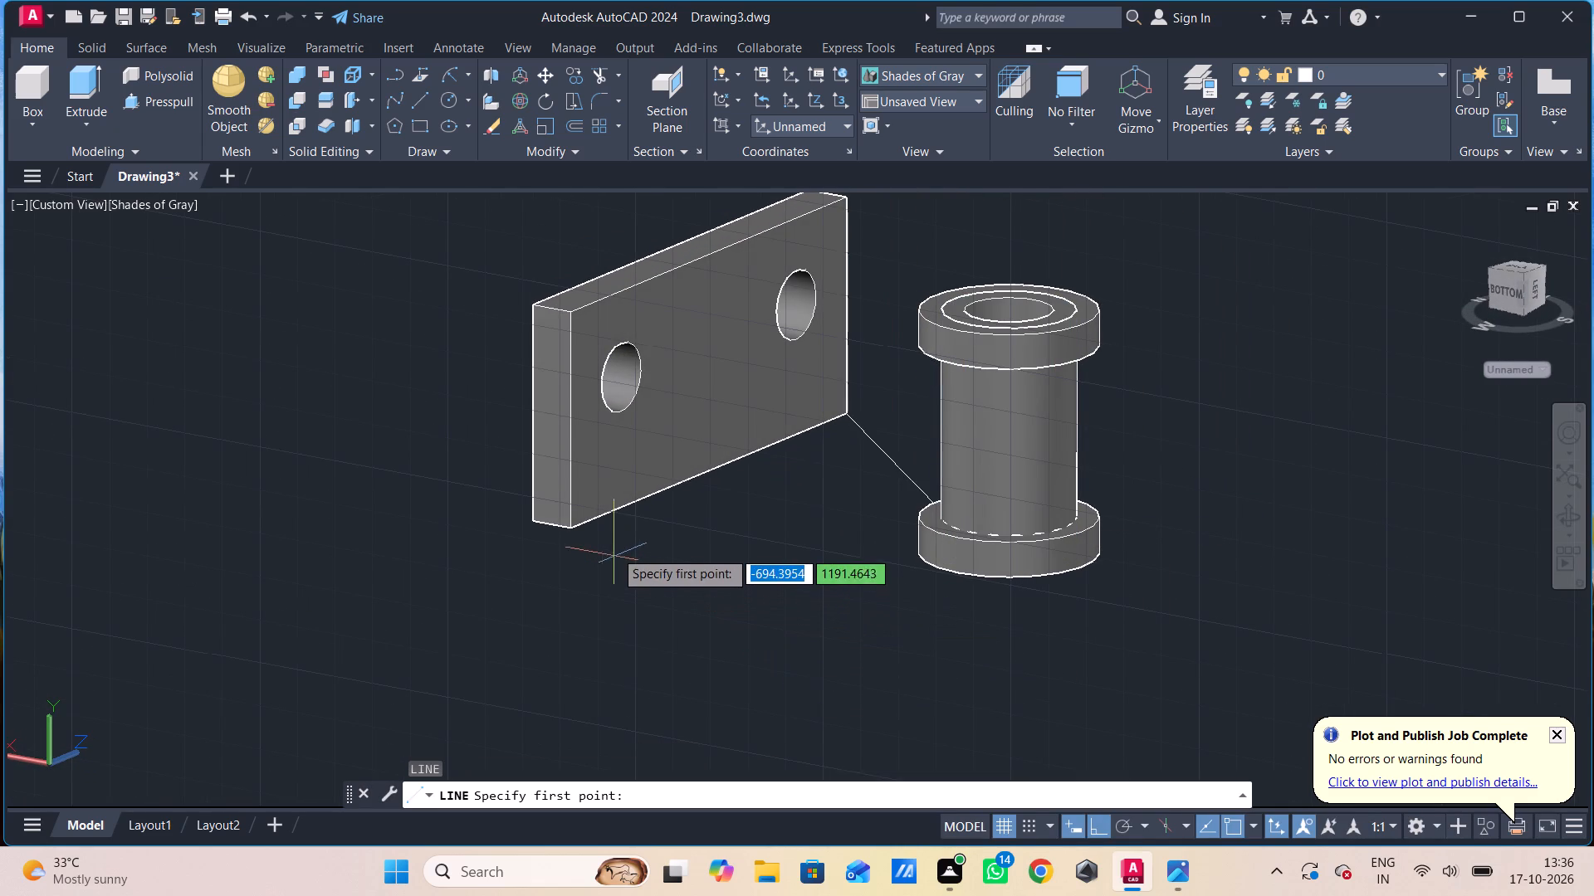
pyautogui.click(577, 528)
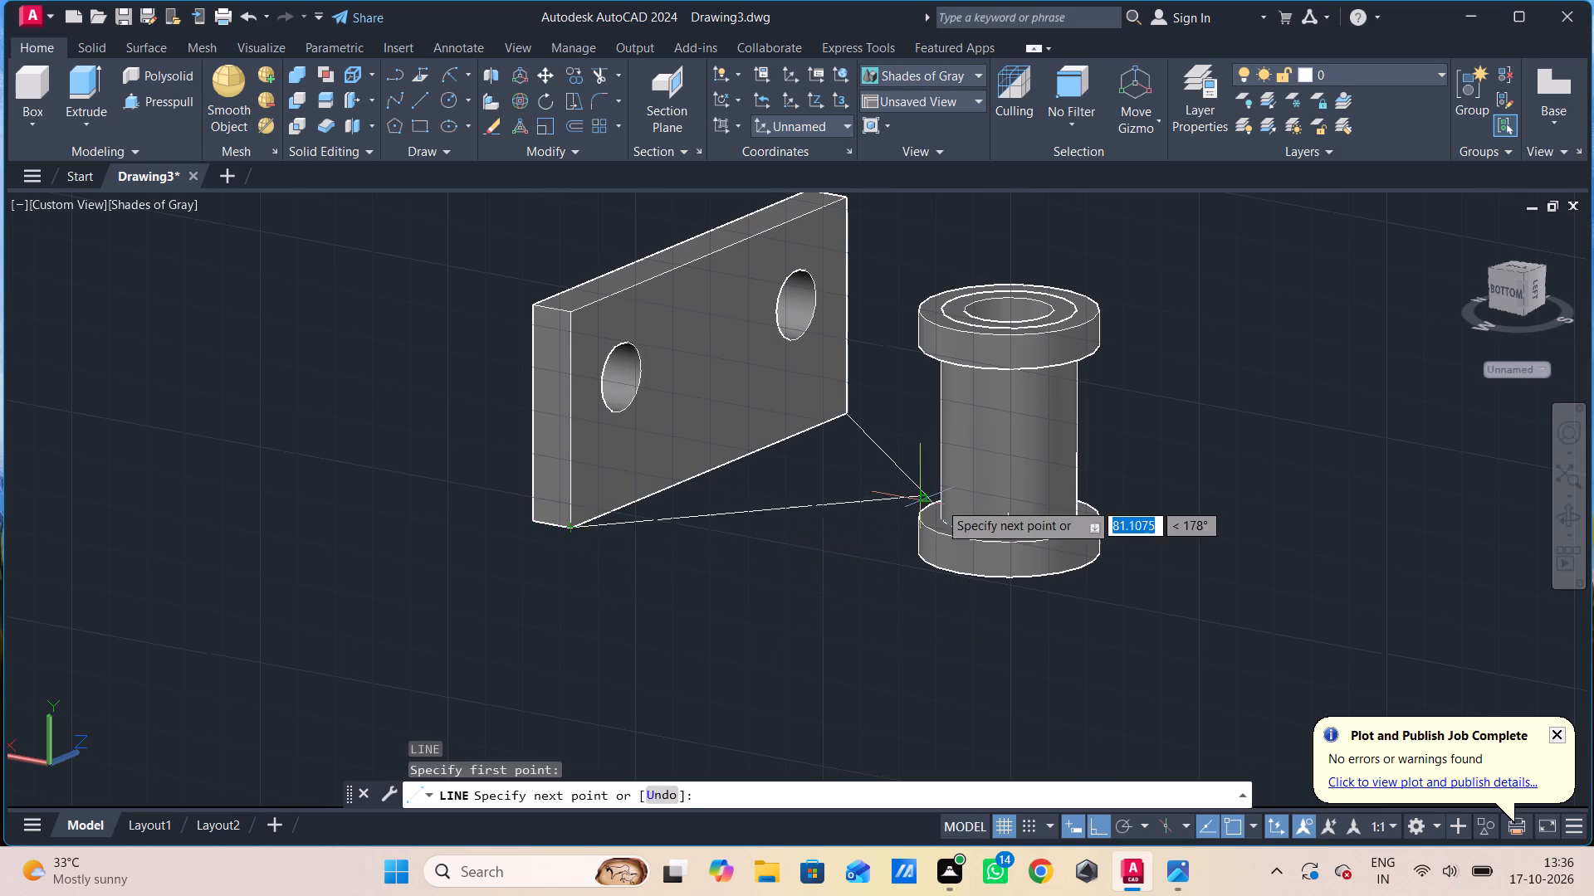
pyautogui.click(957, 513)
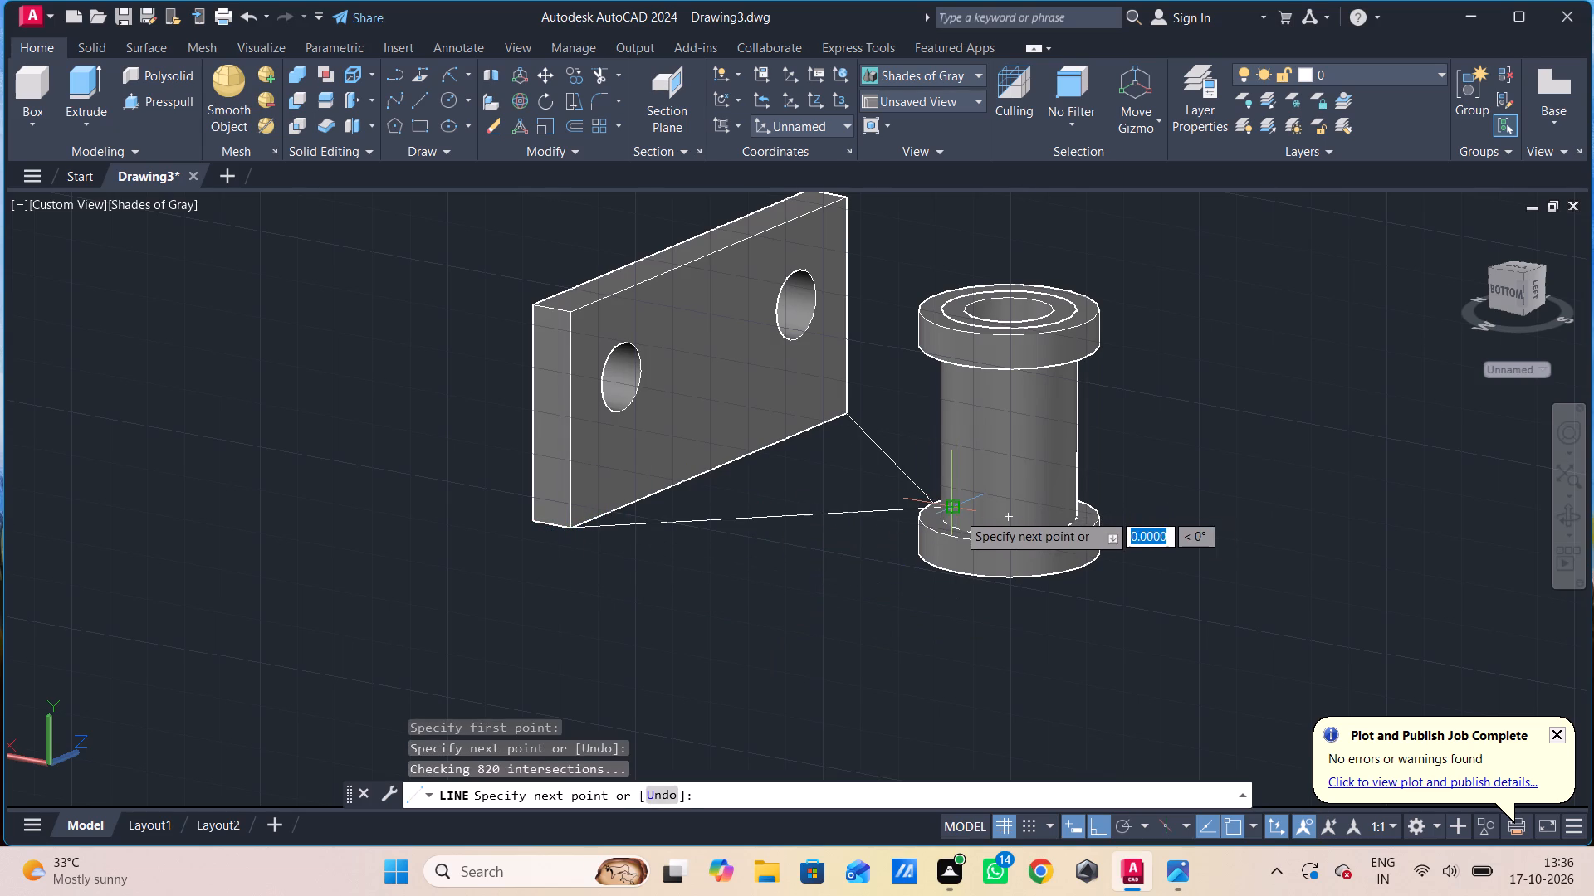
pyautogui.keyDown('shift'); pyautogui.moveTo(878, 613); pyautogui.dragTo(952, 621, button='middle'); pyautogui.keyUp('shift')
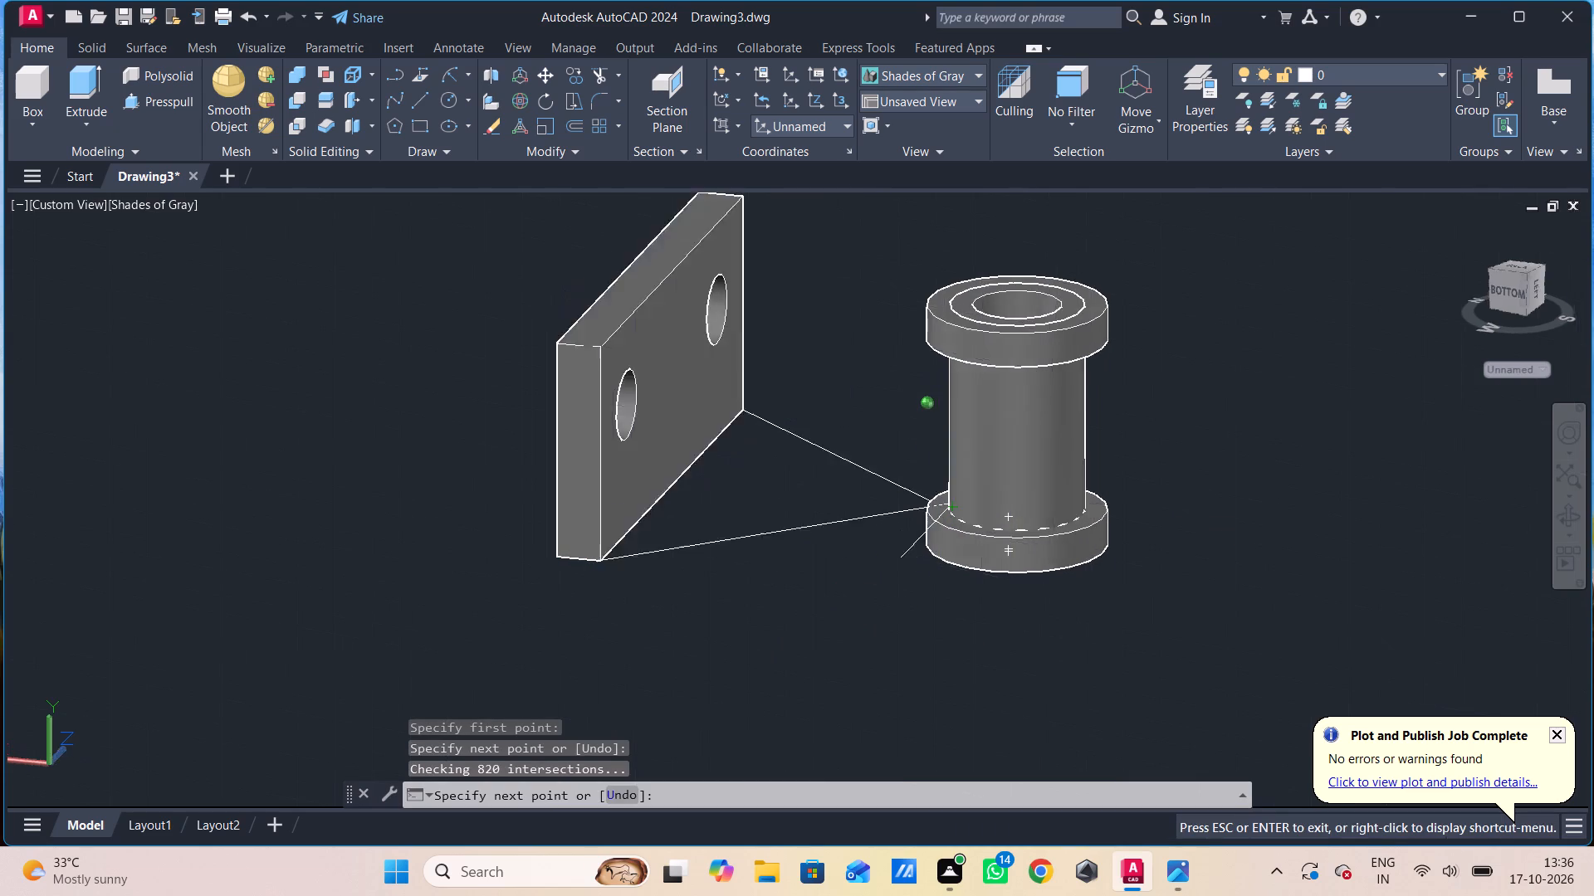
pyautogui.keyDown('shift'); pyautogui.moveTo(952, 621); pyautogui.dragTo(1063, 631, button='middle'); pyautogui.keyUp('shift')
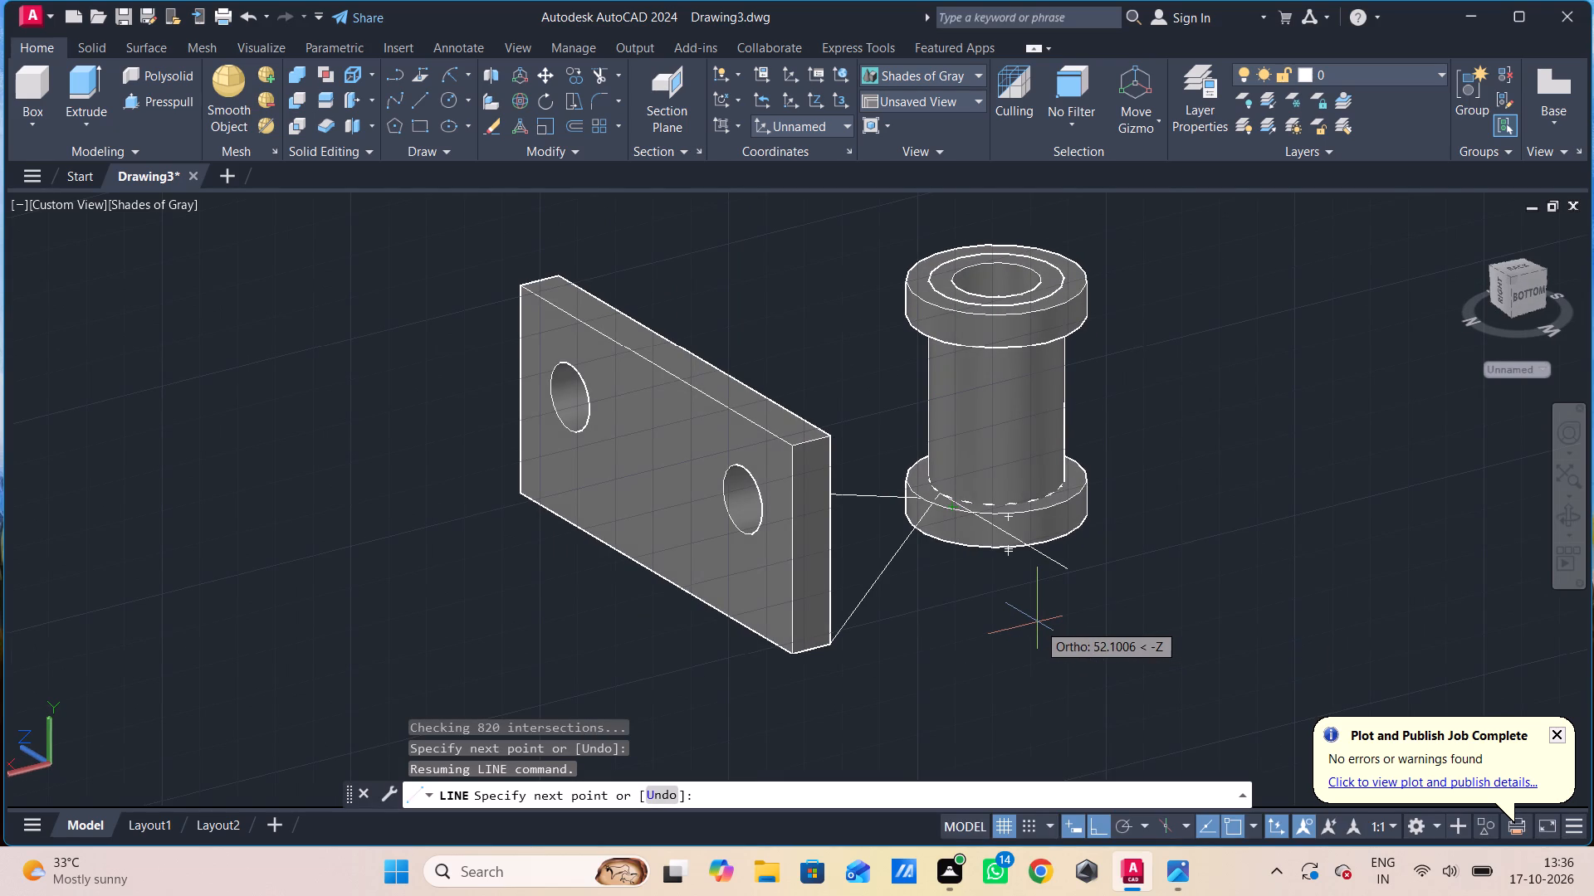
pyautogui.keyDown('shift'); pyautogui.moveTo(943, 588); pyautogui.dragTo(868, 588, button='middle'); pyautogui.keyUp('shift')
pyautogui.scroll(3, 964, 494)
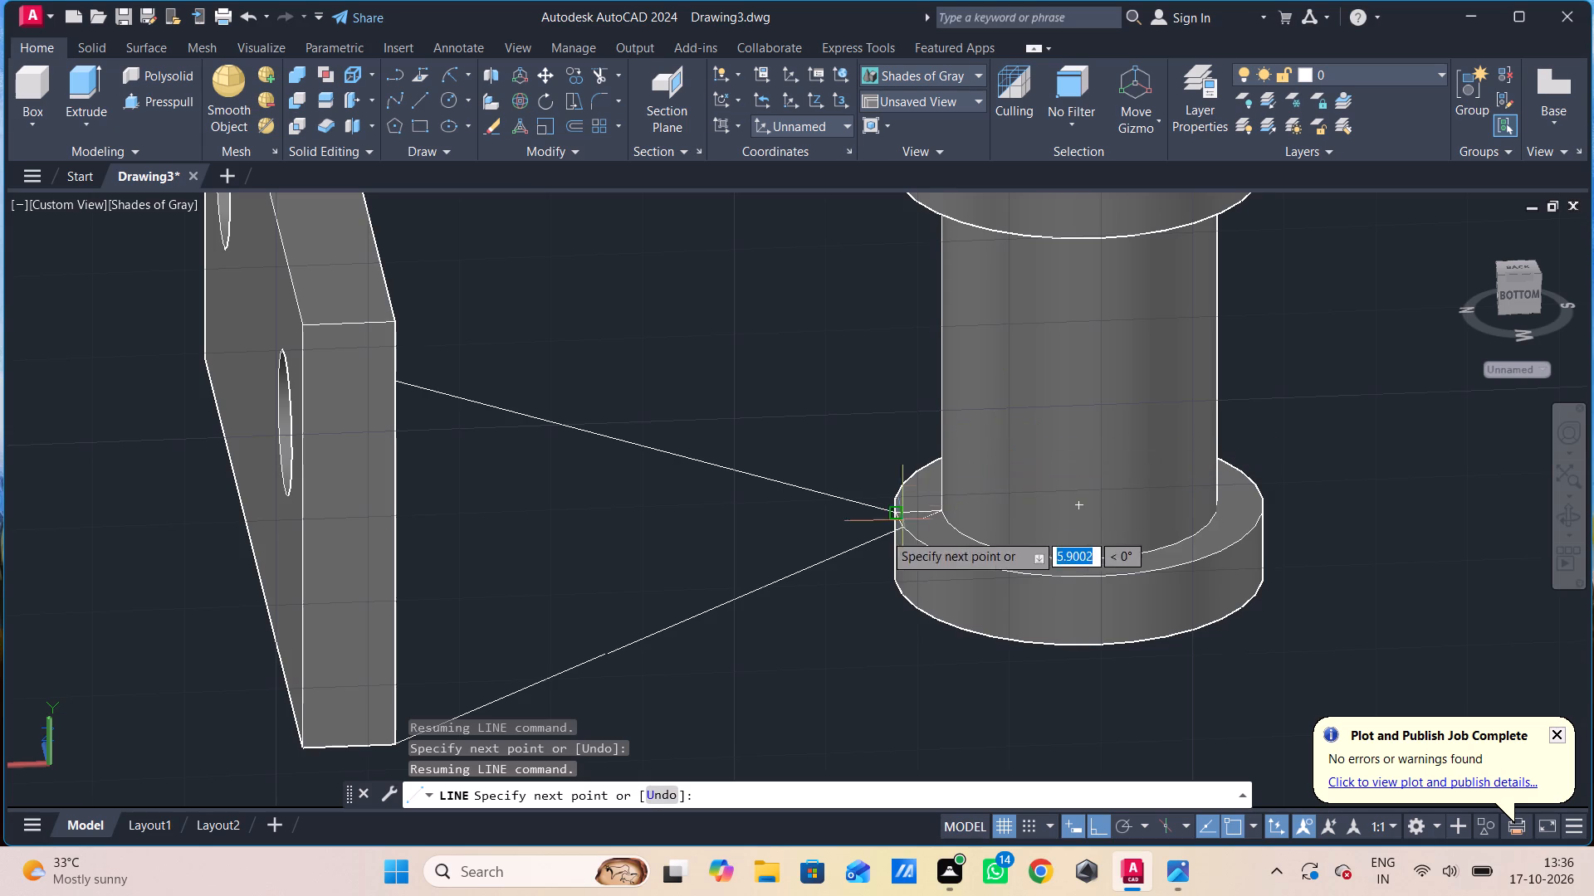
pyautogui.hotkey('ctrl', 'z')
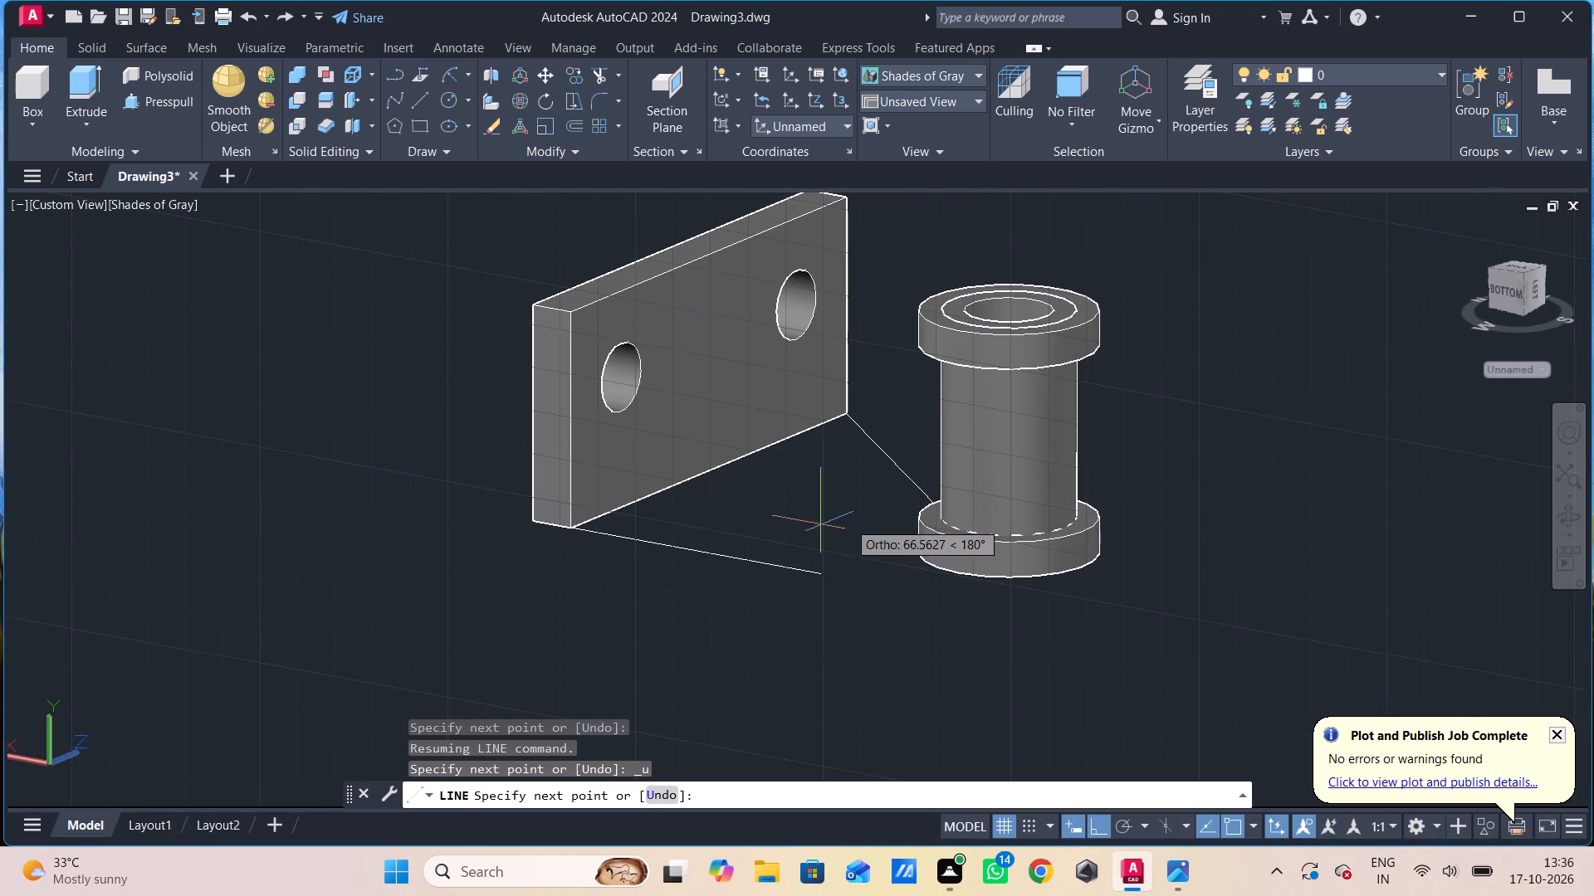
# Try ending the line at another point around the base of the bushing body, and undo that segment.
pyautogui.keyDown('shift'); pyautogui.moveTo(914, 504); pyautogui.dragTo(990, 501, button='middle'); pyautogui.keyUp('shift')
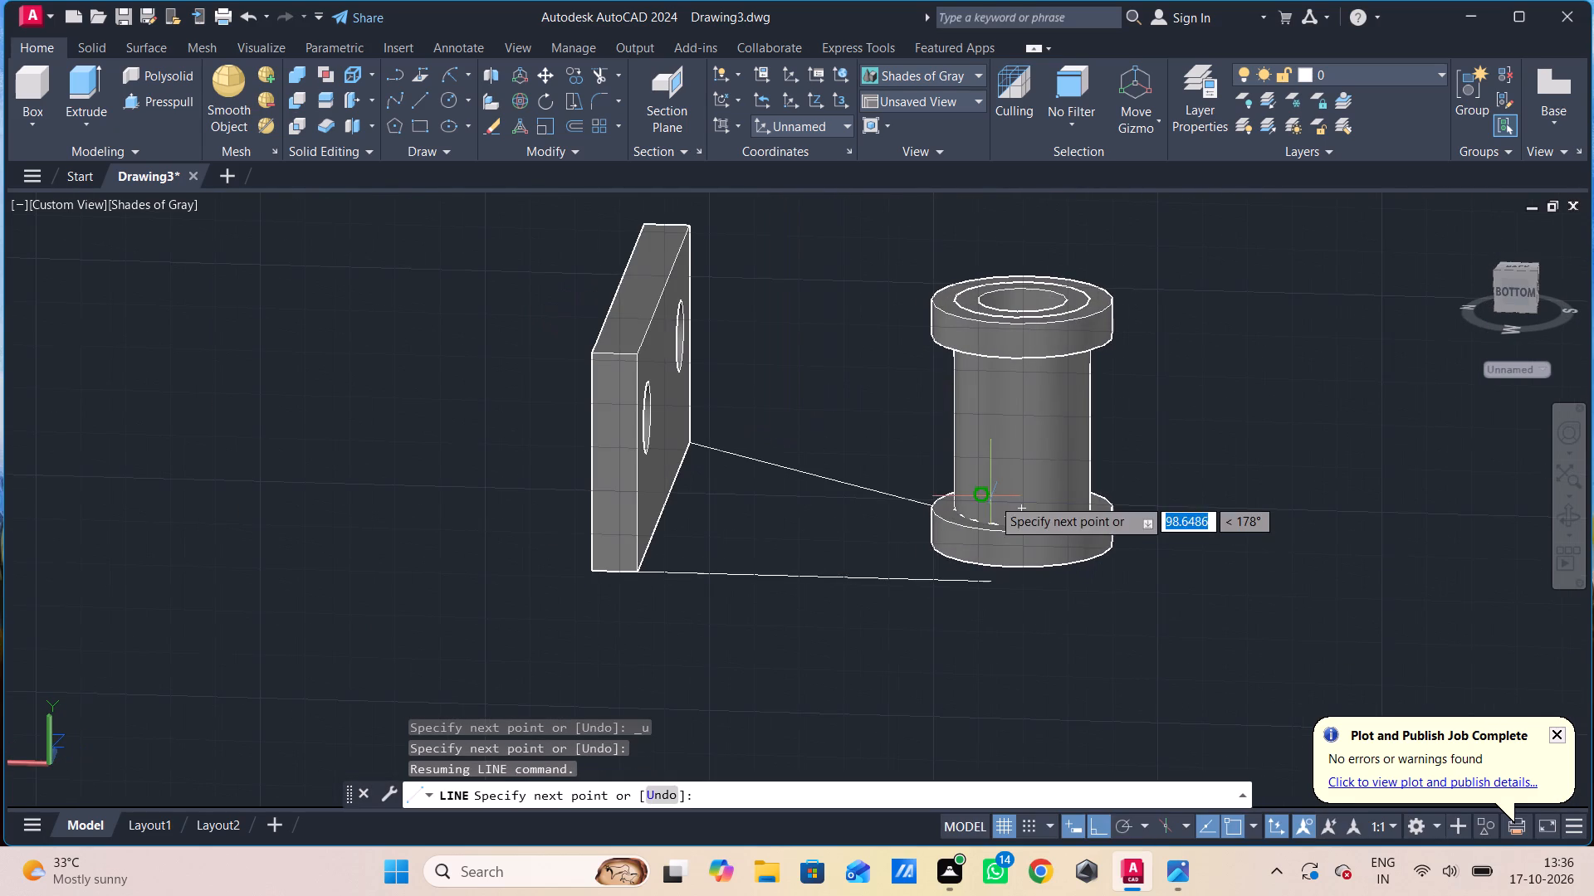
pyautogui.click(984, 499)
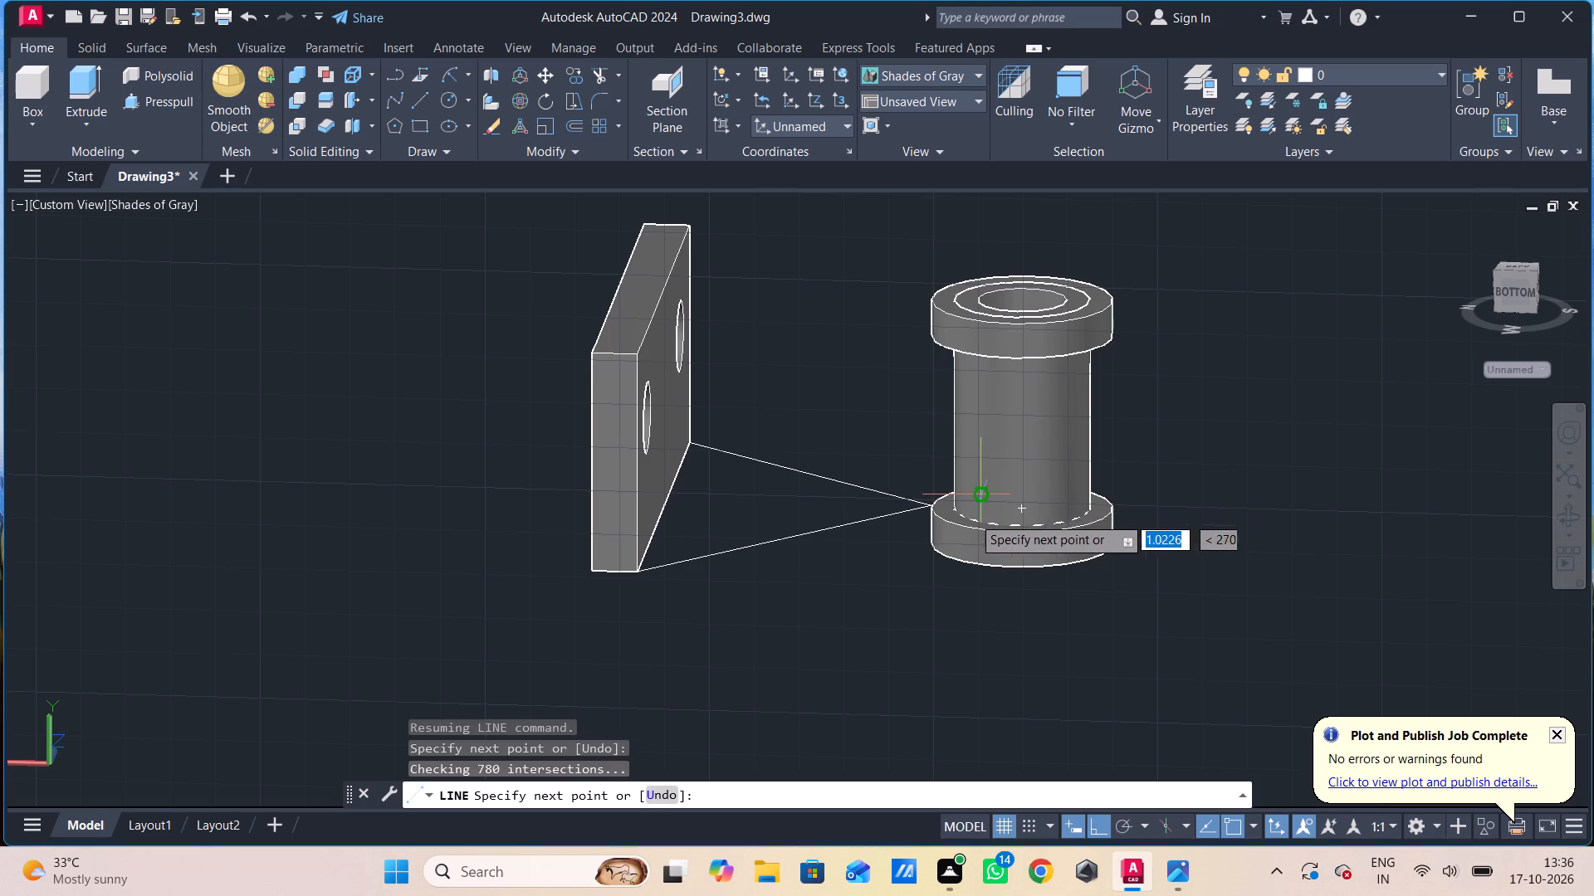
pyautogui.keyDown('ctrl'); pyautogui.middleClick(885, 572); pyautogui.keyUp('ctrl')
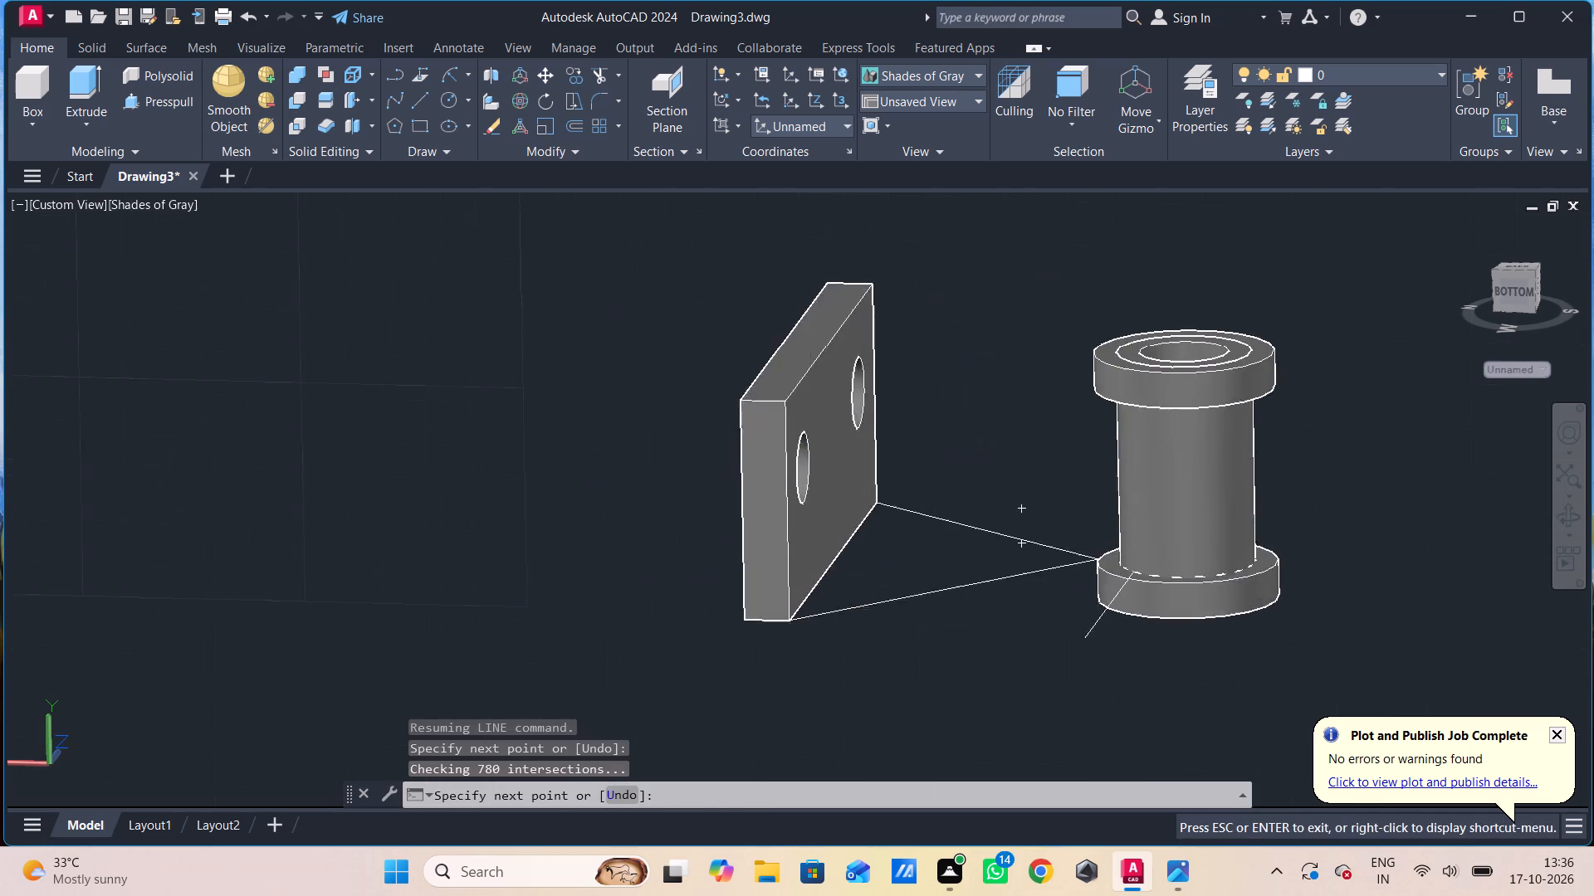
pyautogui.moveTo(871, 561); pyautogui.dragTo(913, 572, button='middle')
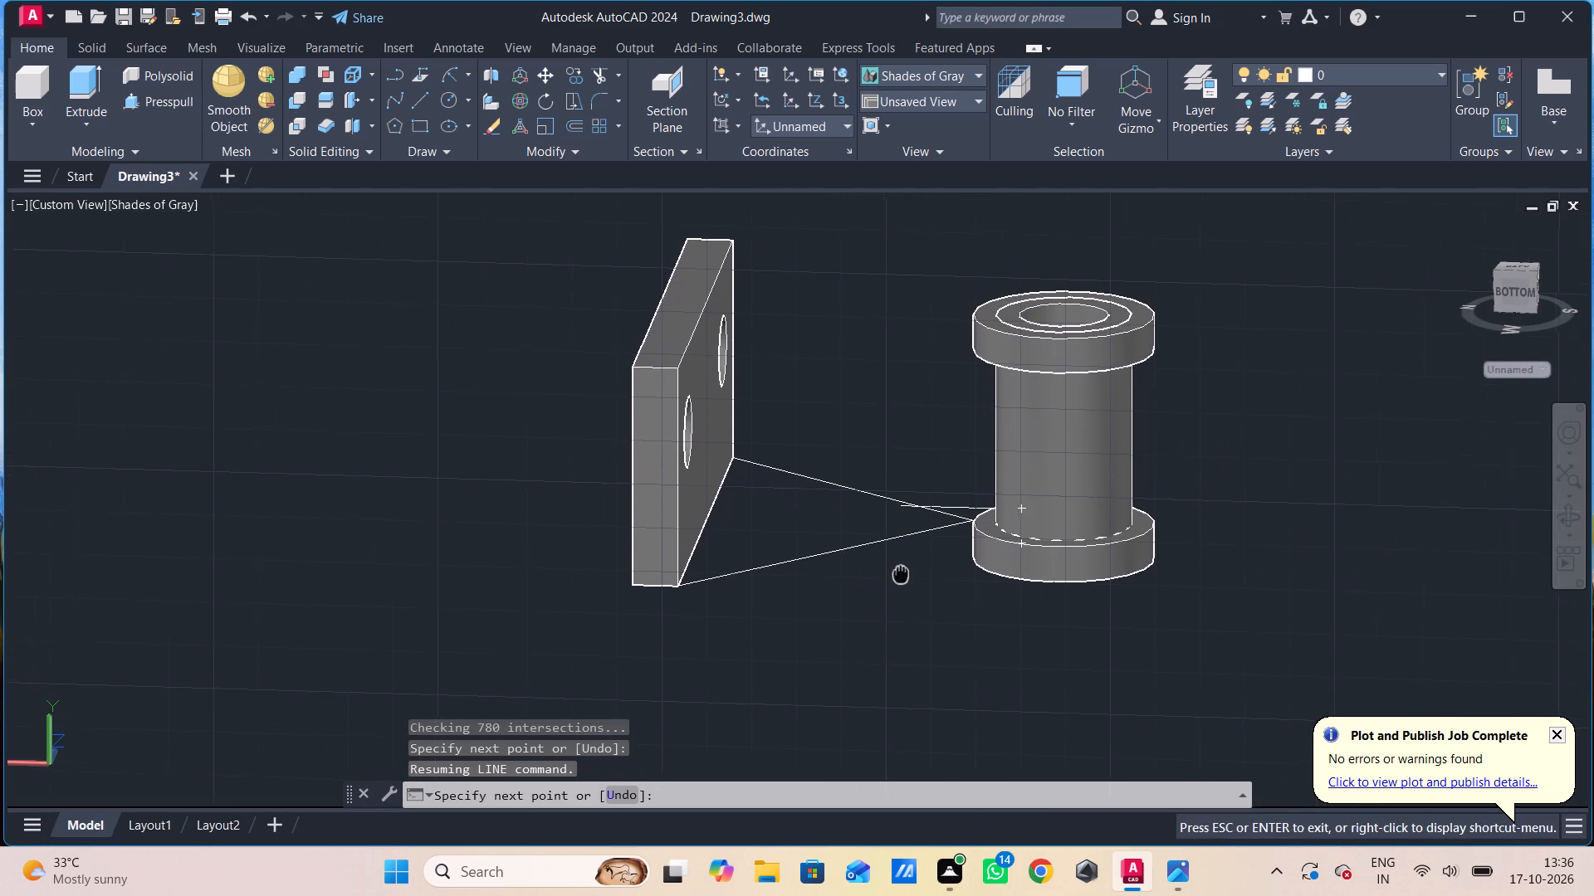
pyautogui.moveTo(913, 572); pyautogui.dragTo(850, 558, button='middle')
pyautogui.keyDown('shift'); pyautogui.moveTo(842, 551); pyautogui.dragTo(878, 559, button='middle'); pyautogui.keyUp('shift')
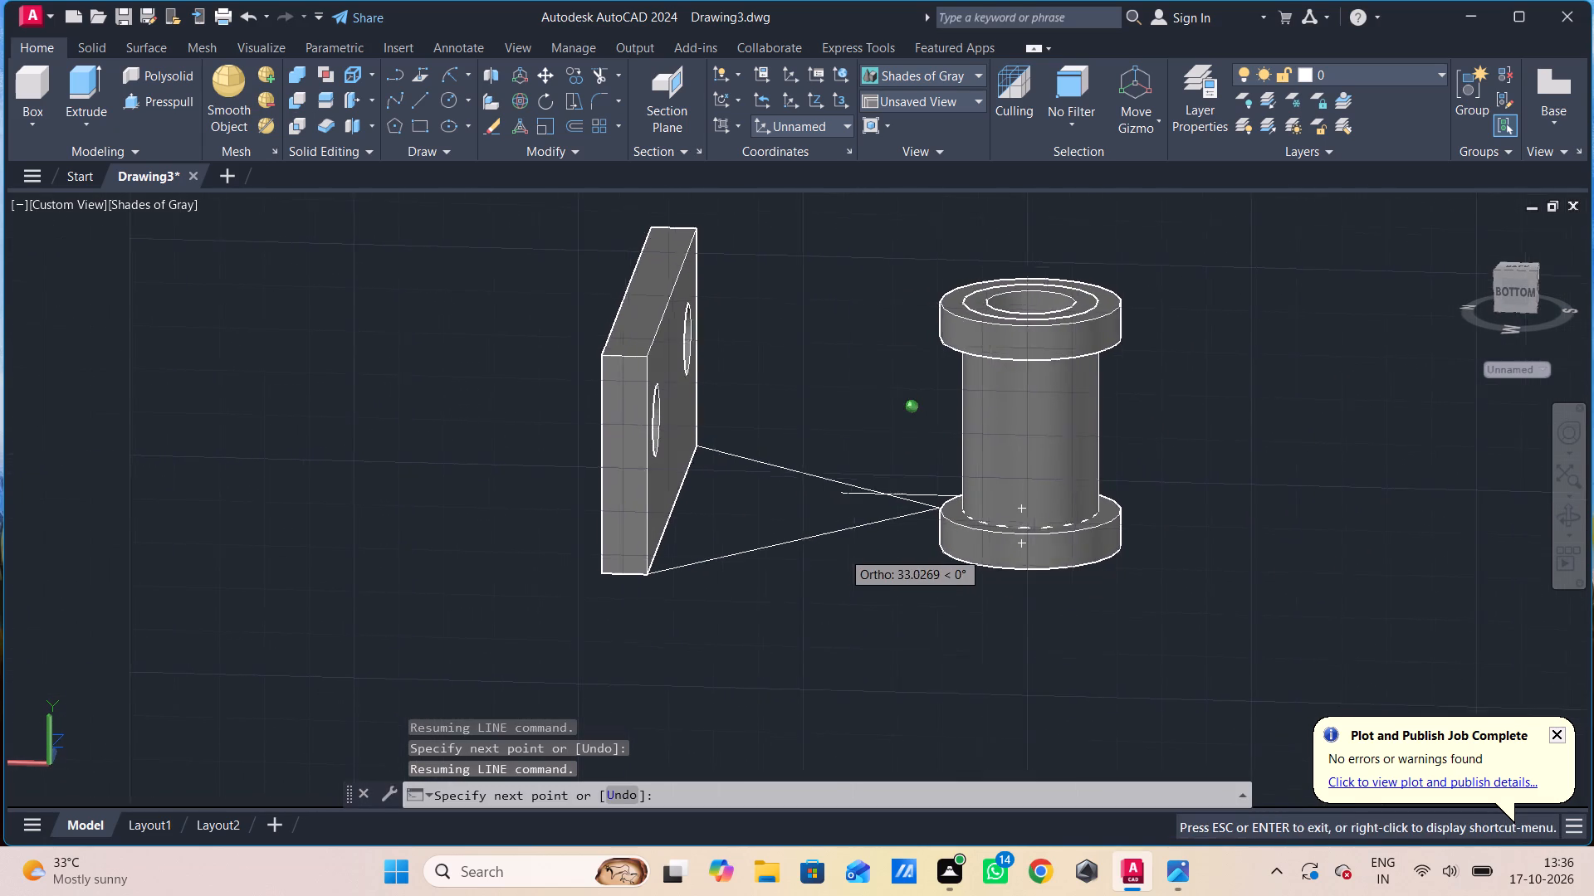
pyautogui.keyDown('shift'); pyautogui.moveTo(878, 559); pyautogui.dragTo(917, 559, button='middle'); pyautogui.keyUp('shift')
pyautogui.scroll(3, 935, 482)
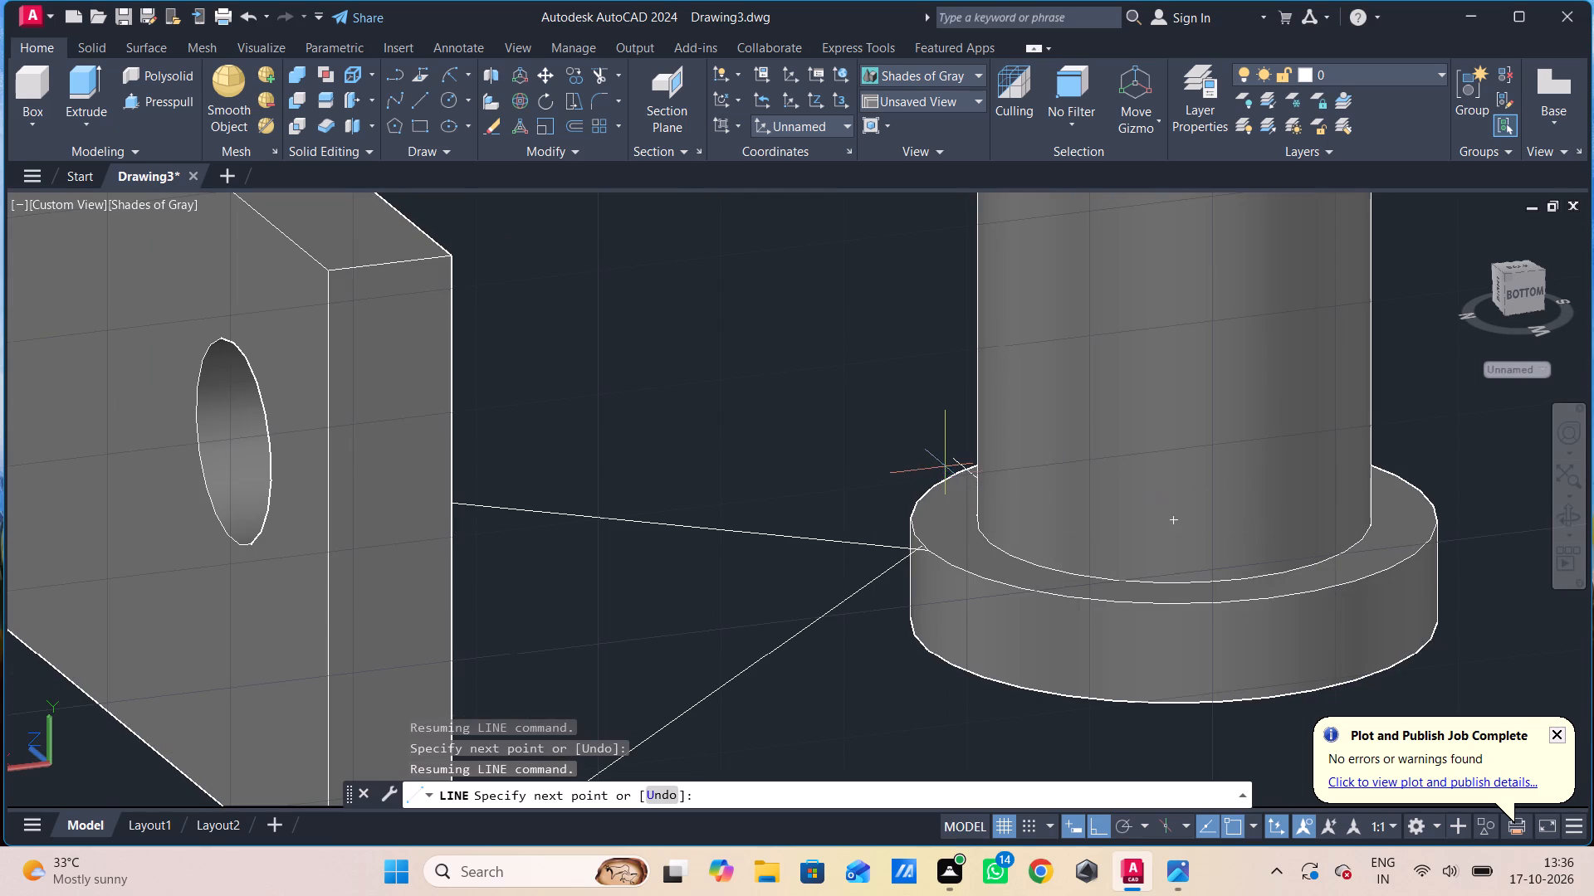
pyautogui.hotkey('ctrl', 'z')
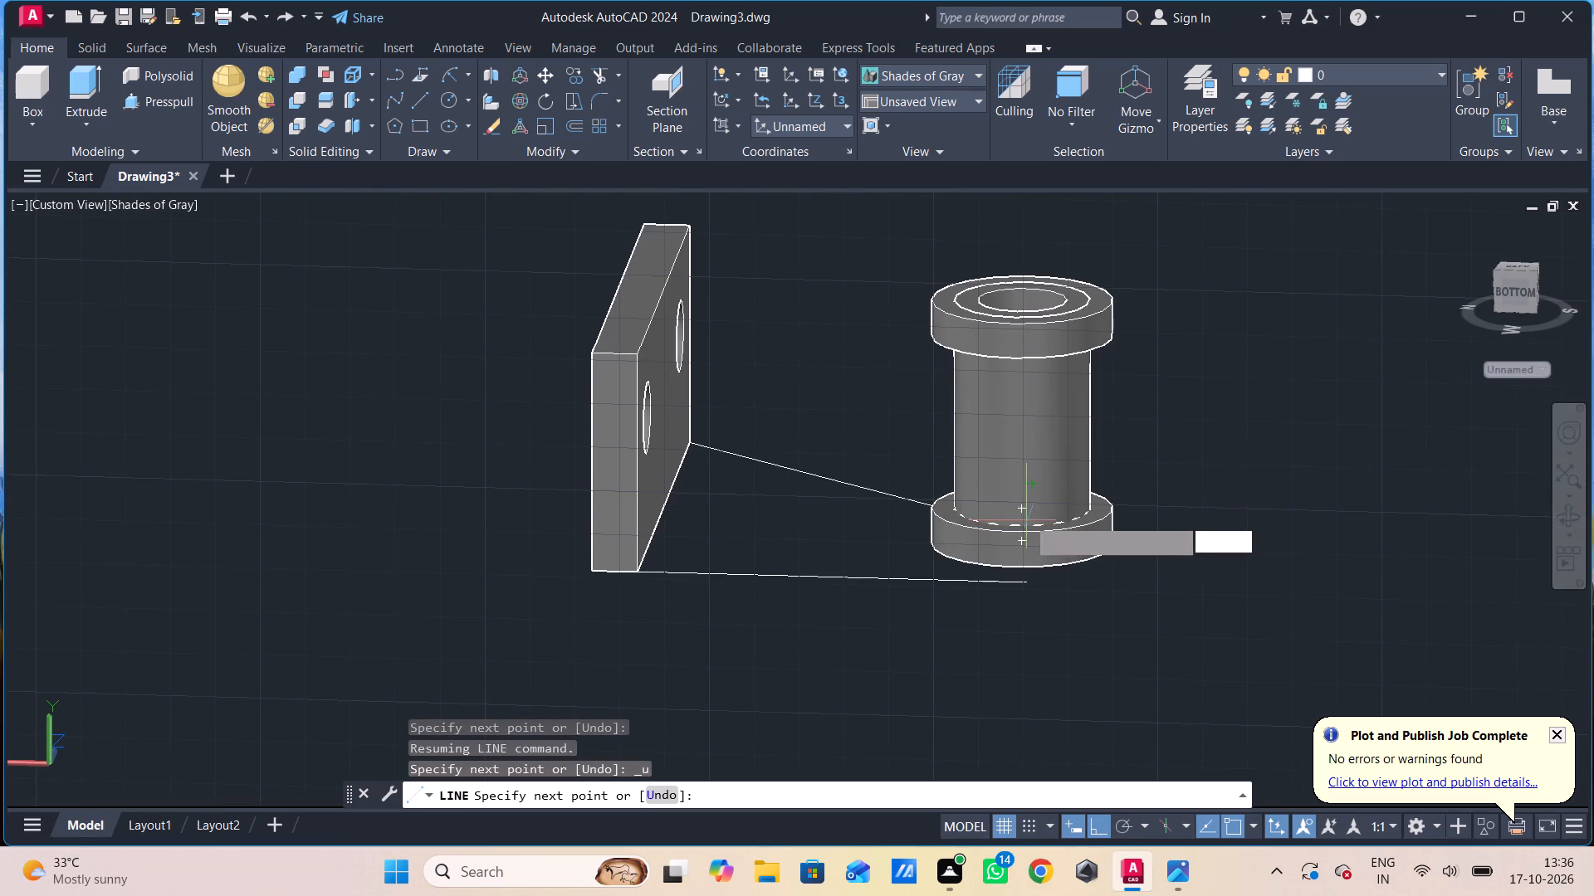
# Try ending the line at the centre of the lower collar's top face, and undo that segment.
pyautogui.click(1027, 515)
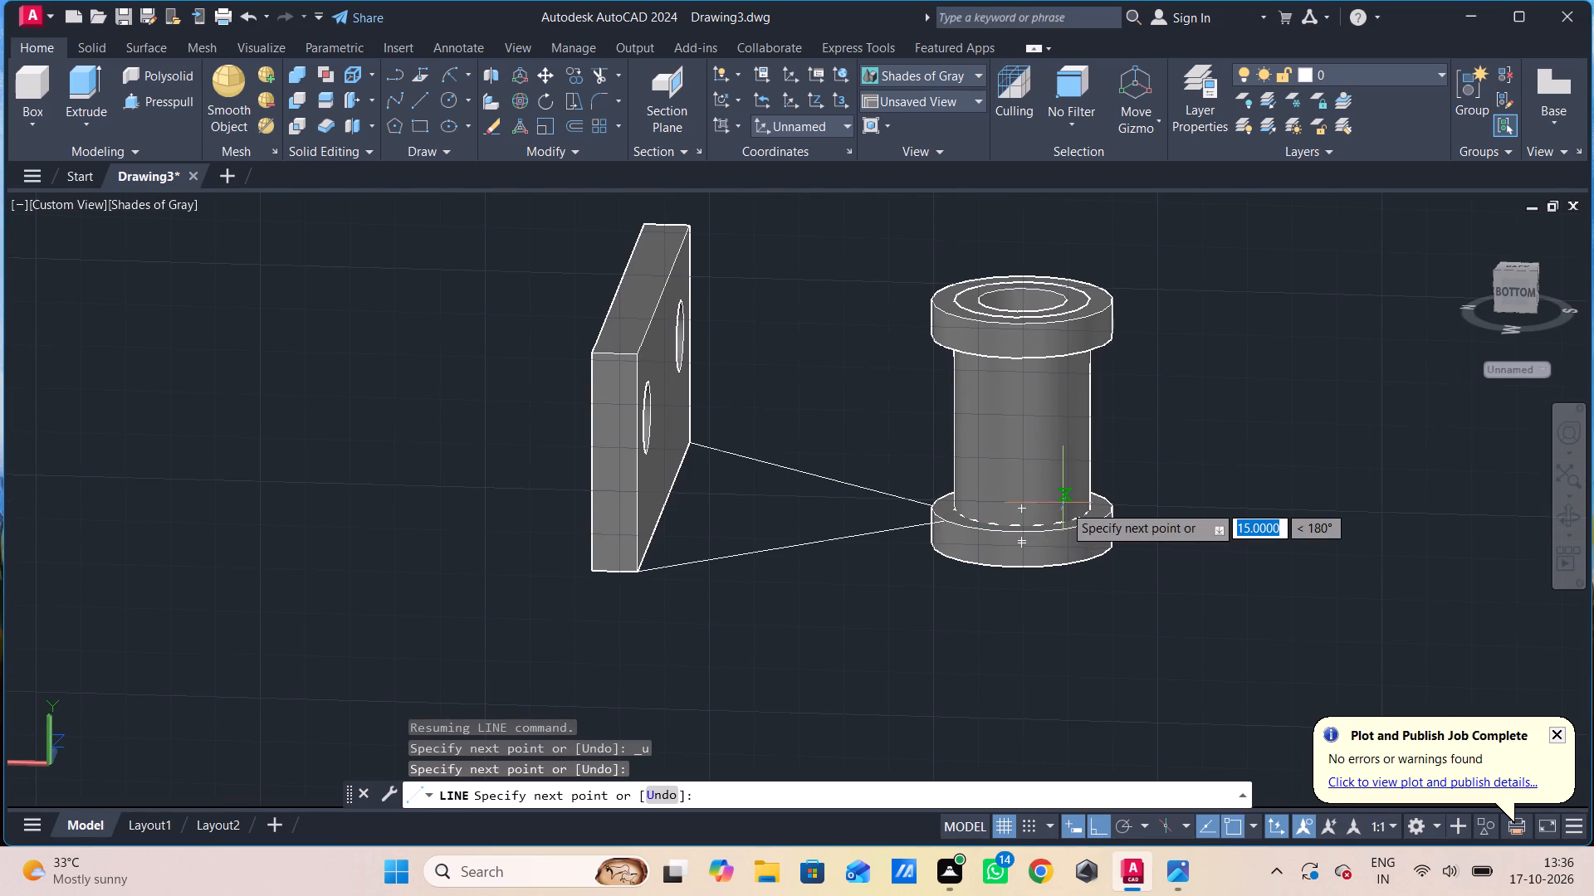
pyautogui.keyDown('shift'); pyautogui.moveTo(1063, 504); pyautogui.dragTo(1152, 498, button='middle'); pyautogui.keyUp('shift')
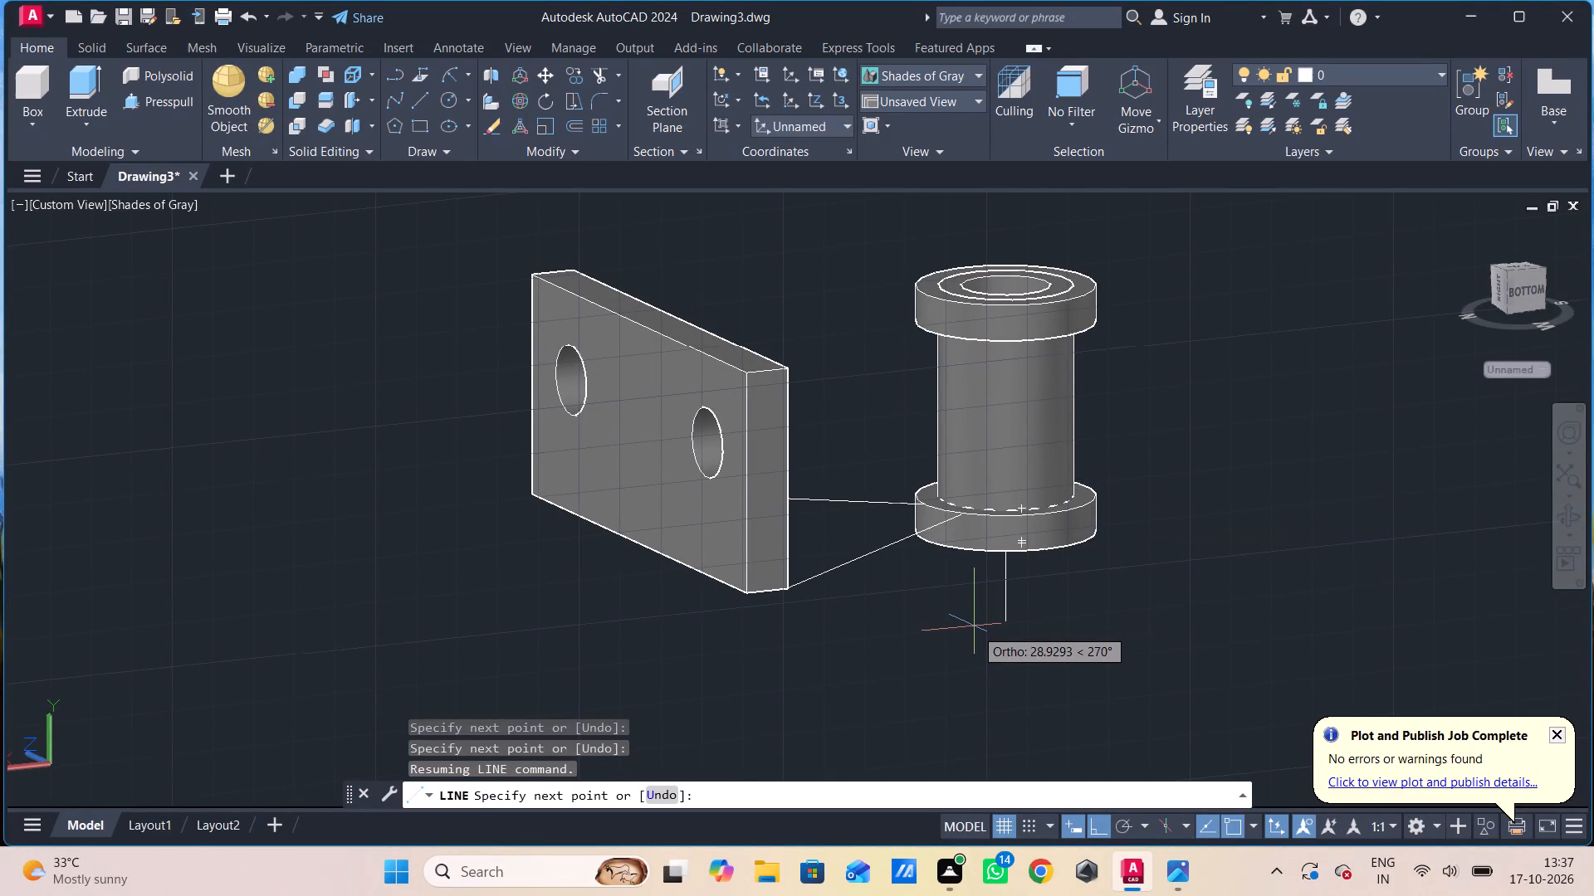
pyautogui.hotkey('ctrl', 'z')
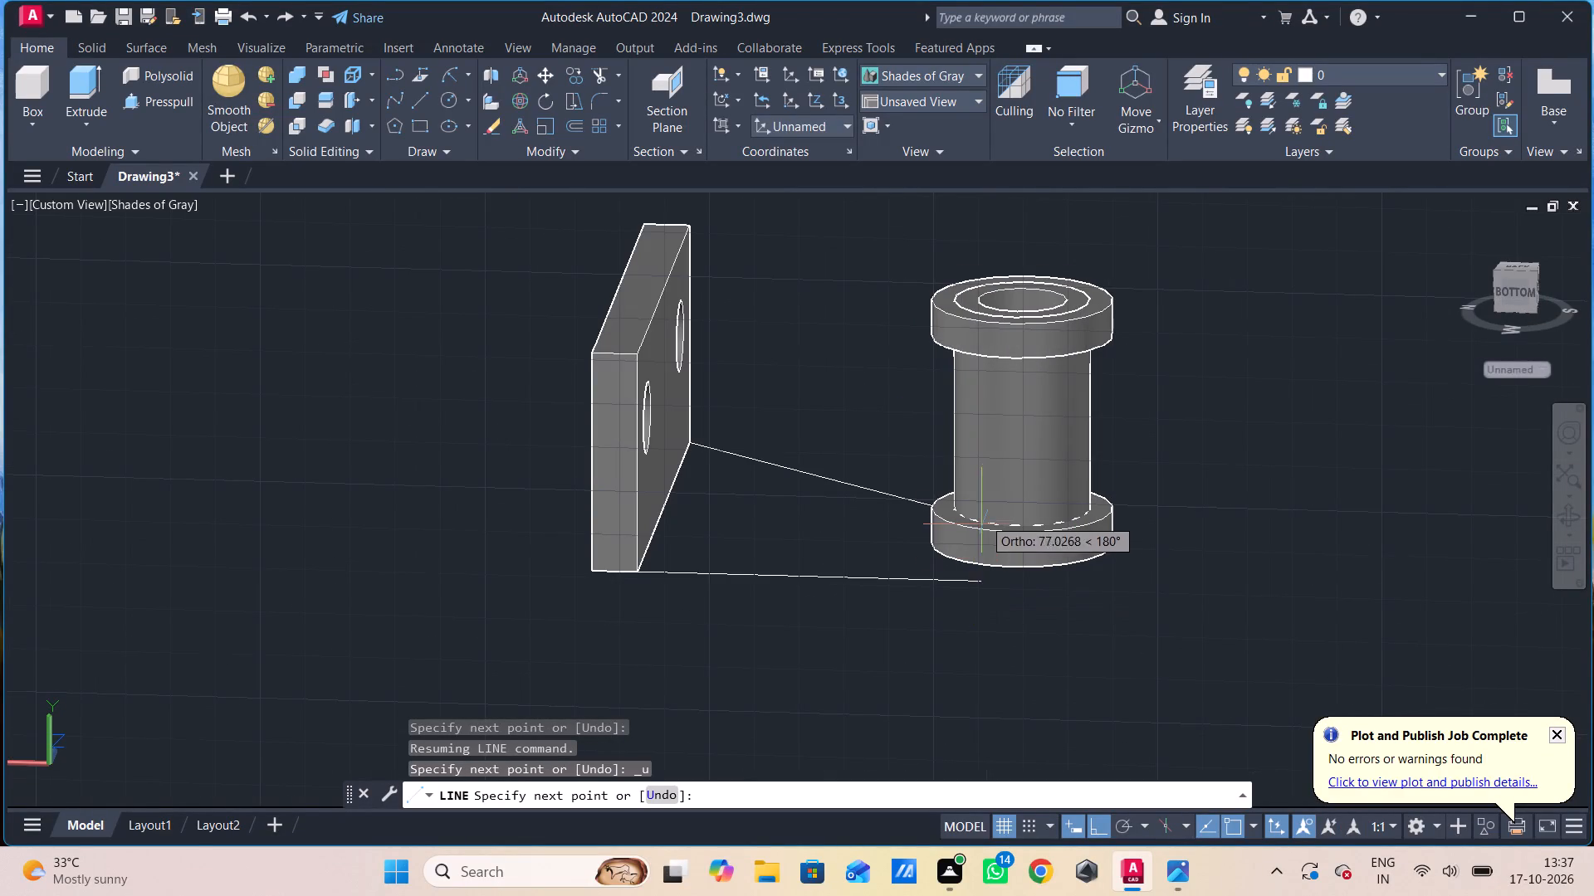
# End the line from the plate's lower corner at the centre of the lower collar's top face.
pyautogui.keyDown('shift'); pyautogui.moveTo(985, 475); pyautogui.dragTo(994, 477, button='middle'); pyautogui.keyUp('shift')
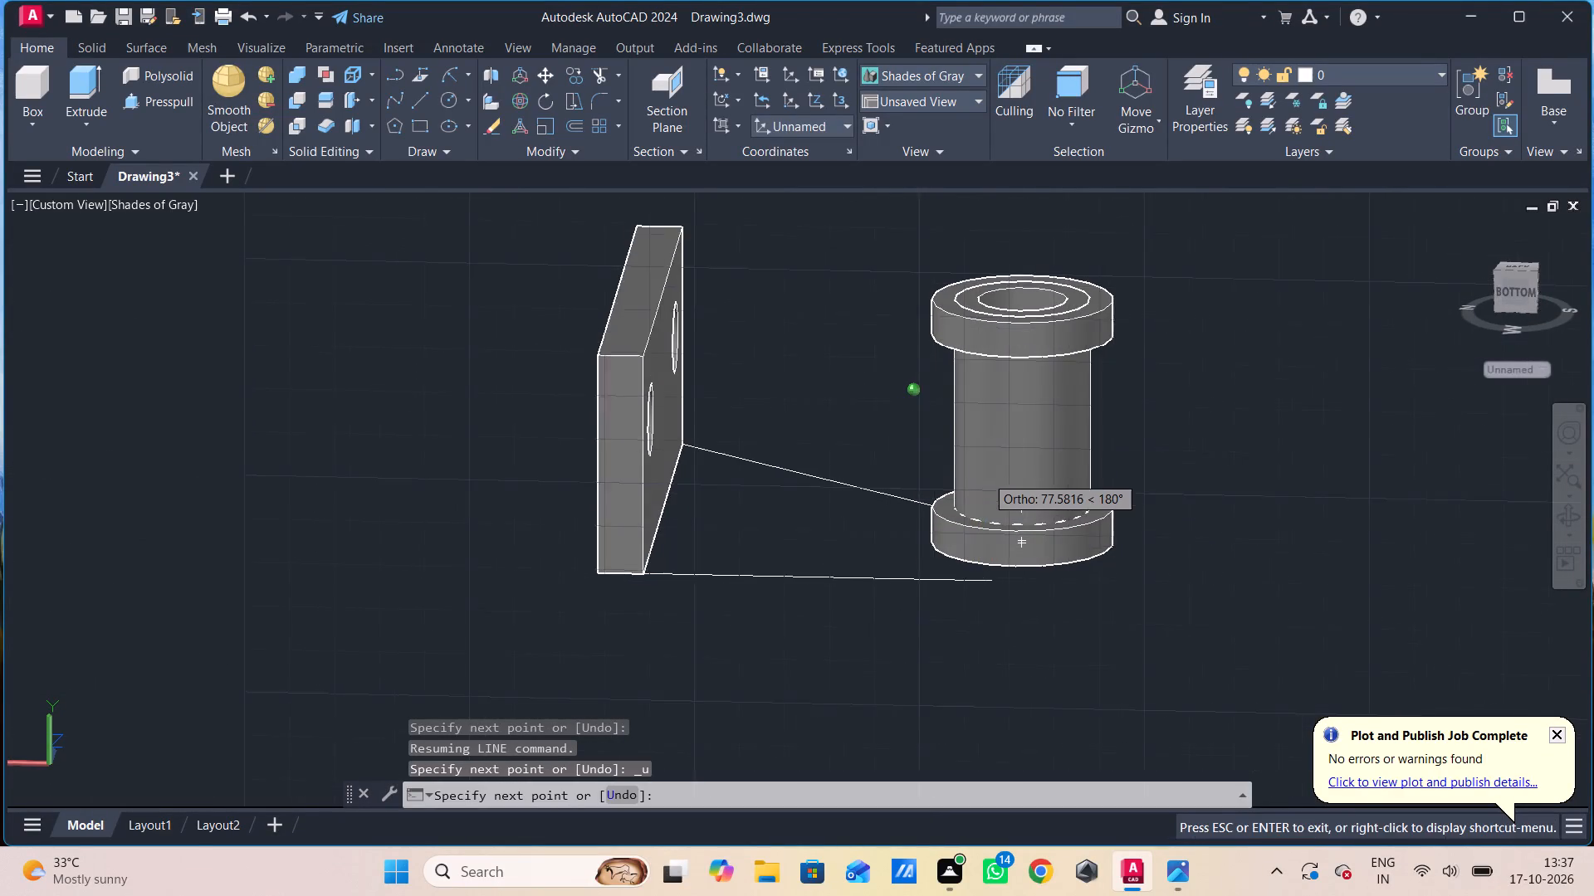
pyautogui.keyDown('shift'); pyautogui.moveTo(994, 477); pyautogui.dragTo(1020, 480, button='middle'); pyautogui.keyUp('shift')
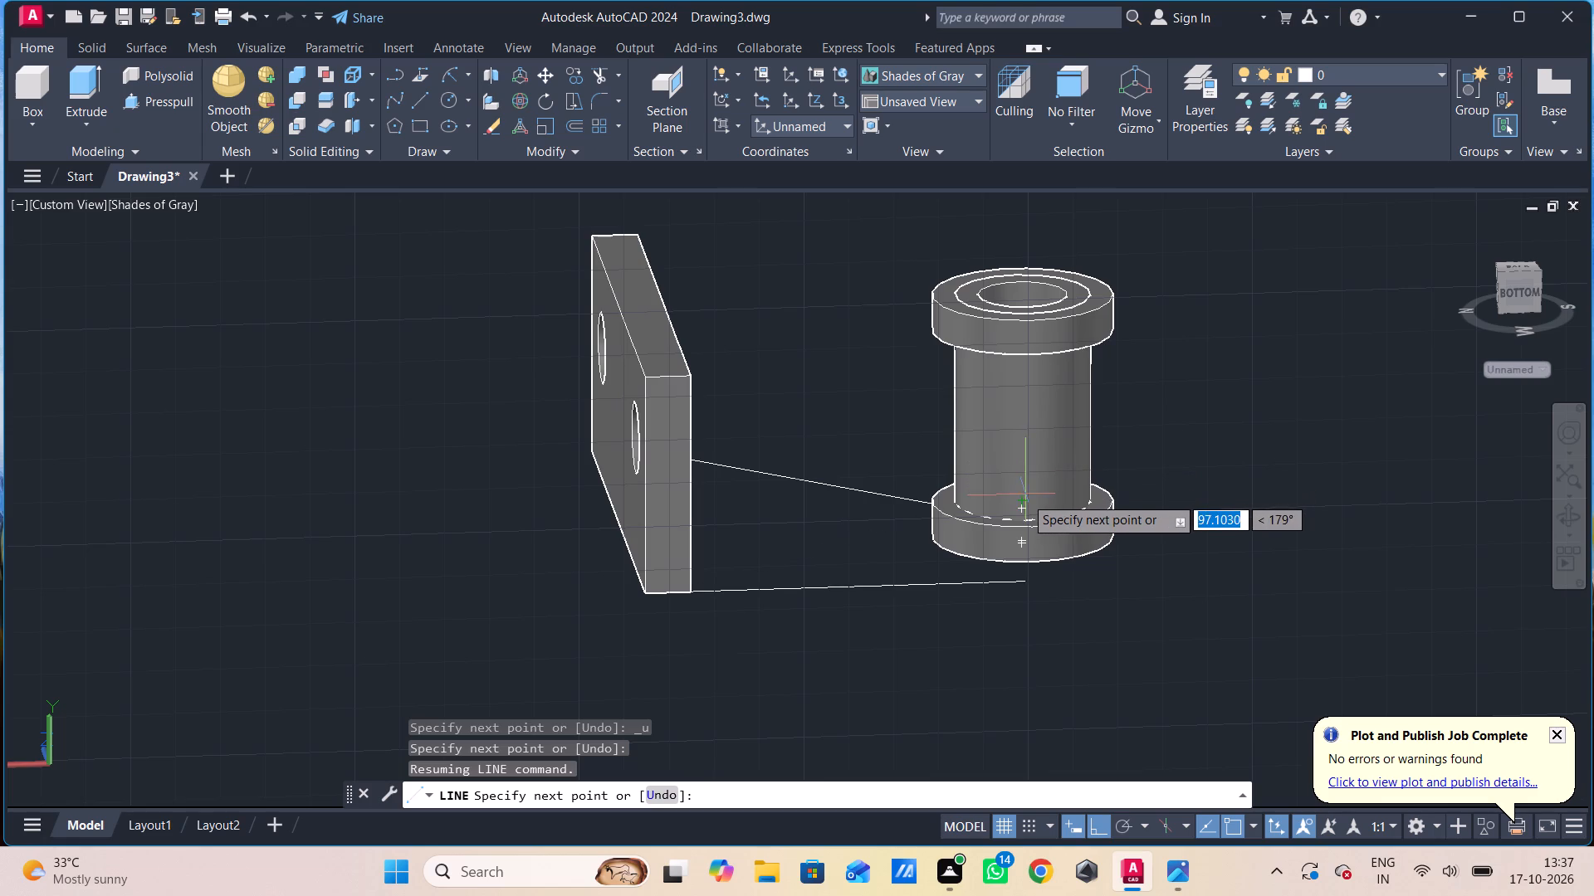
pyautogui.click(1020, 497)
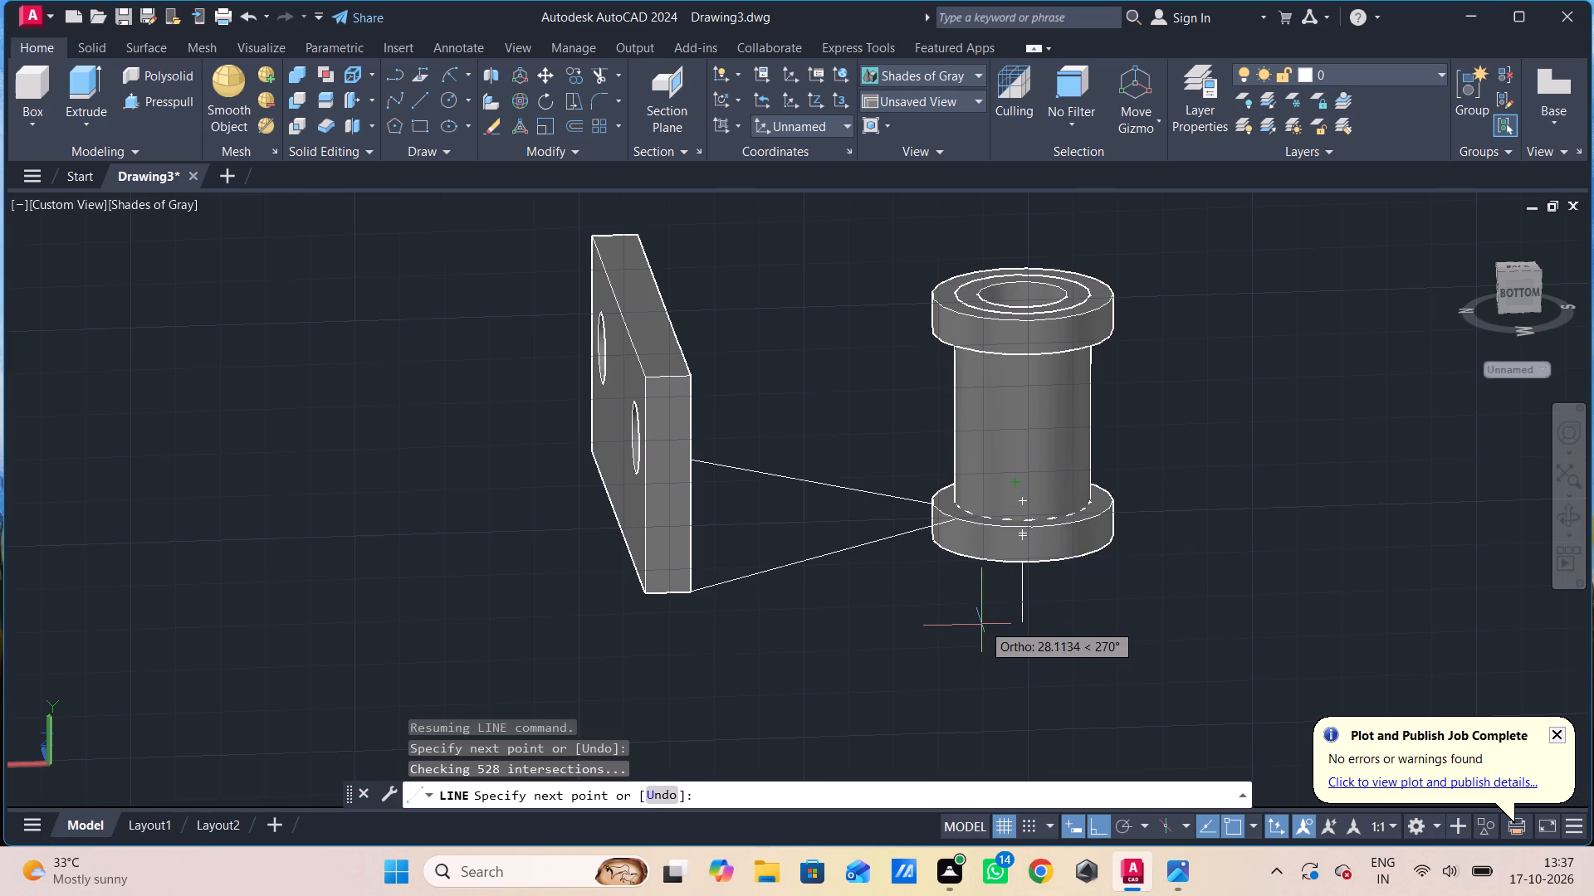
pyautogui.keyDown('shift'); pyautogui.moveTo(1080, 543); pyautogui.dragTo(1108, 533, button='middle'); pyautogui.keyUp('shift')
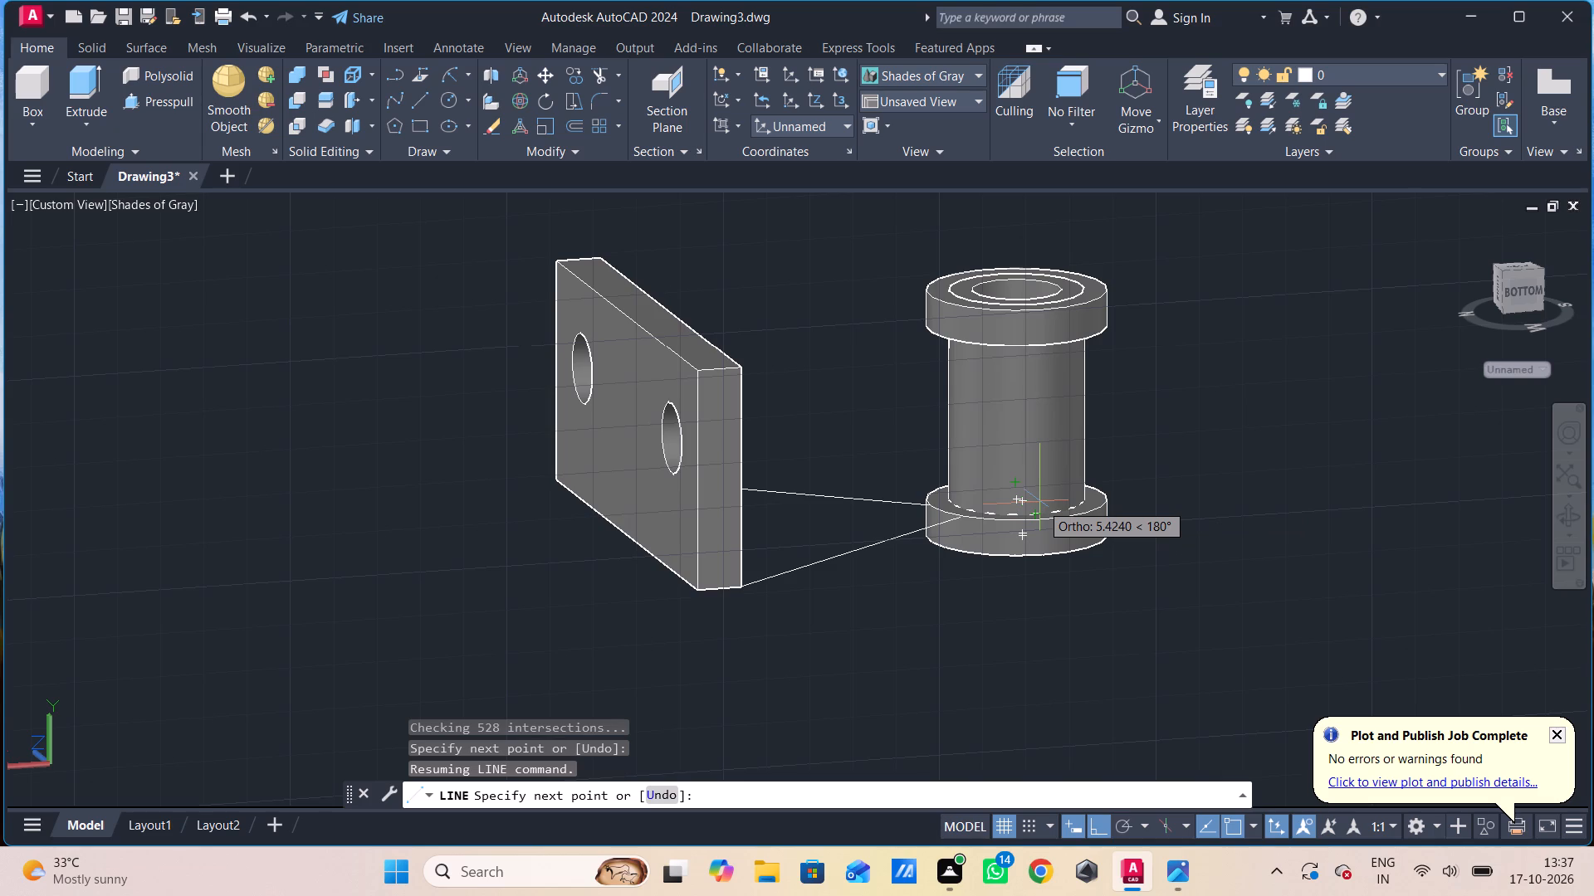
pyautogui.press('Escape')
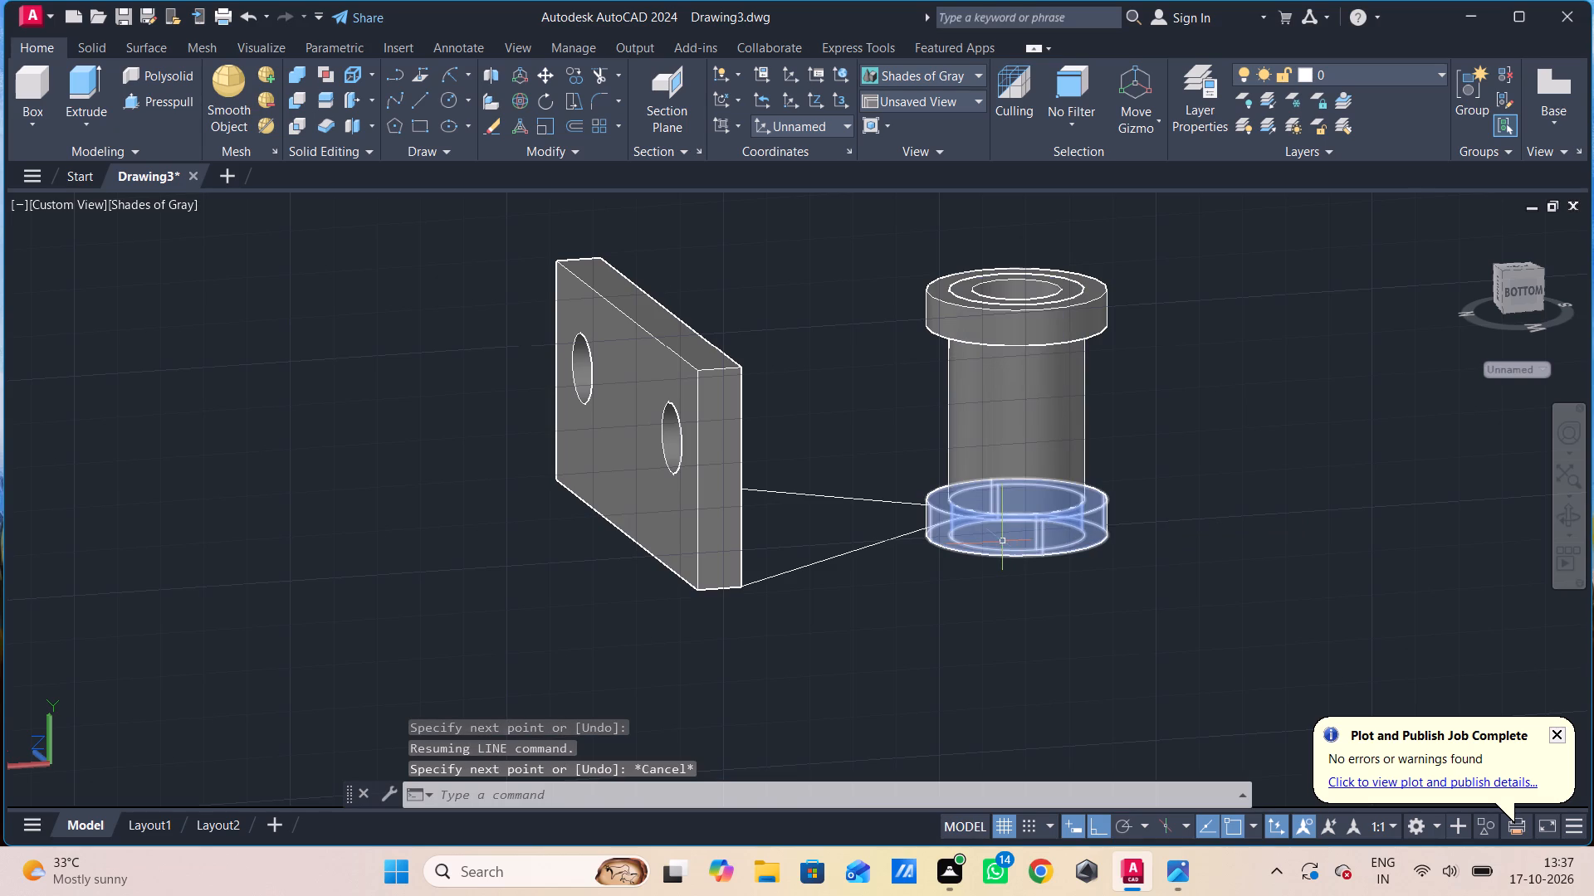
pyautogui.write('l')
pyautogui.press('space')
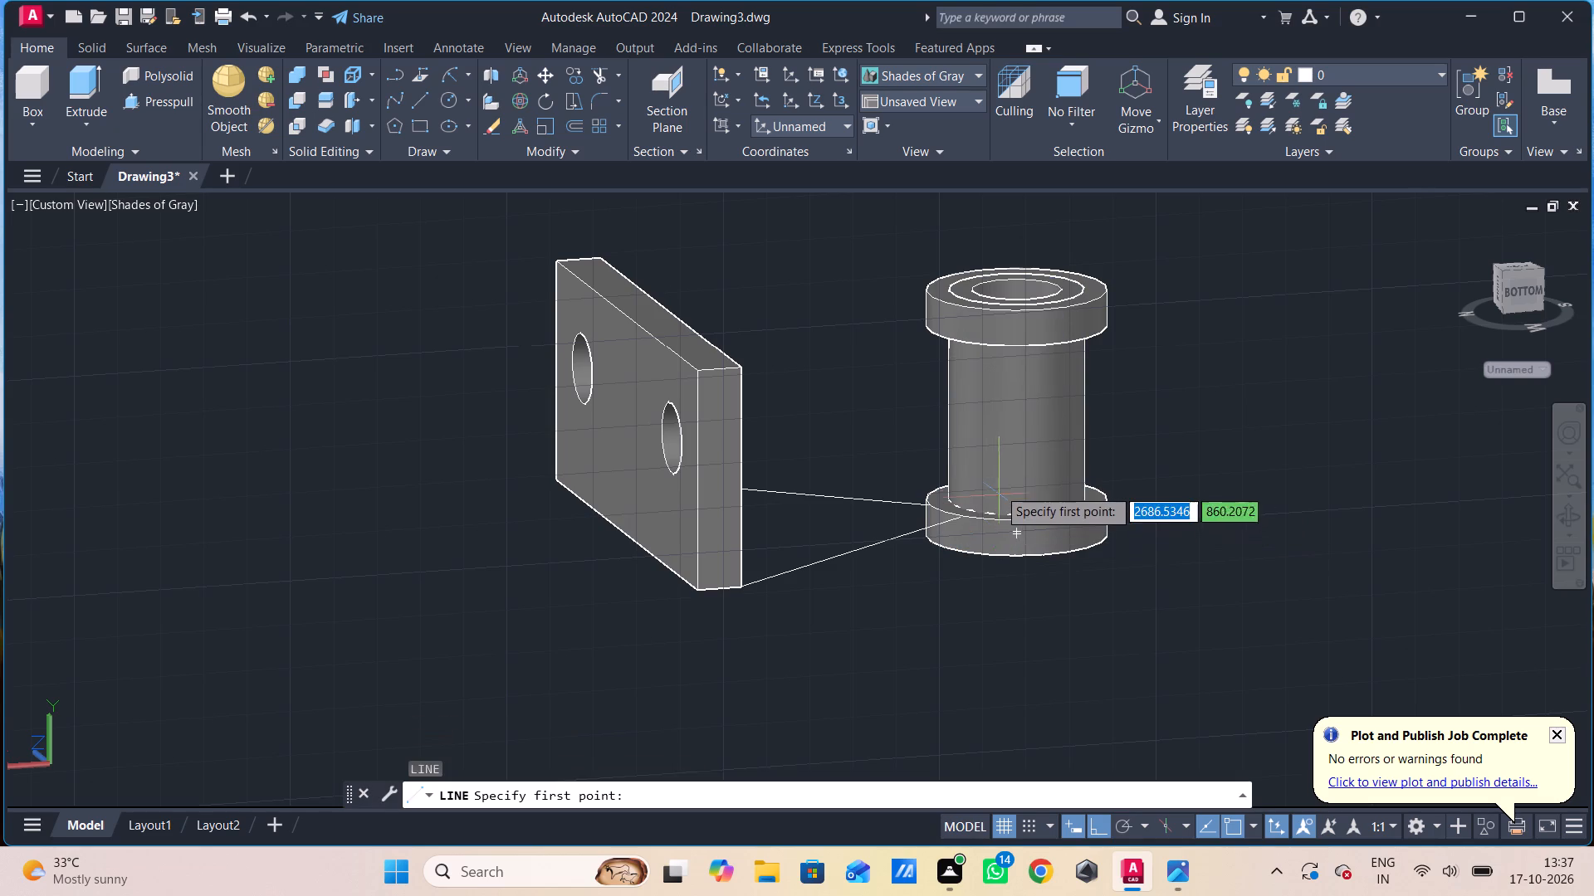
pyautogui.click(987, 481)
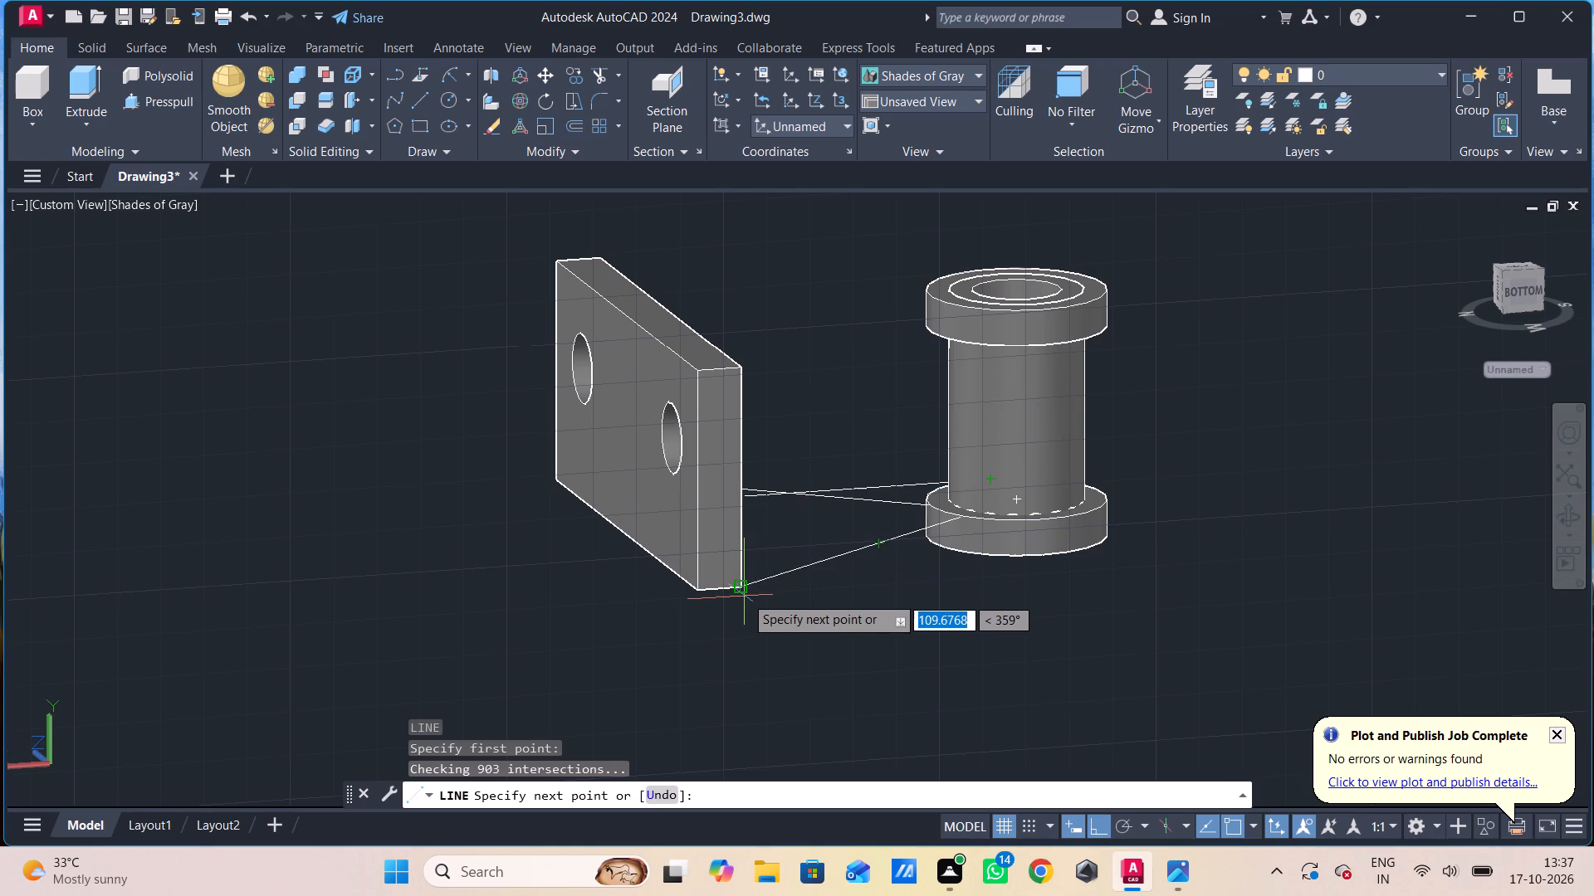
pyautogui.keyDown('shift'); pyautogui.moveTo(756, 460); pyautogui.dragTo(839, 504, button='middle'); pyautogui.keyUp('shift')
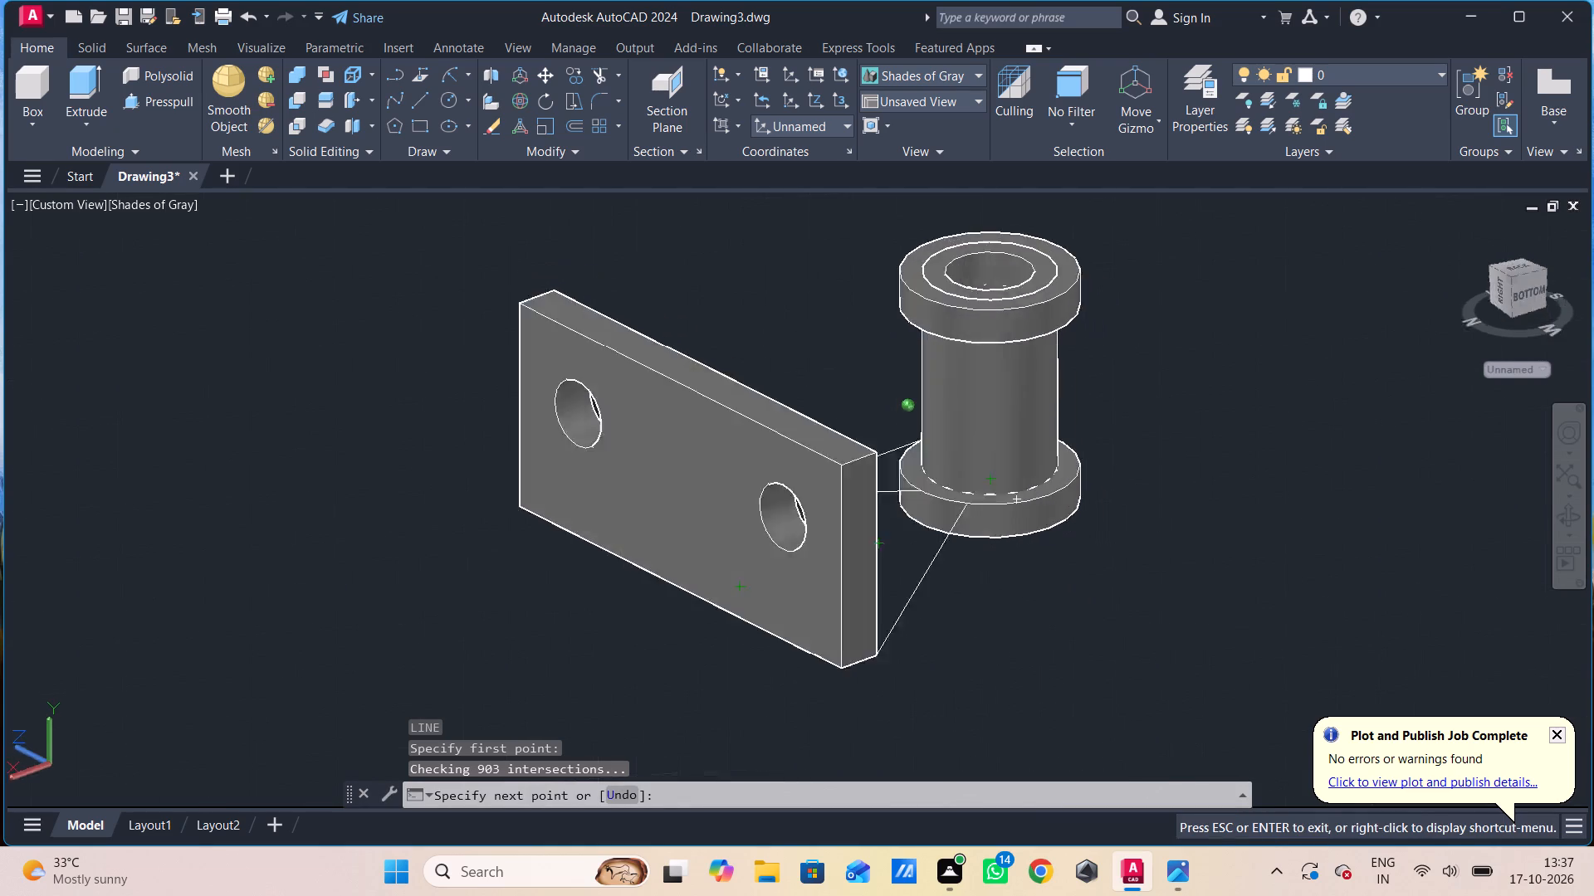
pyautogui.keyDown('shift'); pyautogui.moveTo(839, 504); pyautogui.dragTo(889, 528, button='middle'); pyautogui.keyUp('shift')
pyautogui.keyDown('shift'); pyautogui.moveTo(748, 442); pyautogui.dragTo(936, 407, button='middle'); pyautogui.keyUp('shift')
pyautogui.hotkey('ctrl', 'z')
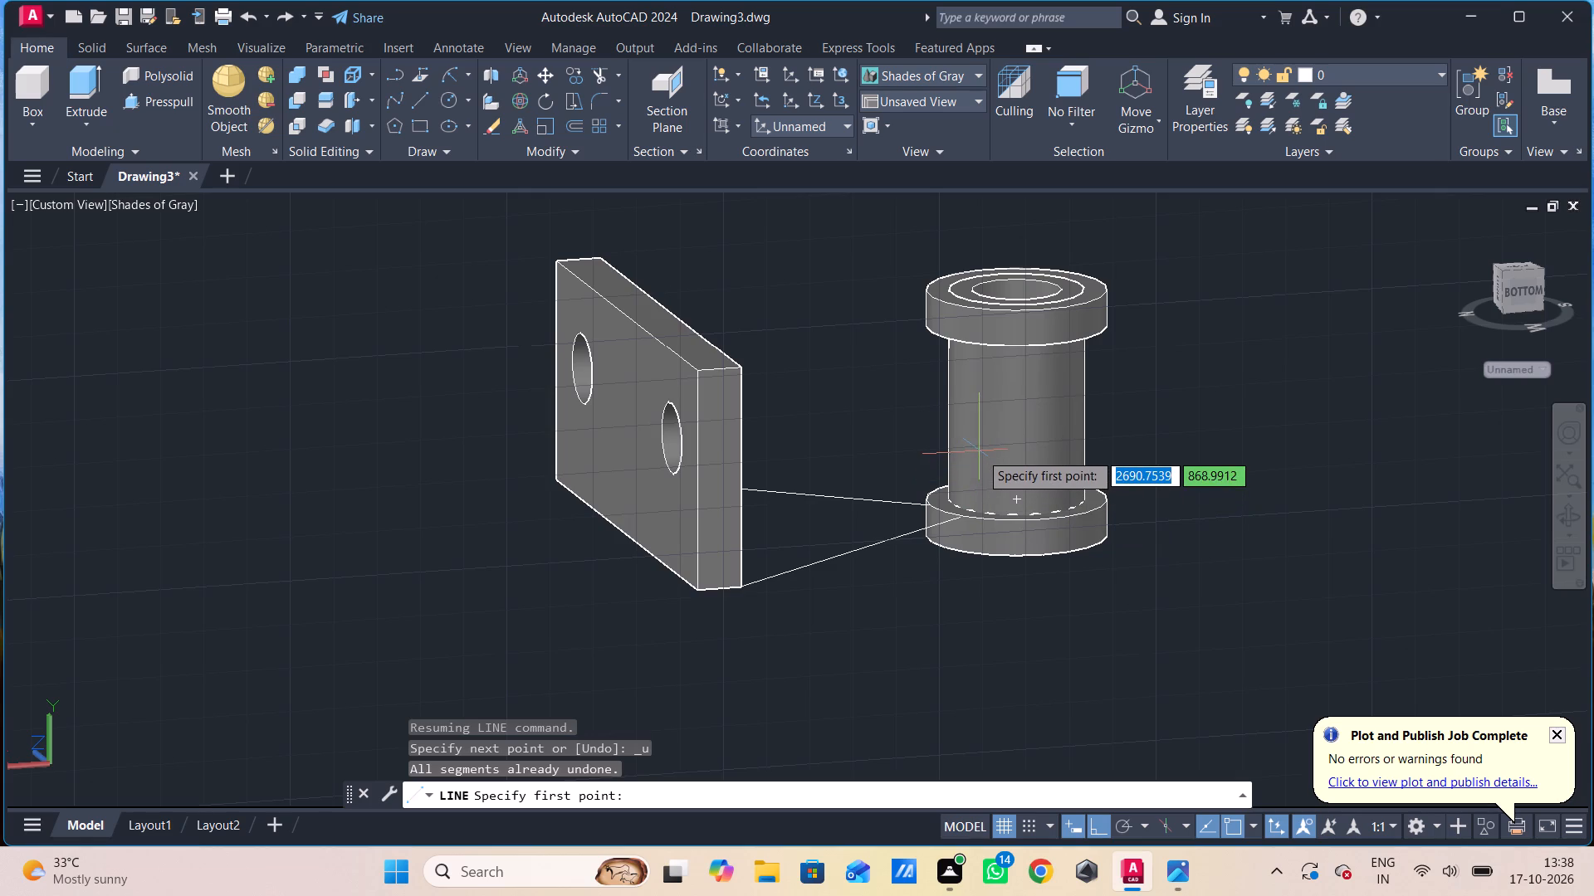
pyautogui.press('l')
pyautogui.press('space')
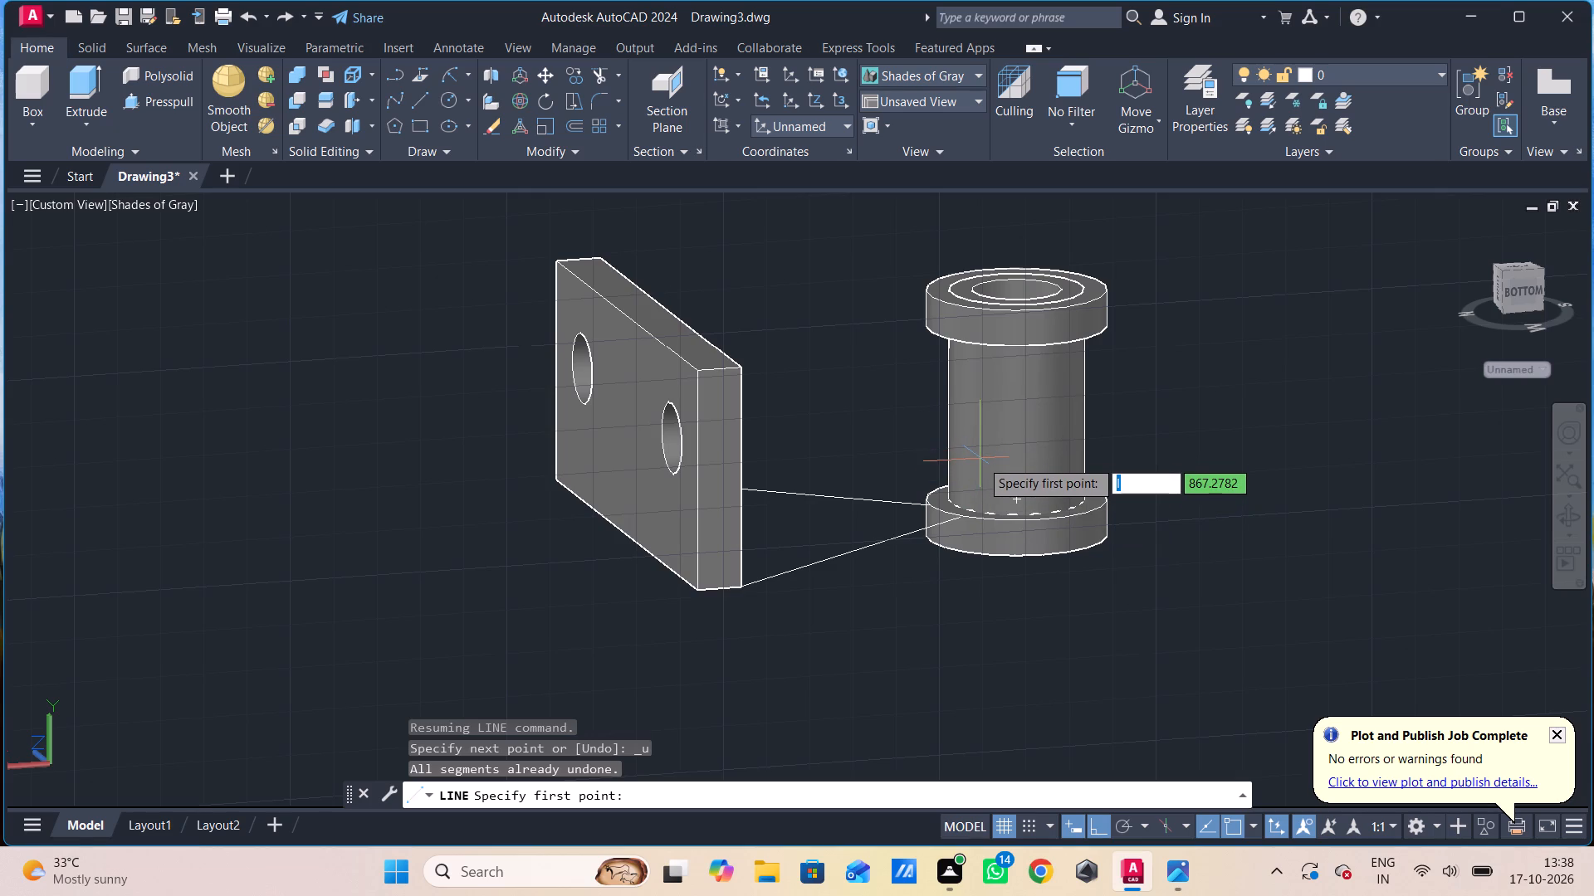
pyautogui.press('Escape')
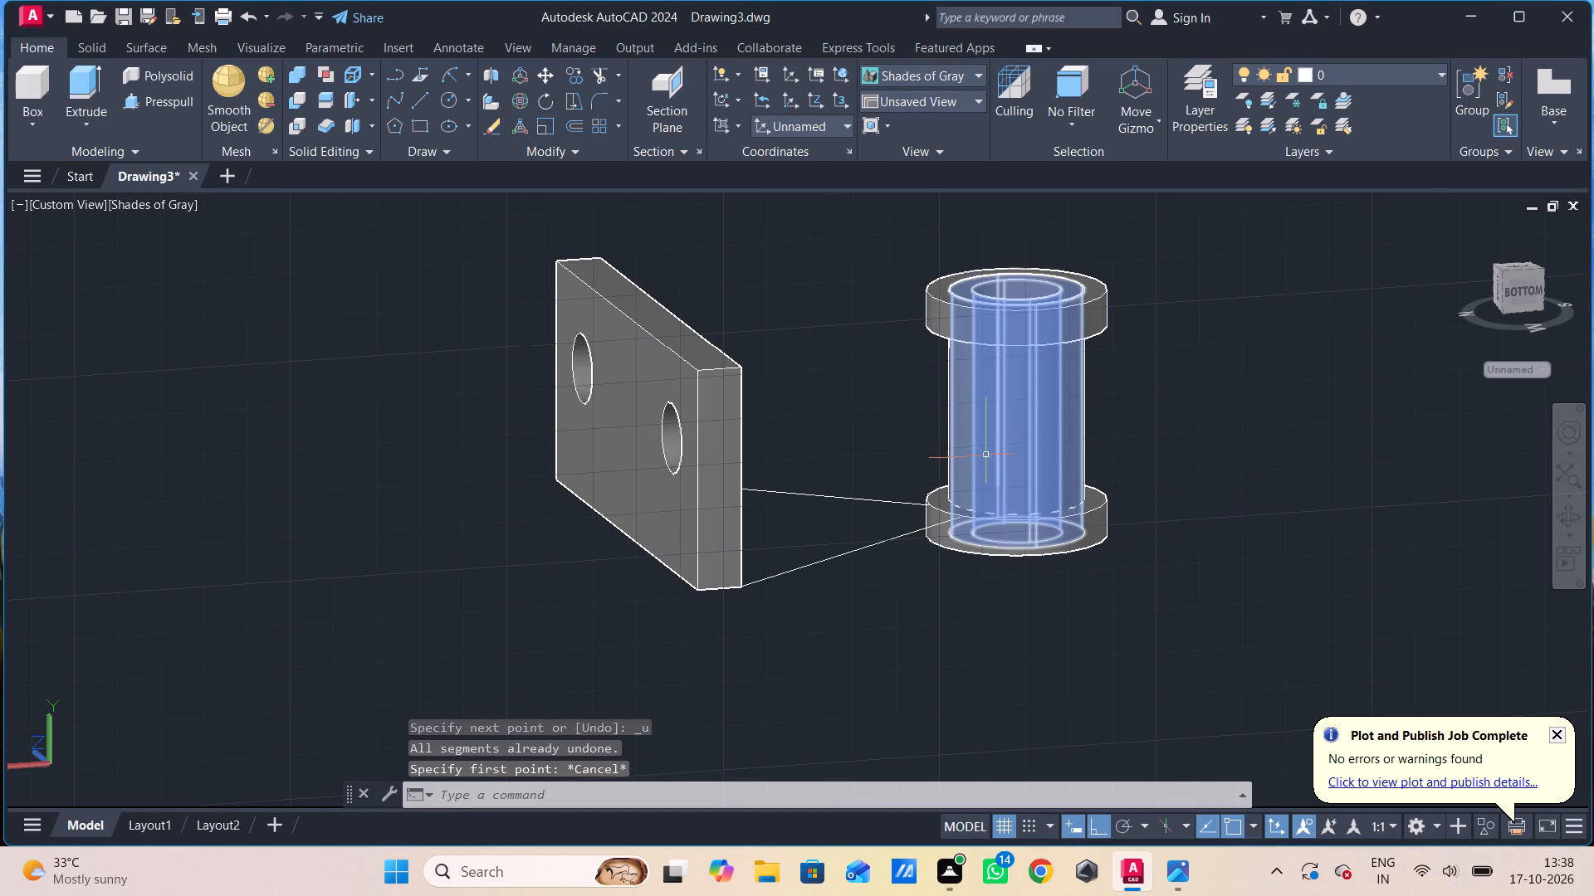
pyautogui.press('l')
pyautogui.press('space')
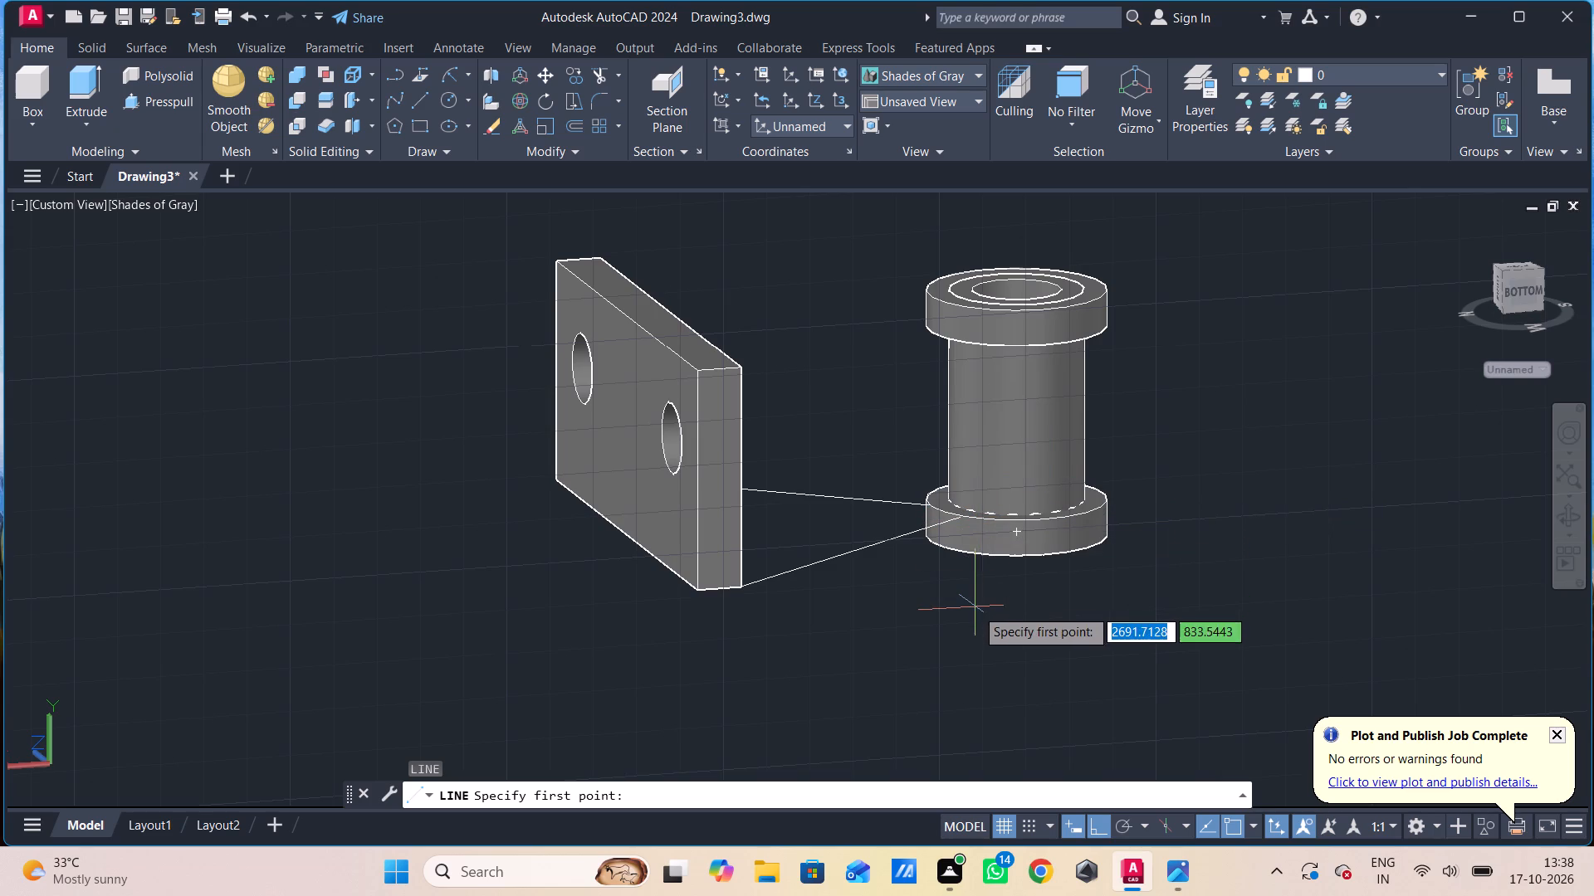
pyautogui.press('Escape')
# Move the lower collar straight down from its base centre so it sits clear below the bushing body.
pyautogui.click(1005, 545)
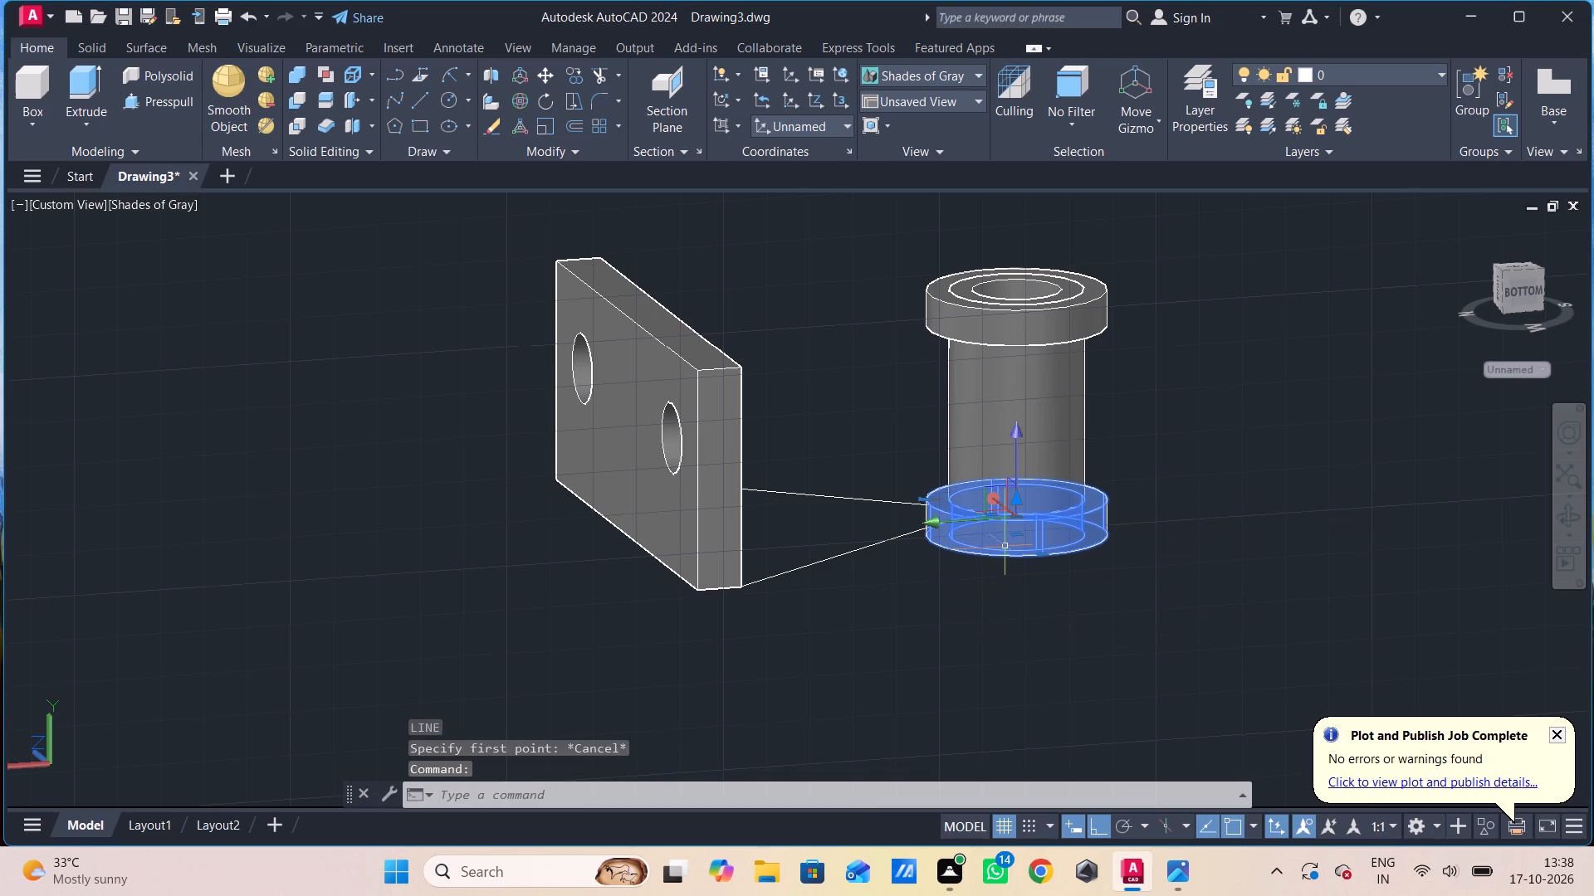
pyautogui.write('m')
pyautogui.press('space')
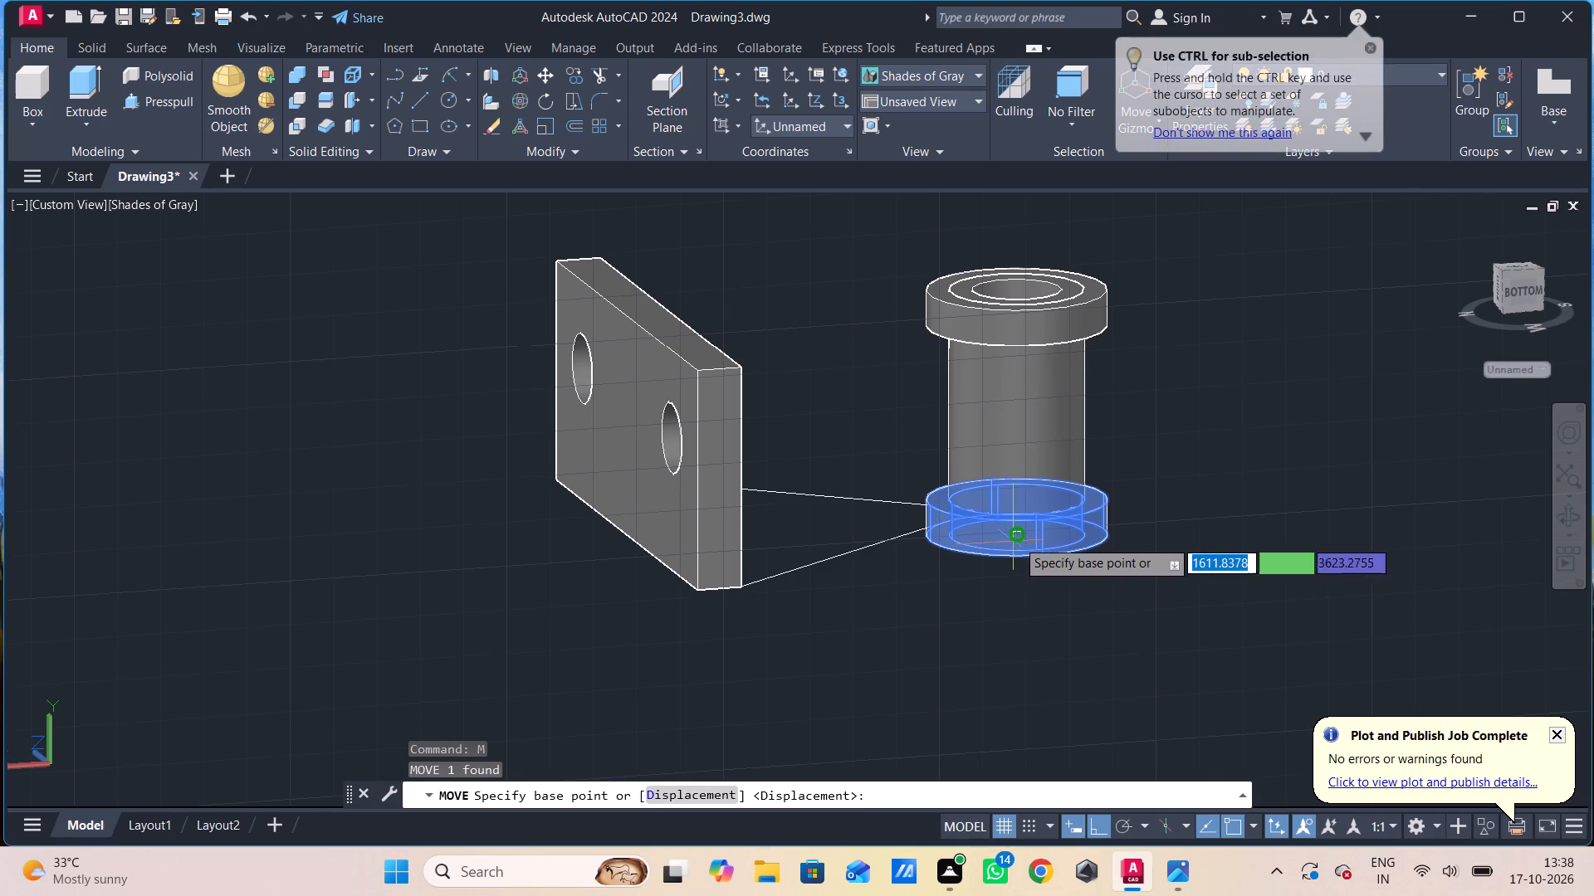
pyautogui.click(1021, 533)
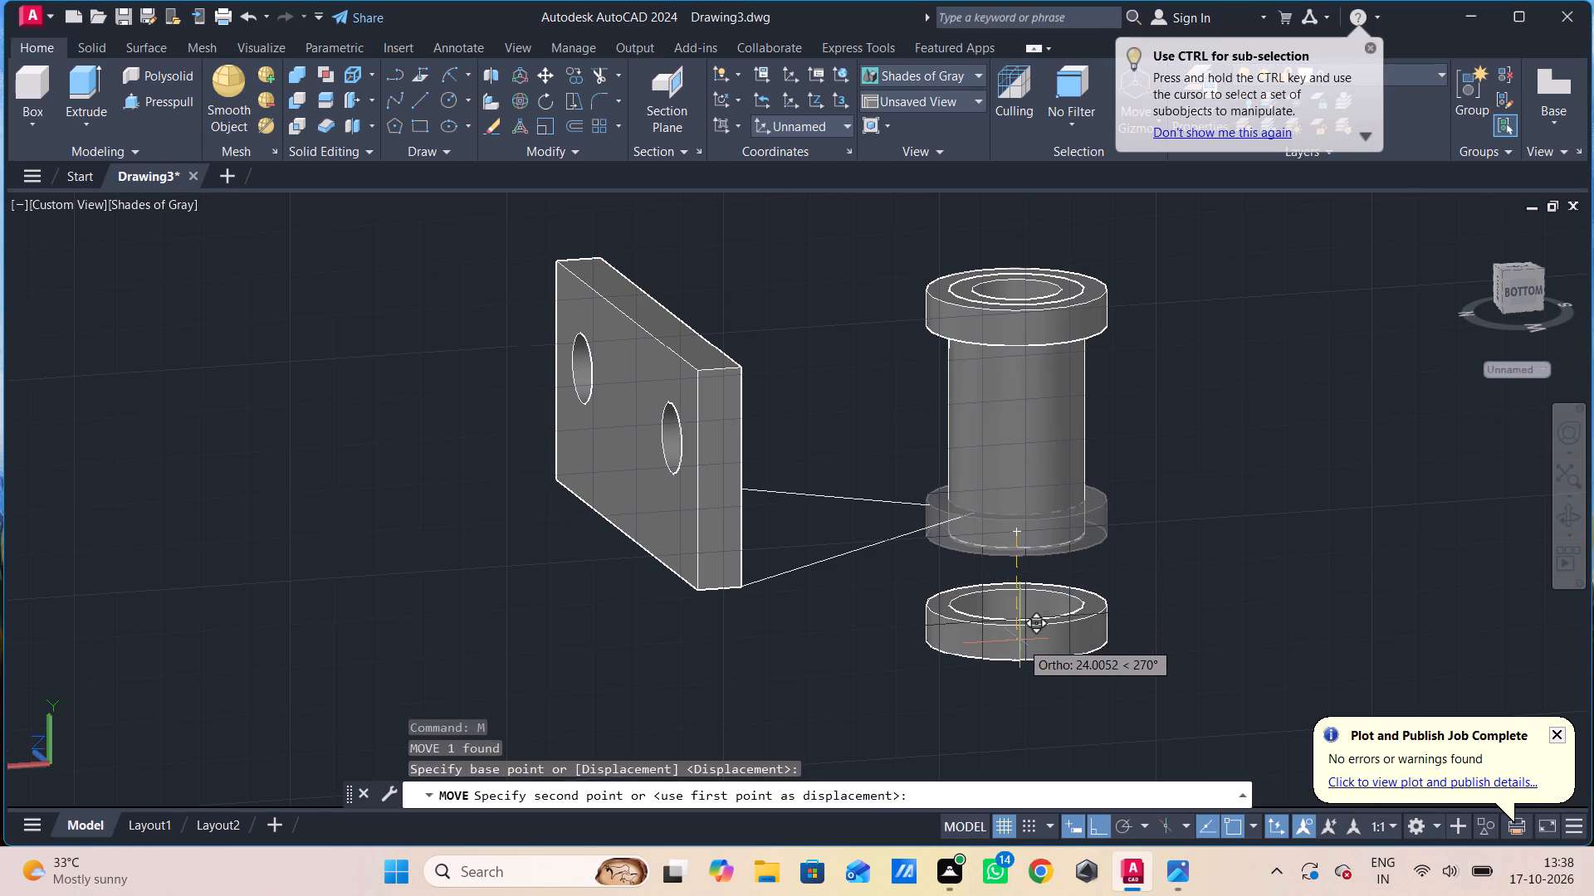
pyautogui.click(1016, 677)
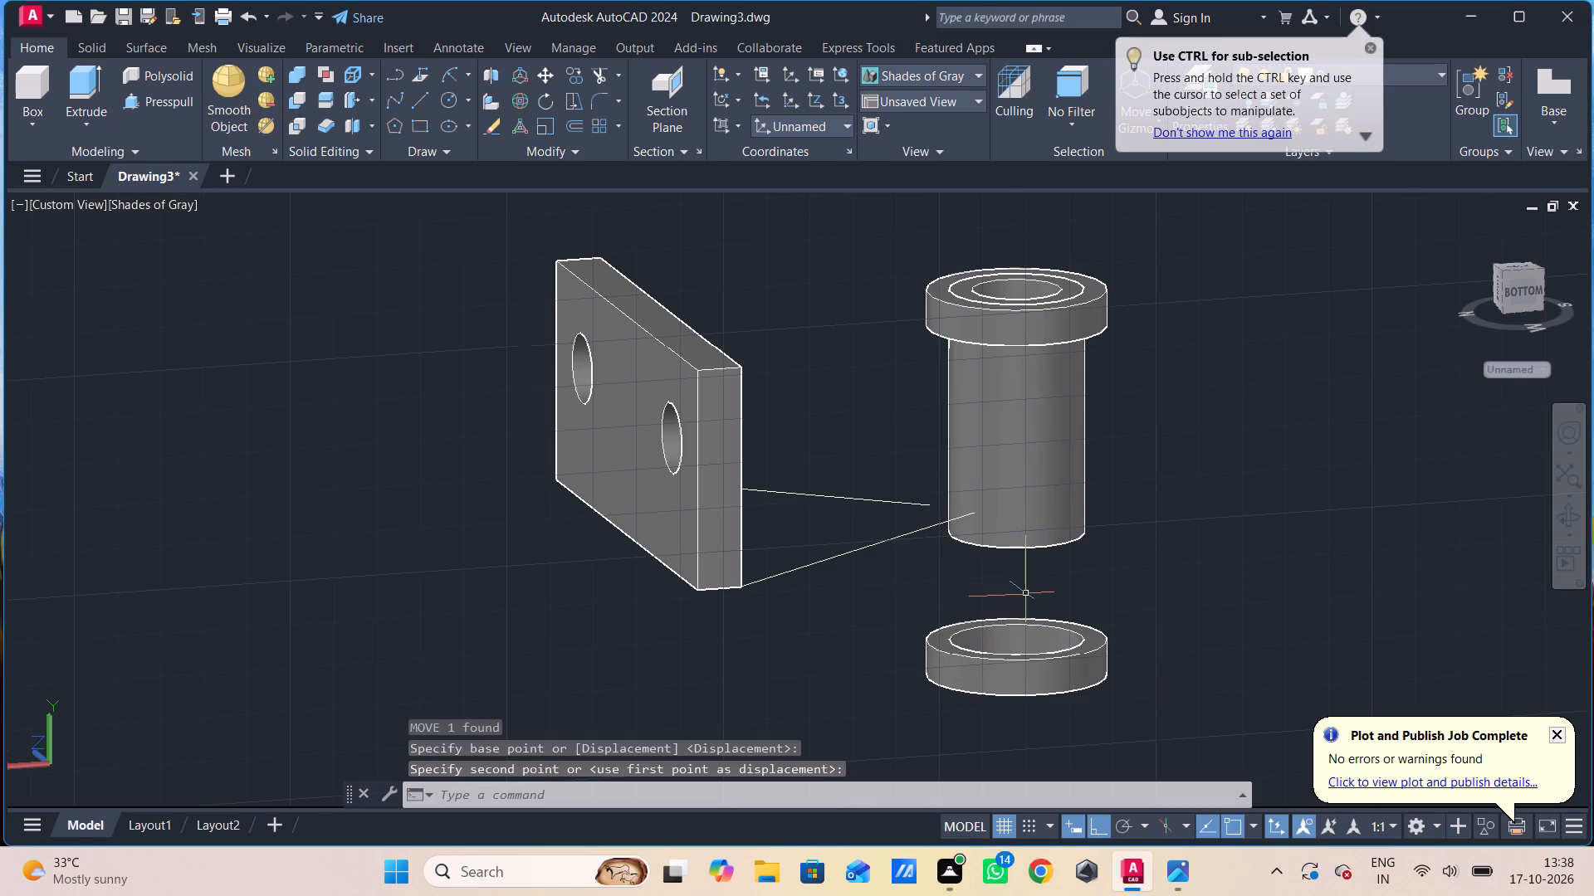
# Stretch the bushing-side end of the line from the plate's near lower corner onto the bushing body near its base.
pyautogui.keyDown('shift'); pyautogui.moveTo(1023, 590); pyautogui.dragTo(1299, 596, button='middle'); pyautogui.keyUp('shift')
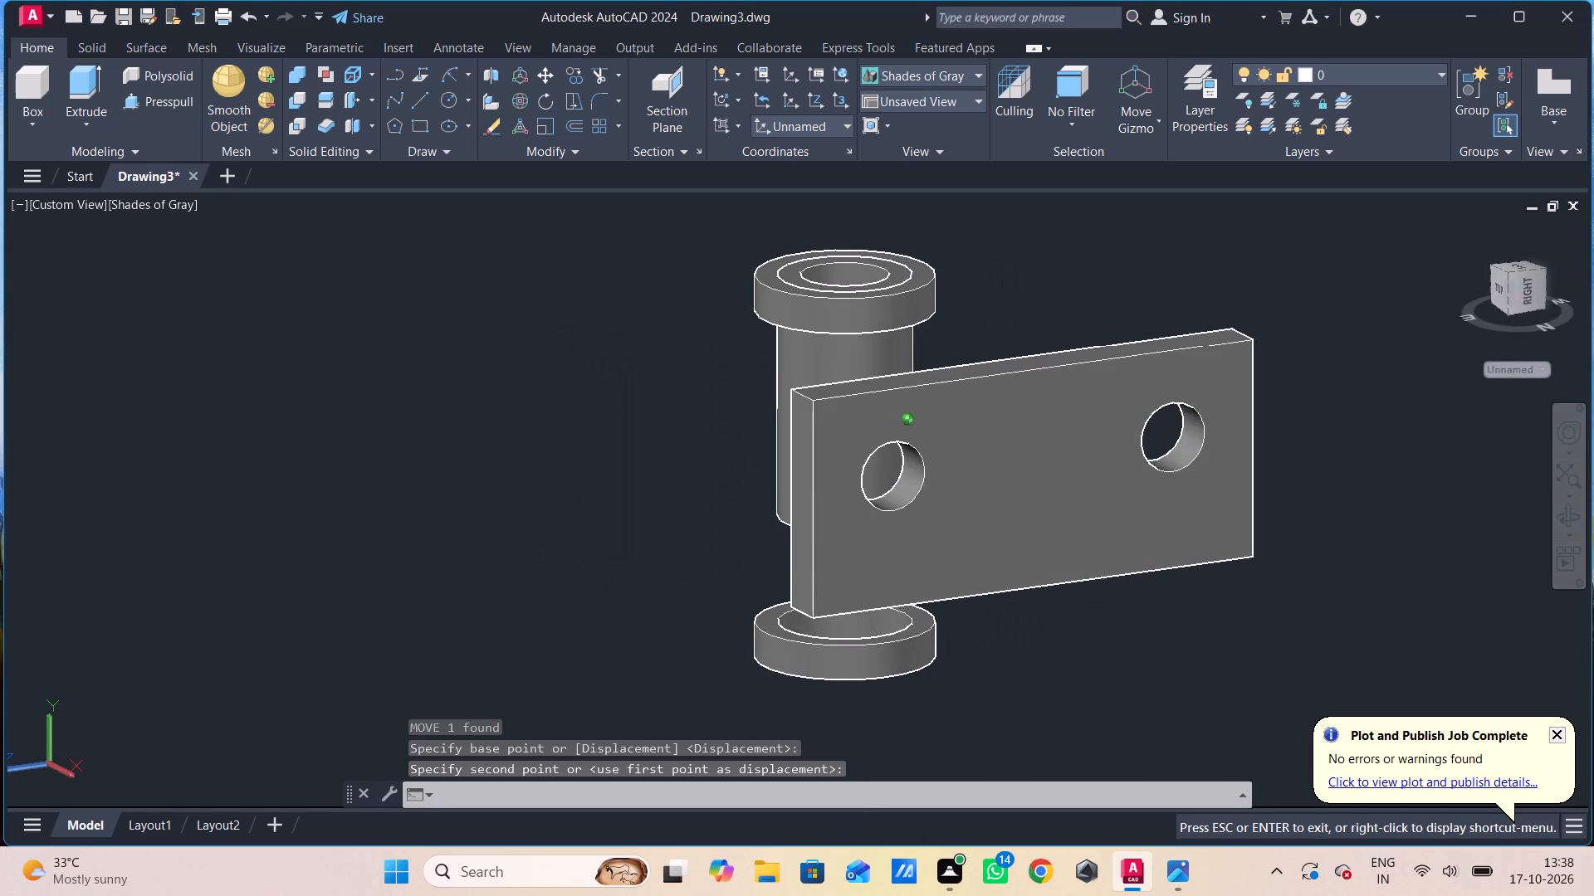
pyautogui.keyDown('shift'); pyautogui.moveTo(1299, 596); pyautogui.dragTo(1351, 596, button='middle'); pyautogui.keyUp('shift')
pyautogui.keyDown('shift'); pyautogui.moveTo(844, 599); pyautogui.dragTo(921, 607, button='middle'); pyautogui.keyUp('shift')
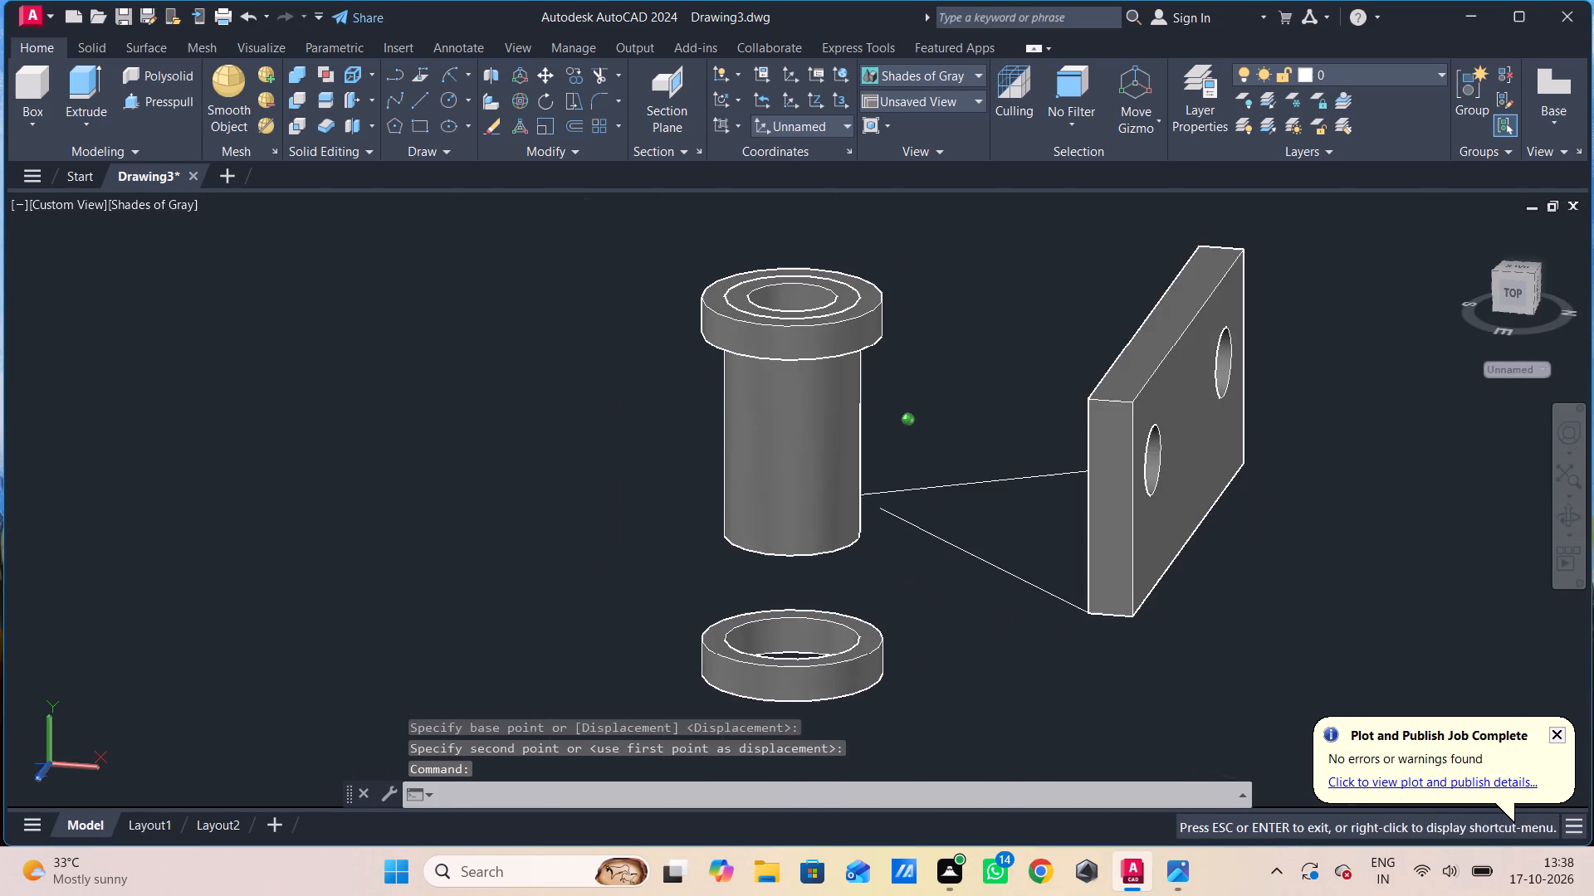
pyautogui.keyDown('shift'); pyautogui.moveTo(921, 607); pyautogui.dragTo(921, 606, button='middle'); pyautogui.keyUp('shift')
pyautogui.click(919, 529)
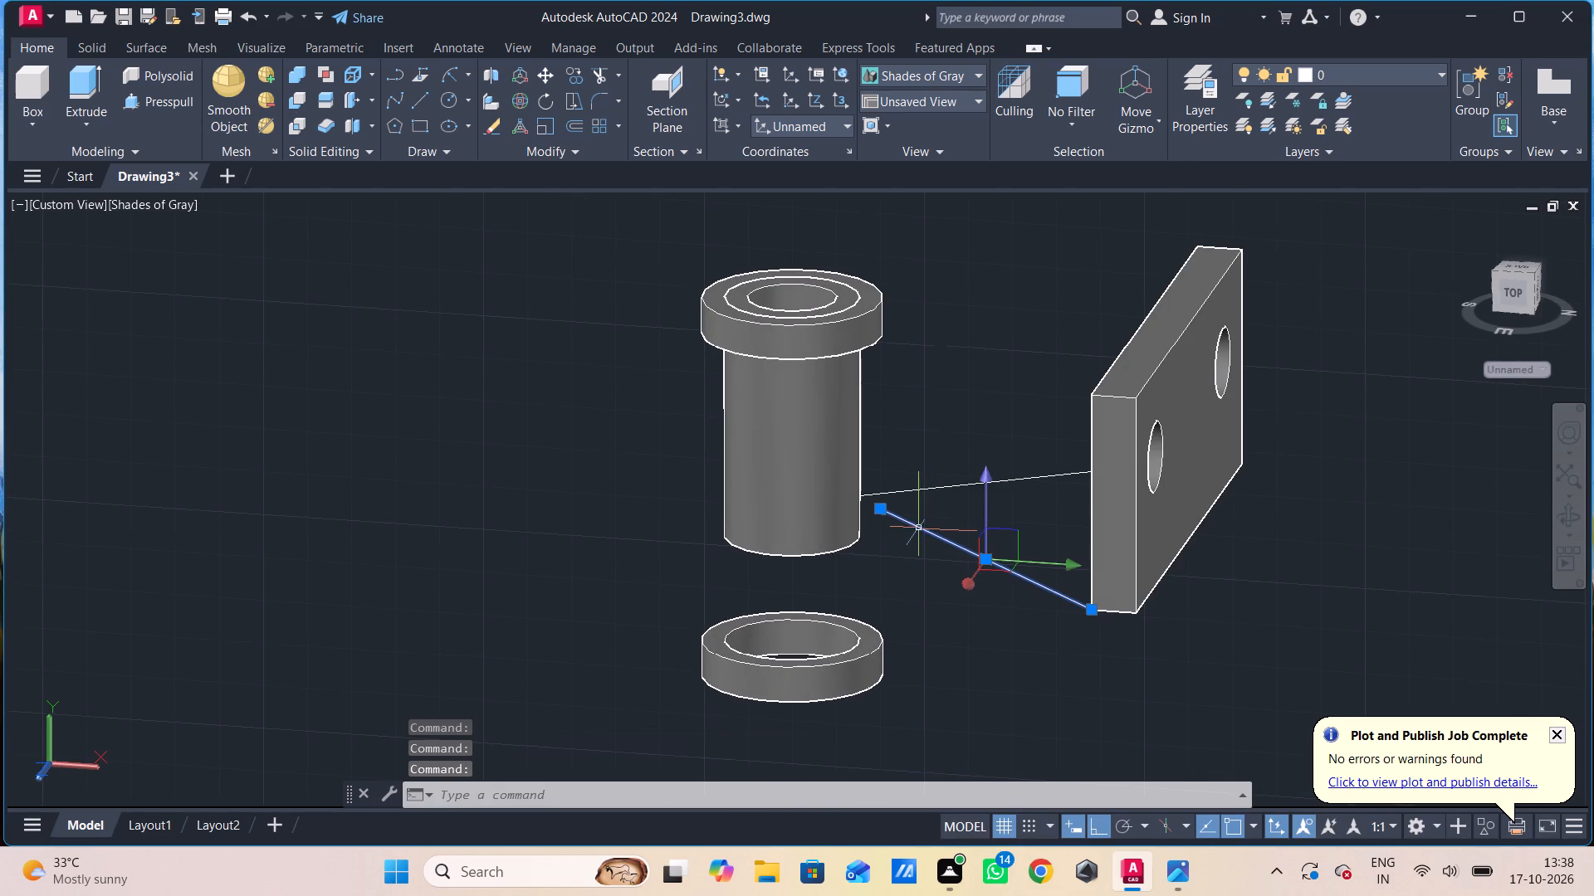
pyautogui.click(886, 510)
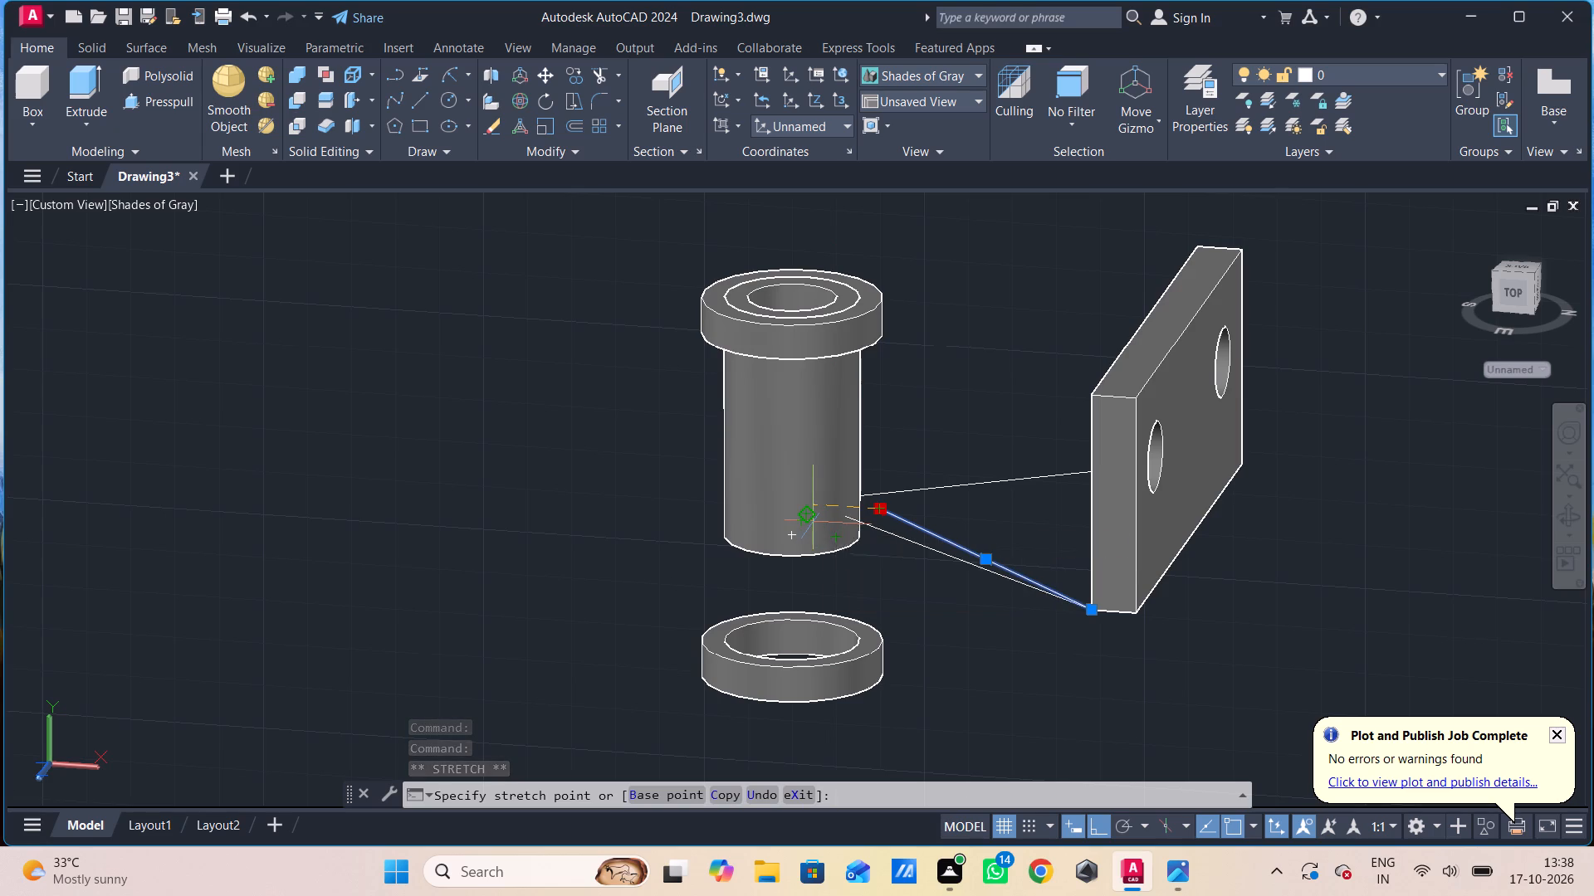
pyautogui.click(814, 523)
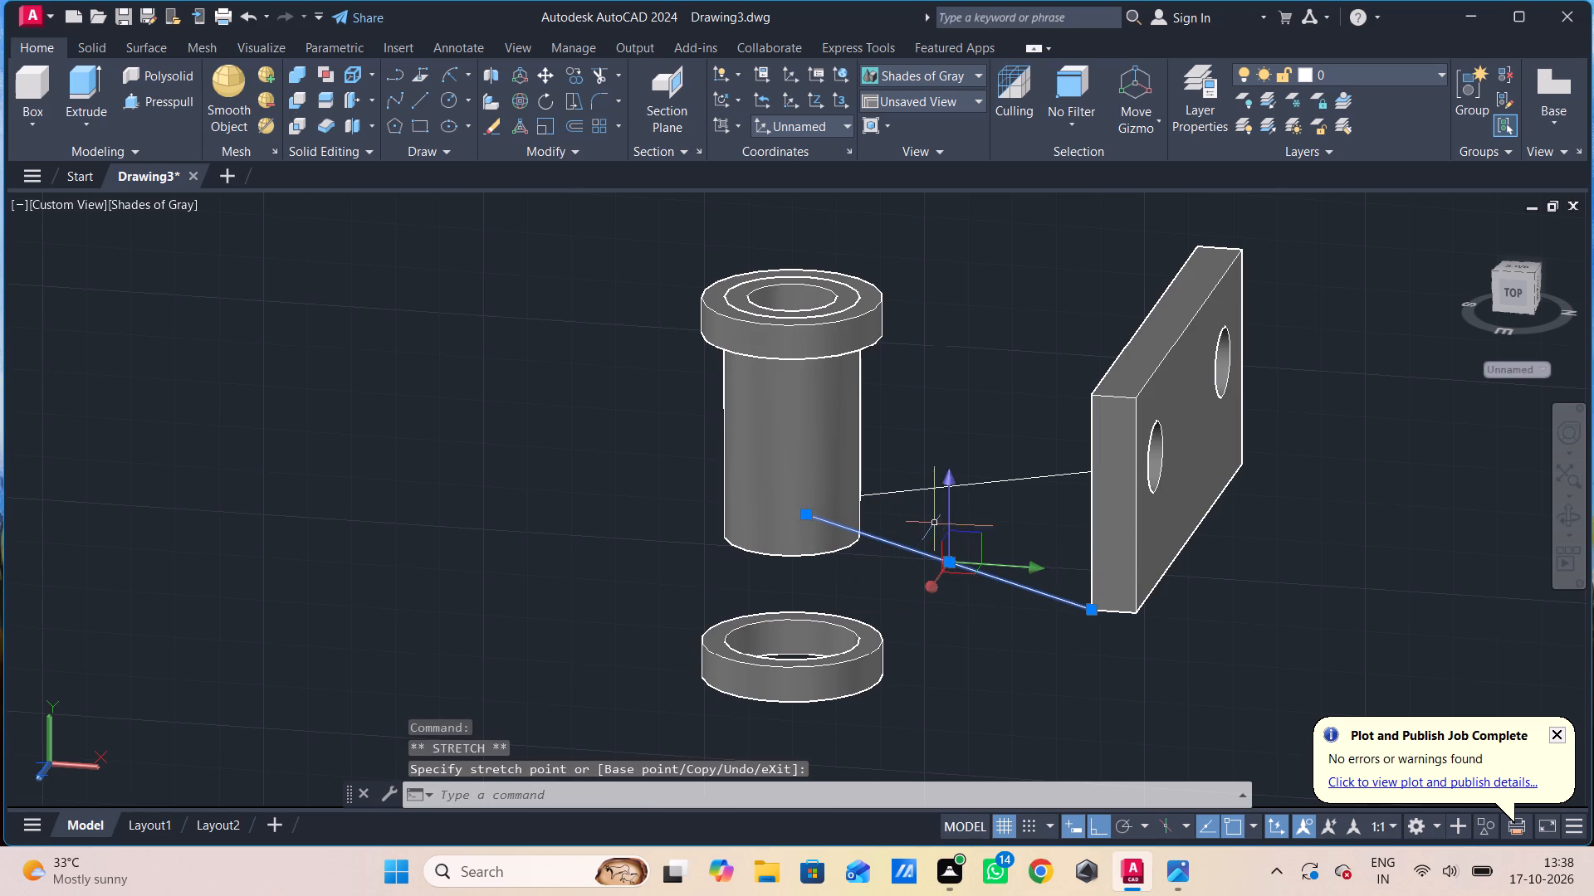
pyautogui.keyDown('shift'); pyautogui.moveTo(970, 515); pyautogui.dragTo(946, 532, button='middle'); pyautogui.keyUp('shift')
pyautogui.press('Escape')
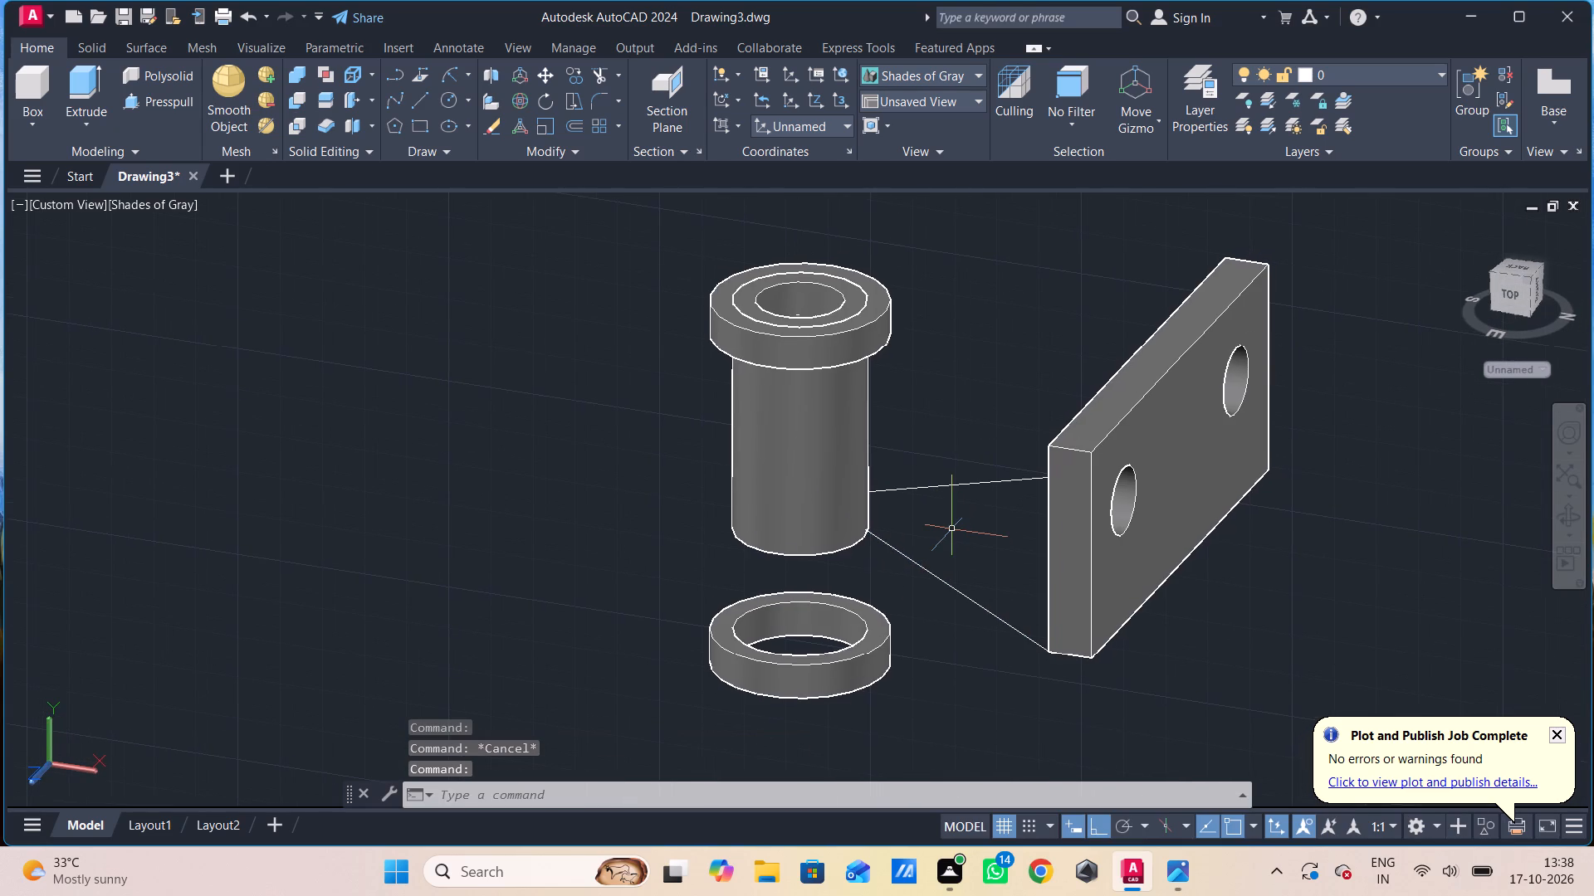
# Delete the line running from the plate's near lower corner to the bushing body.
pyautogui.keyDown('shift'); pyautogui.moveTo(952, 530); pyautogui.dragTo(882, 526, button='middle'); pyautogui.keyUp('shift')
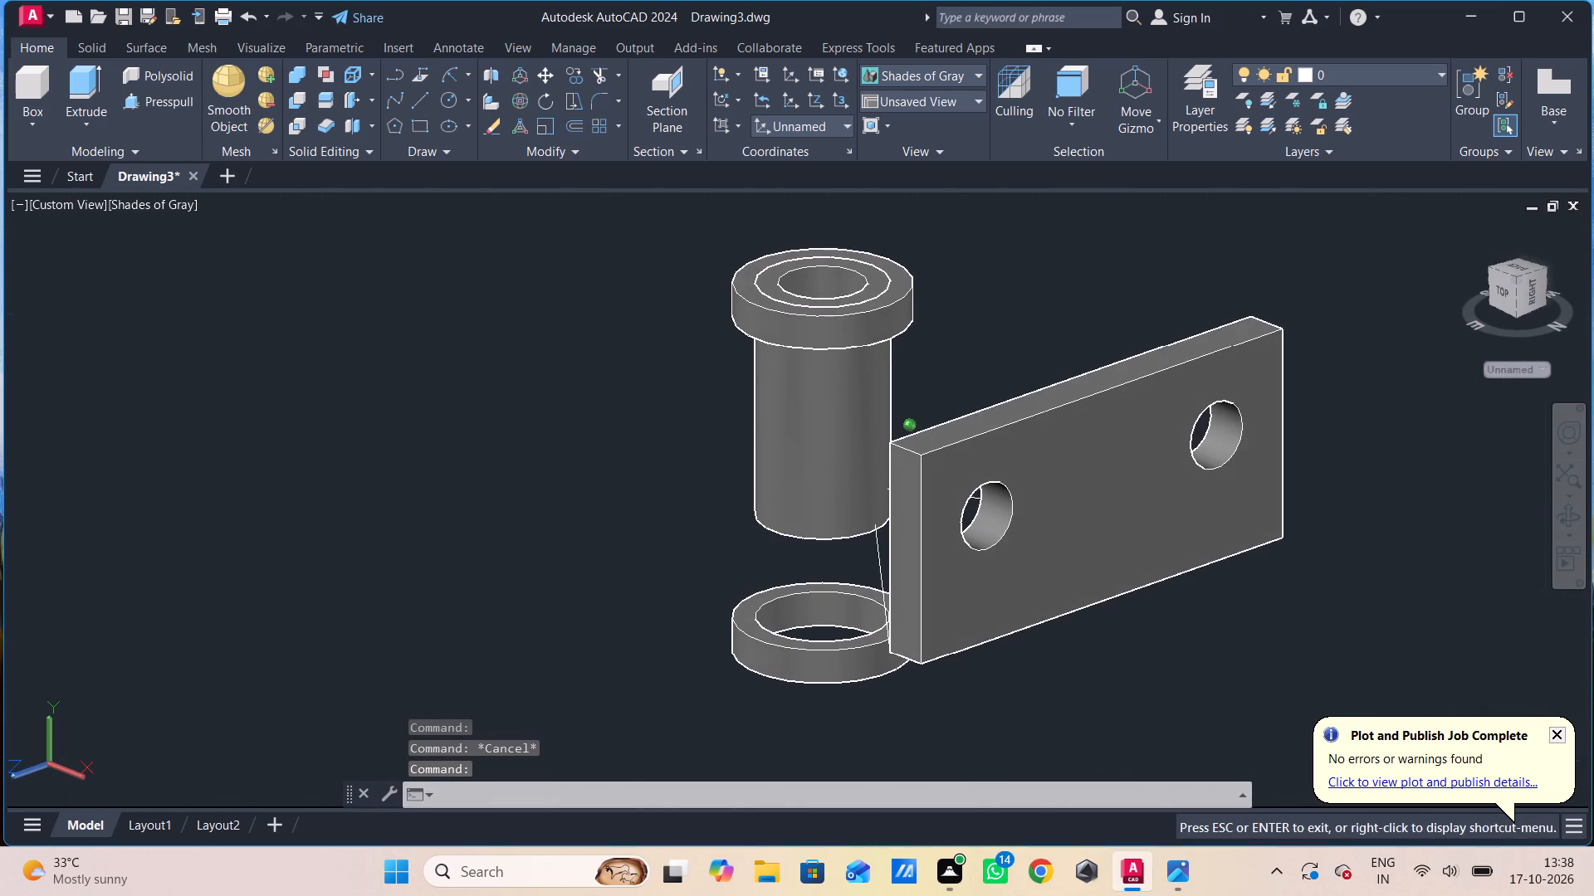
pyautogui.keyDown('shift'); pyautogui.moveTo(882, 526); pyautogui.dragTo(974, 512, button='middle'); pyautogui.keyUp('shift')
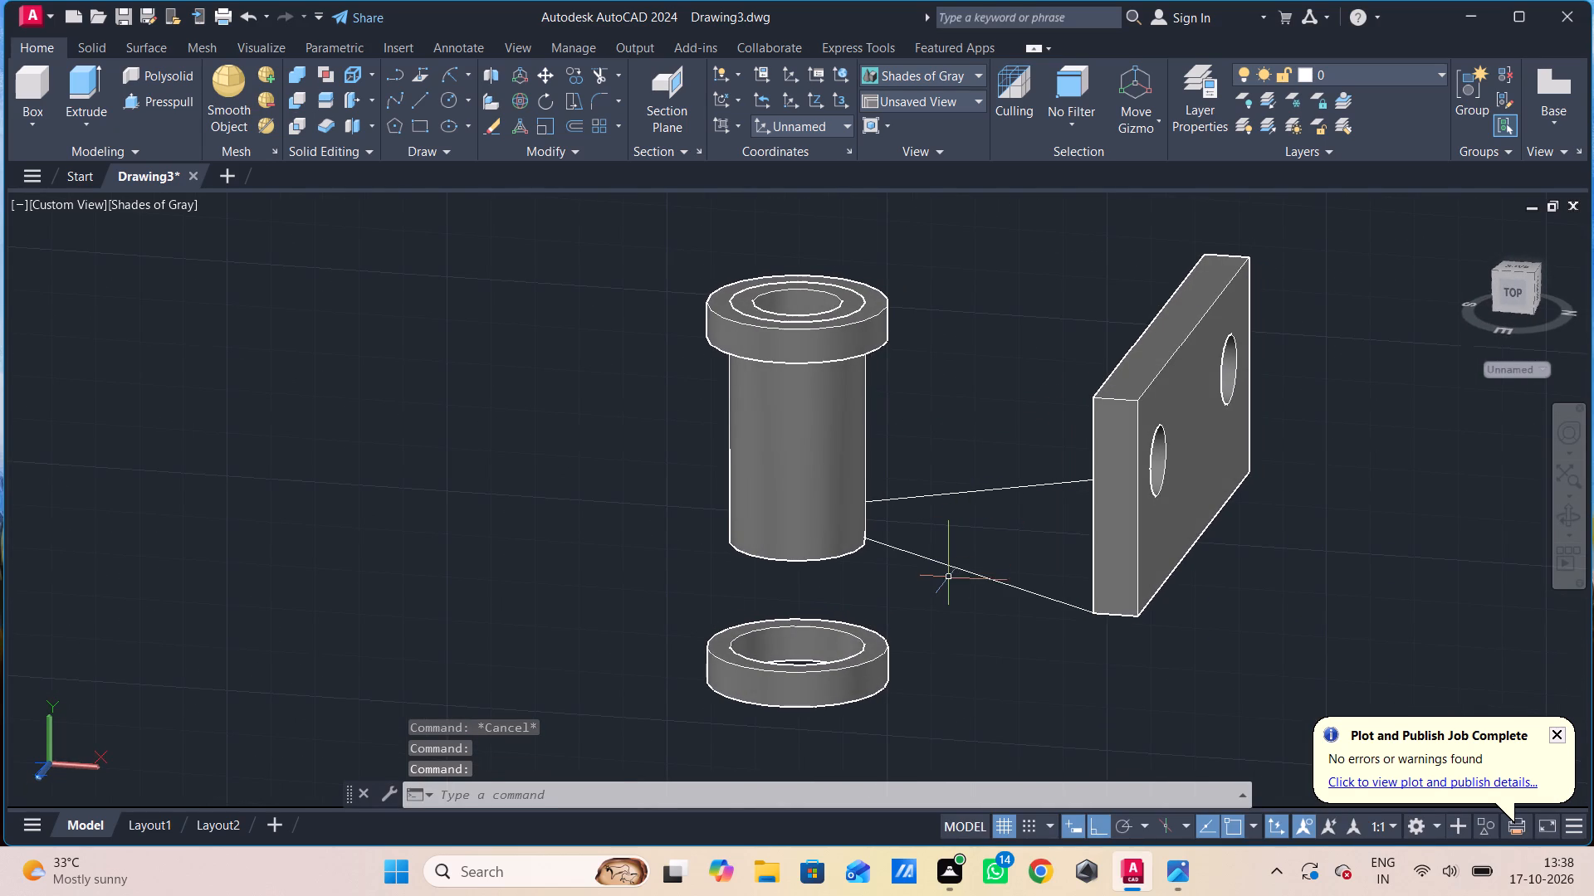
pyautogui.click(952, 564)
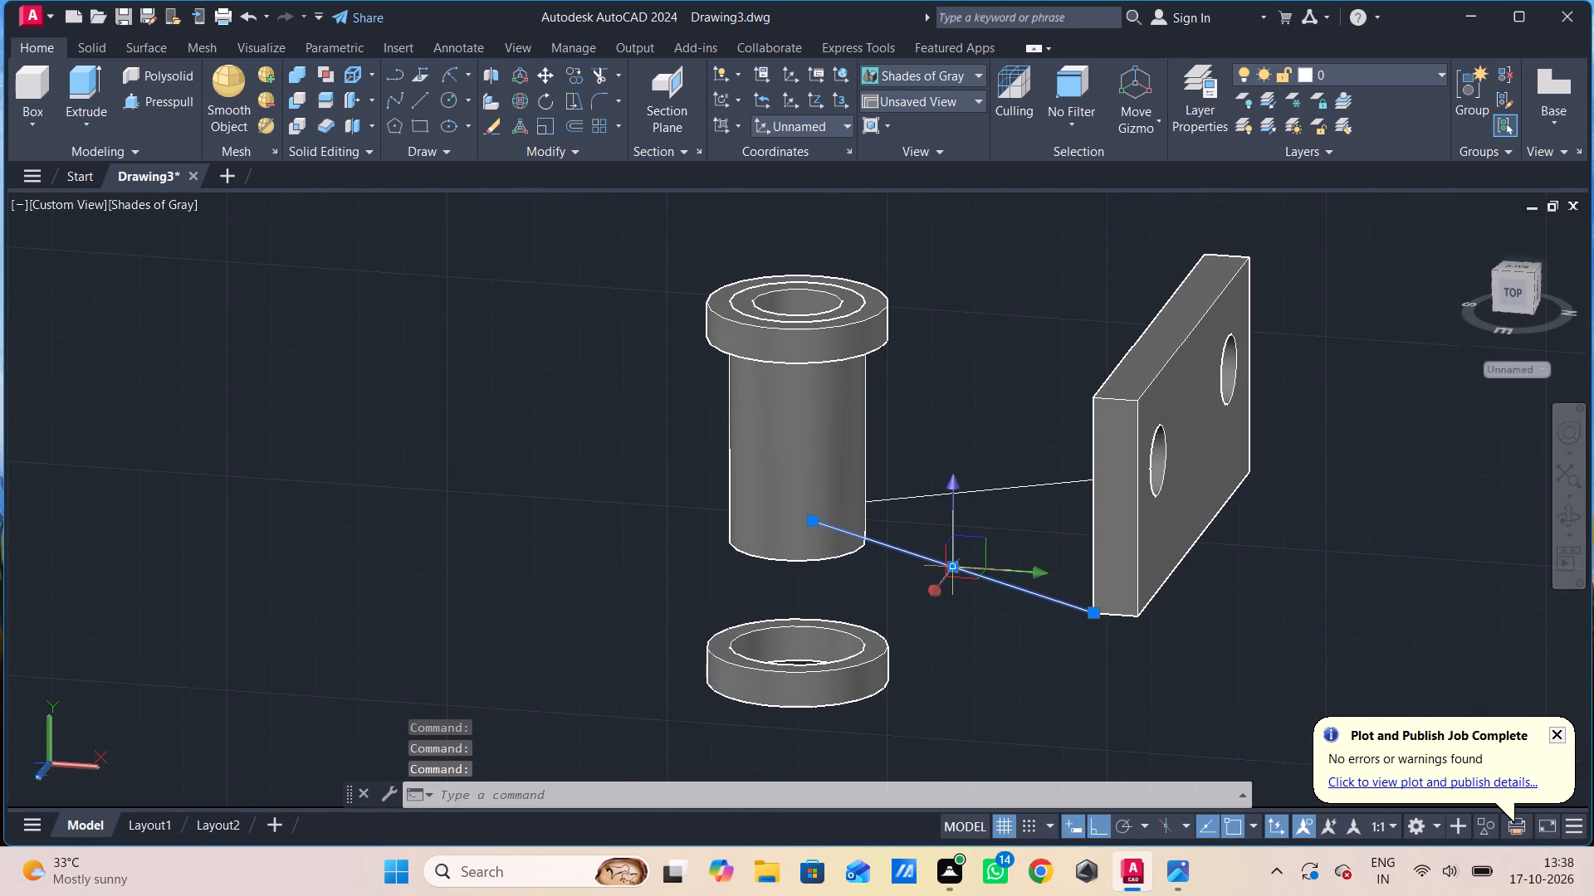
pyautogui.press('Pause')
pyautogui.press('Pause')
pyautogui.press('Delete')
# Draw a line from the centre of the bushing body's base to the plate's near lower corner.
pyautogui.press('l')
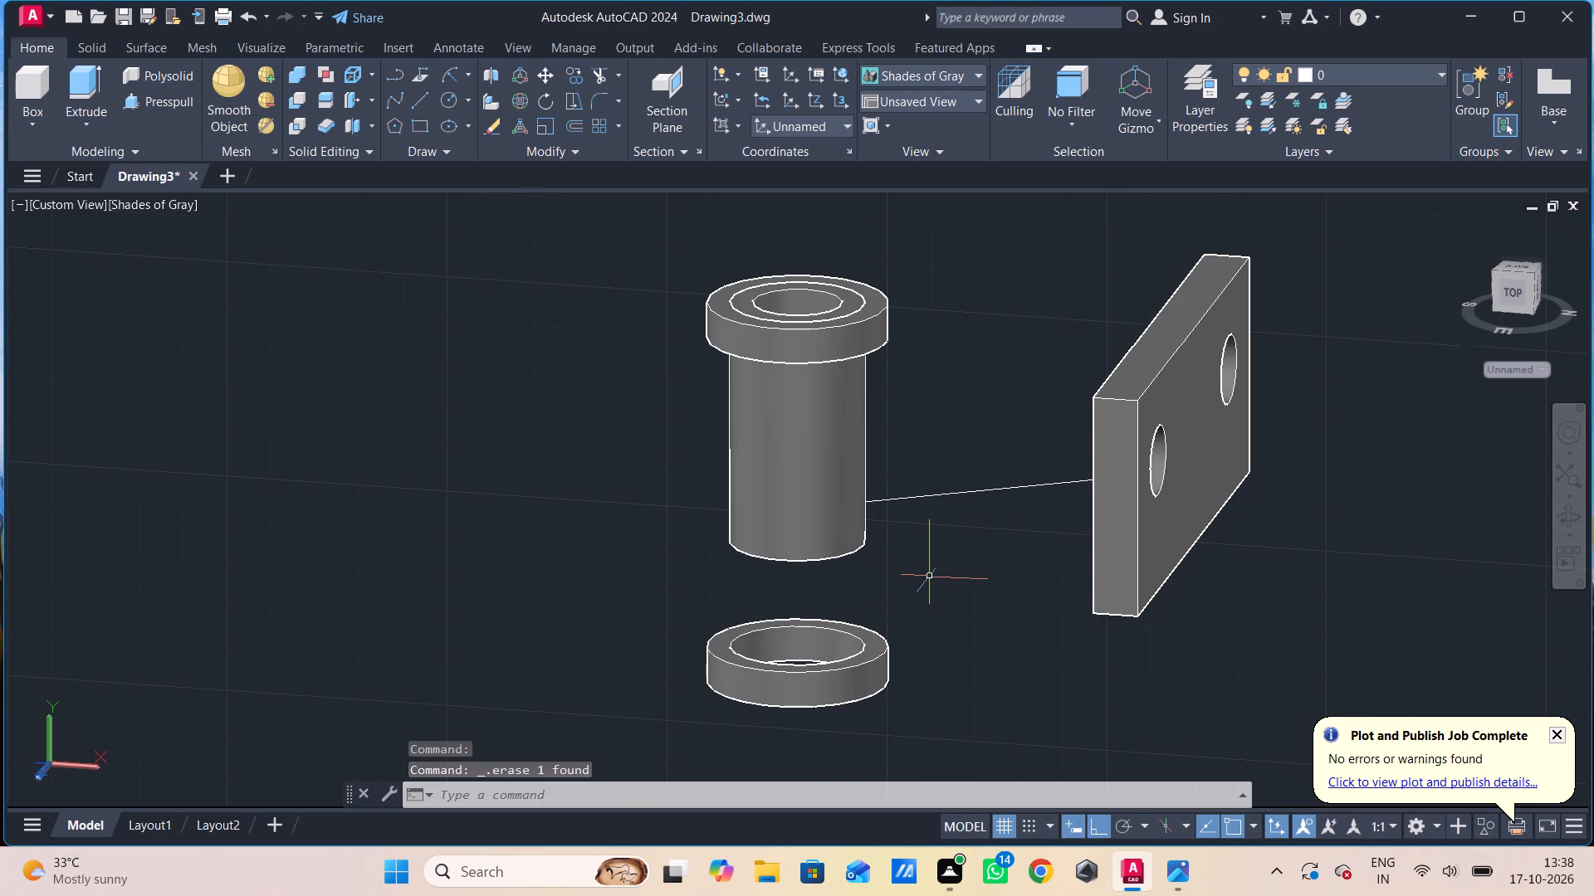
pyautogui.press('space')
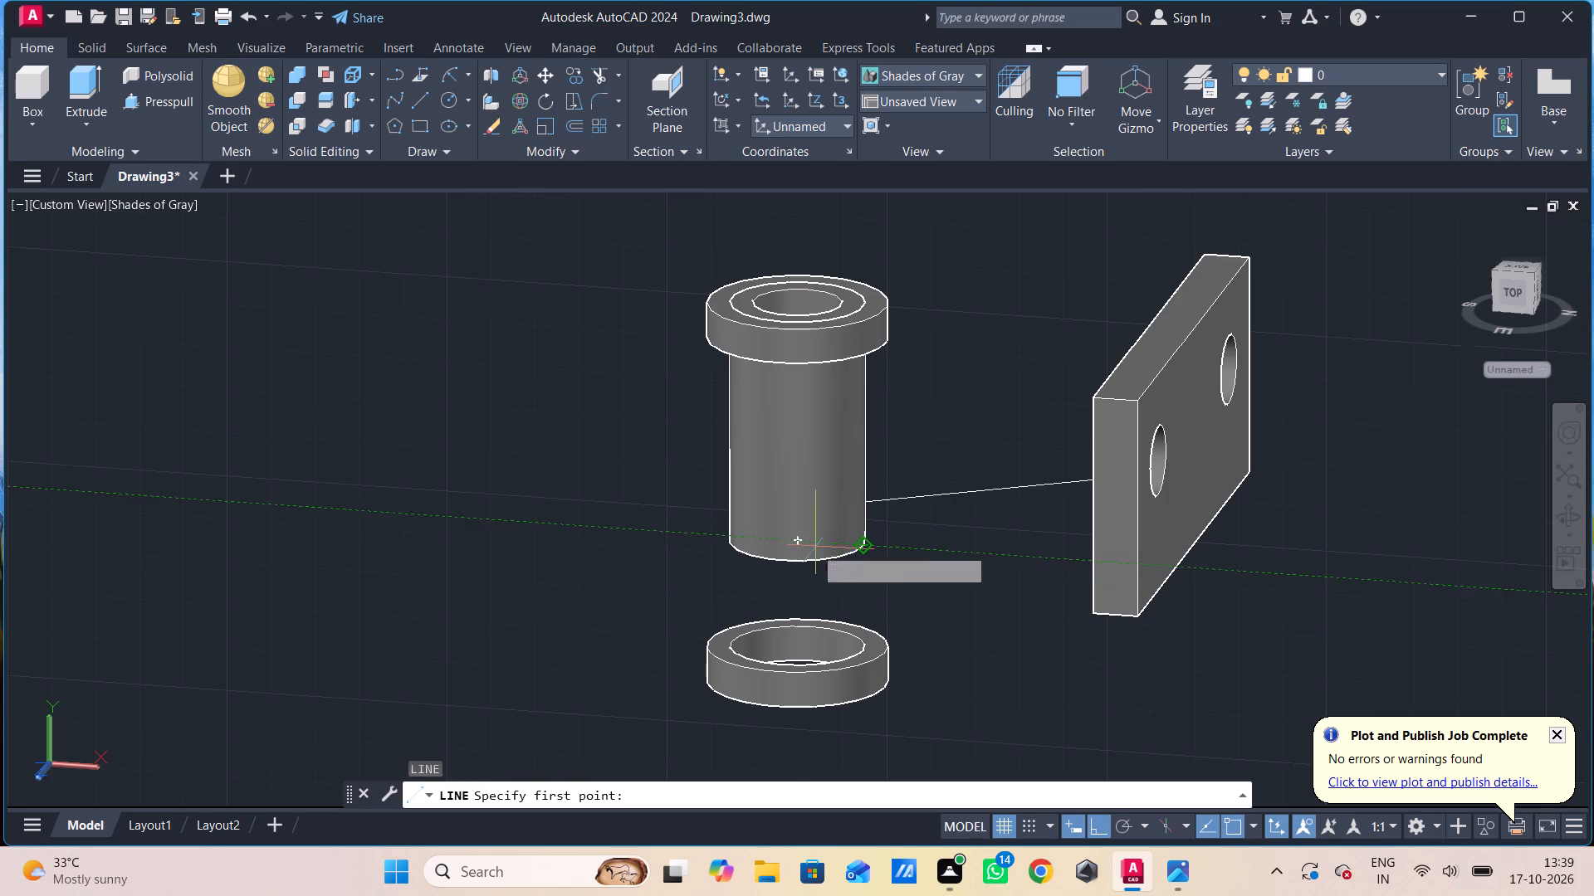
pyautogui.click(805, 547)
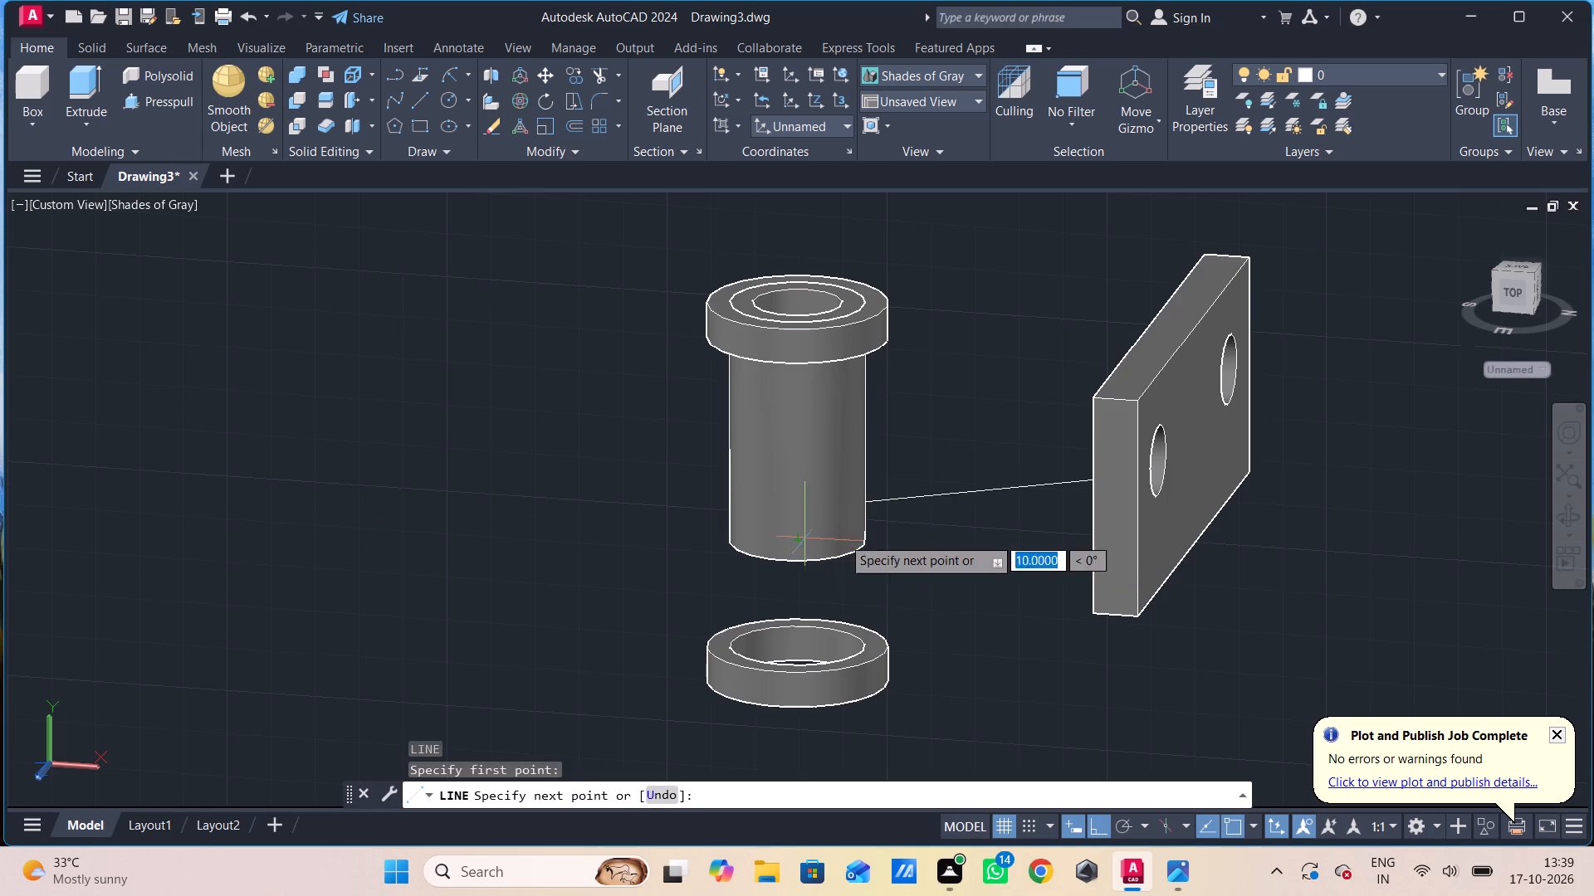
pyautogui.click(1101, 610)
pyautogui.press('Escape')
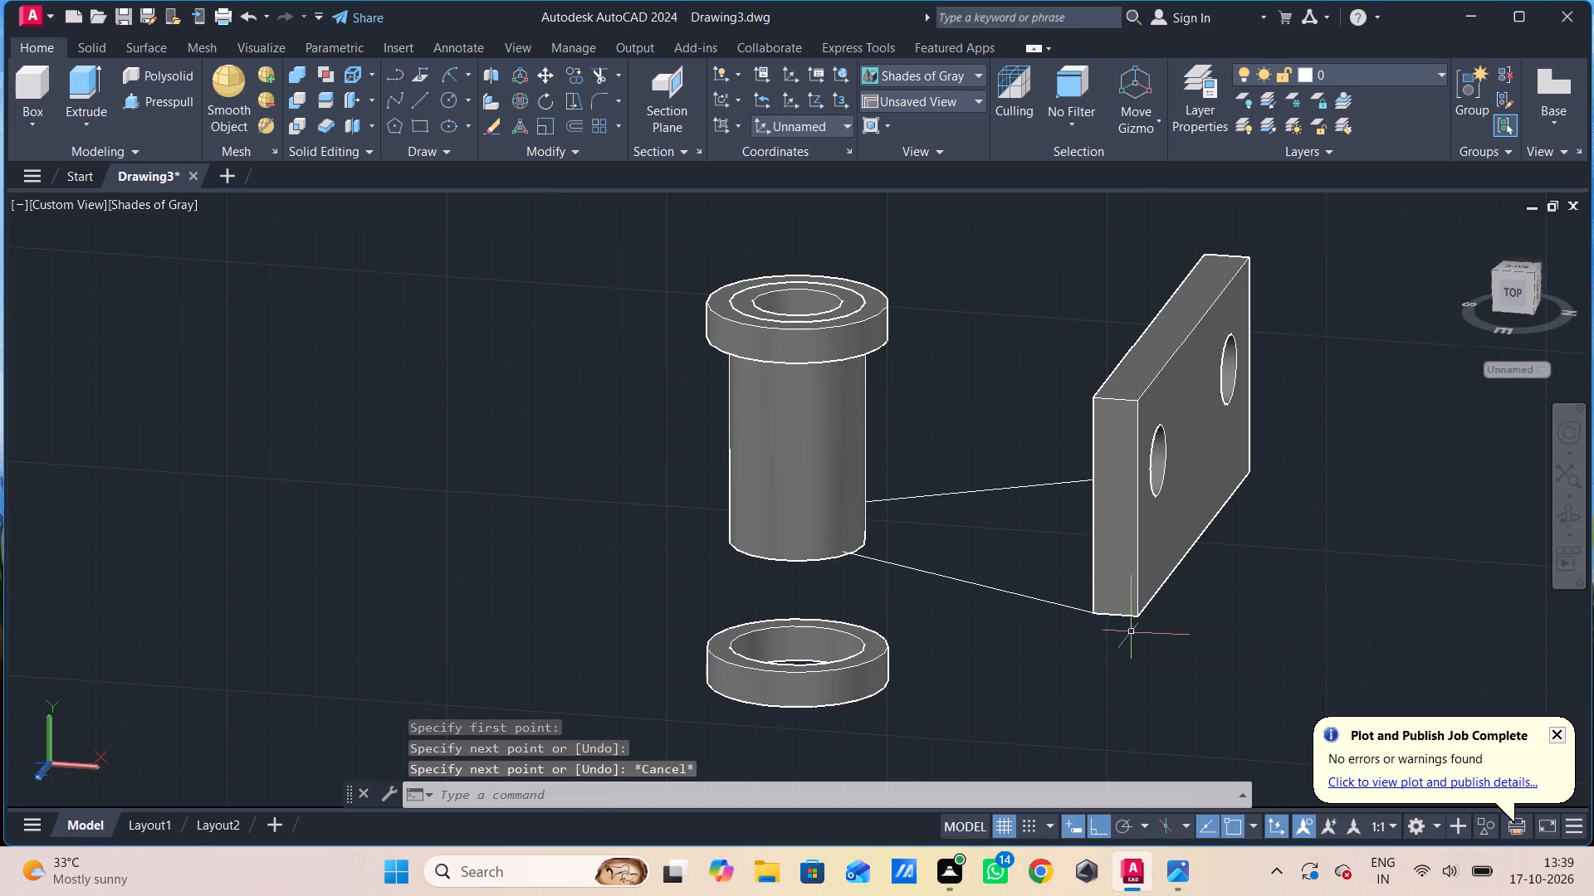
pyautogui.click(1049, 603)
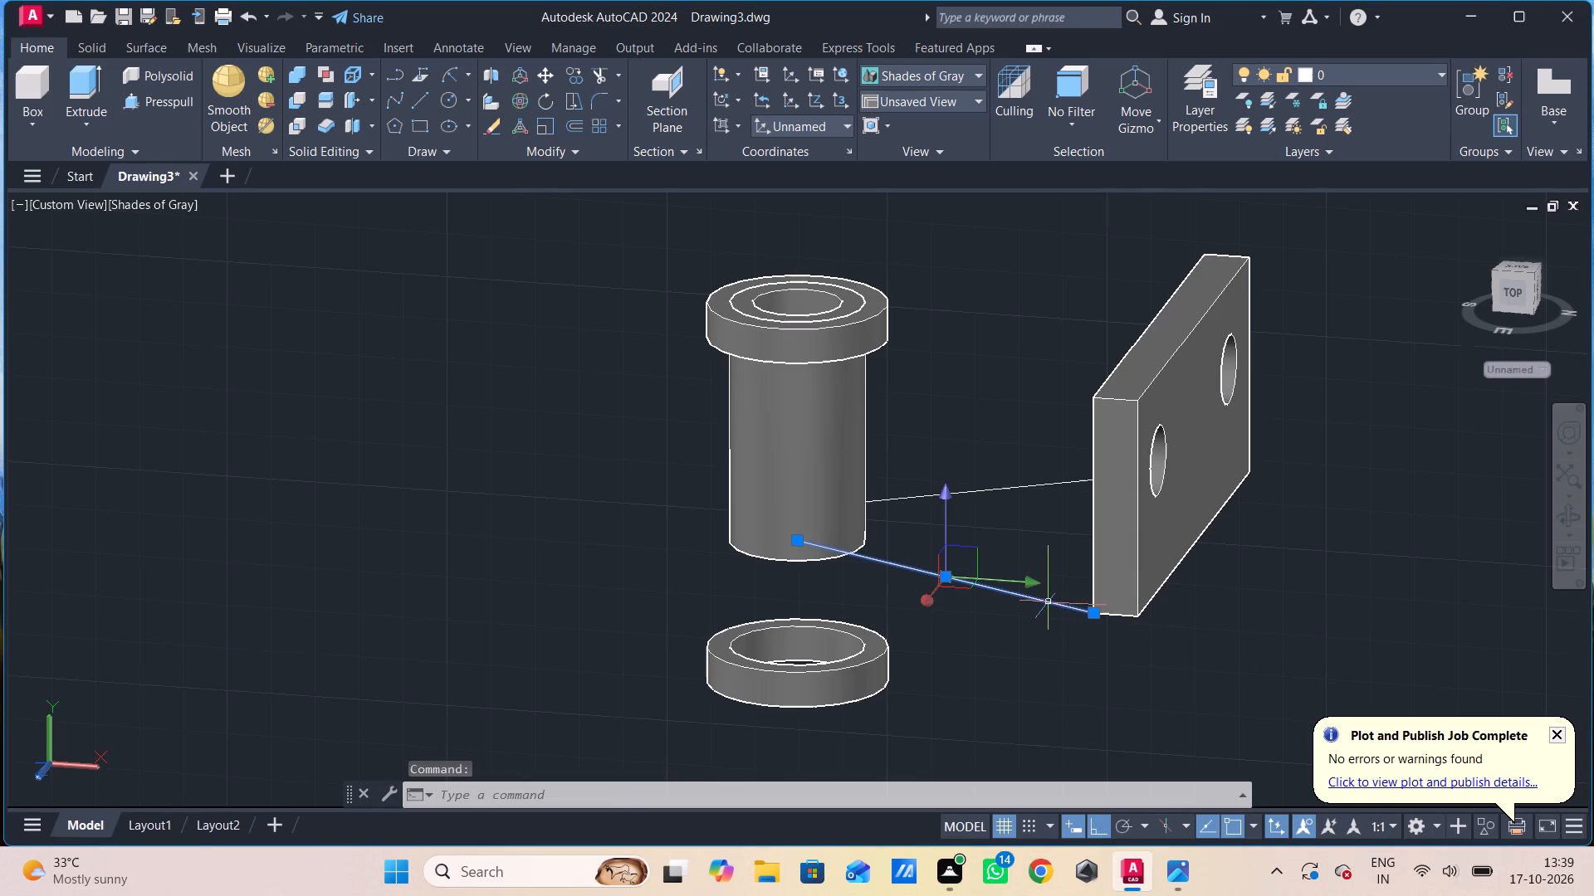
pyautogui.press('Escape')
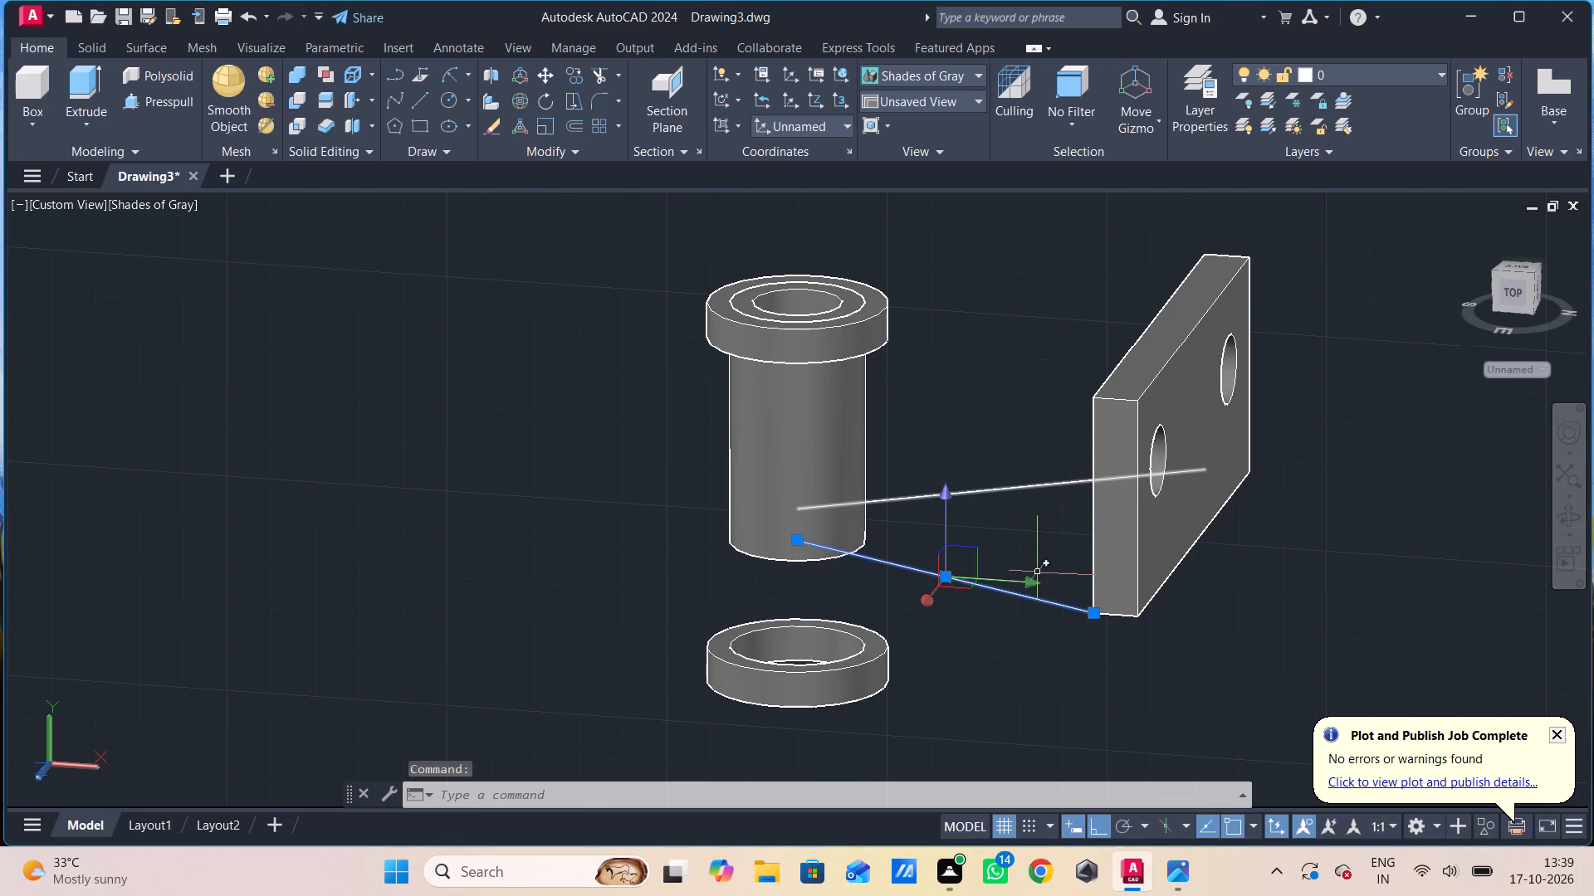
# Draw a 110 line along the plate's bushing-facing bottom edge, joining its two lower corners.
pyautogui.keyDown('shift'); pyautogui.moveTo(1038, 562); pyautogui.dragTo(1178, 566, button='middle'); pyautogui.keyUp('shift')
pyautogui.press('l')
pyautogui.press('Return')
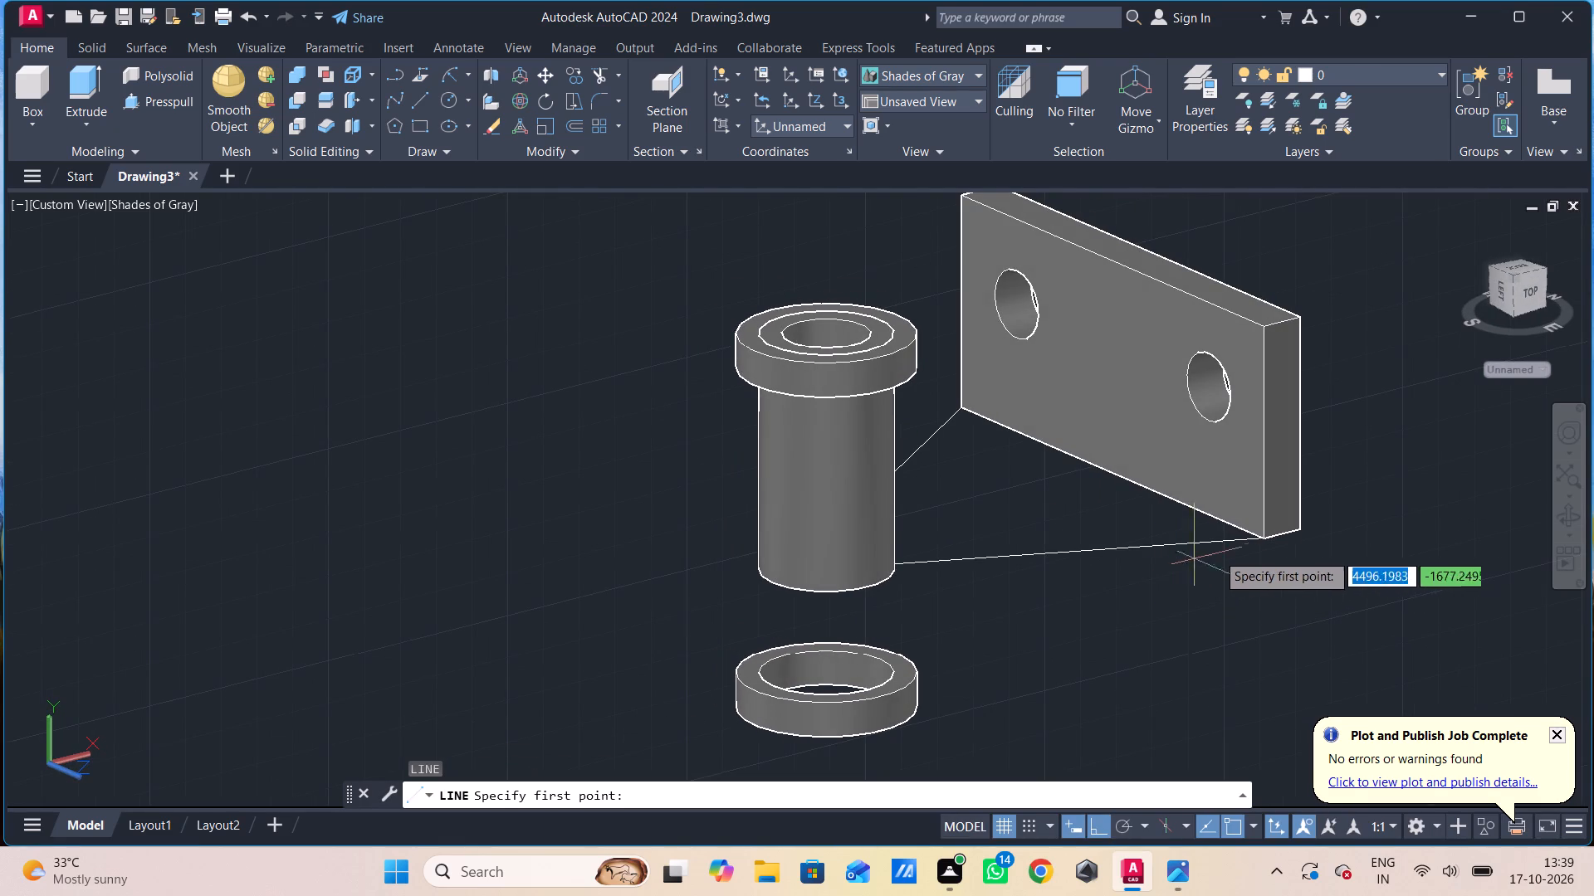
pyautogui.click(1259, 534)
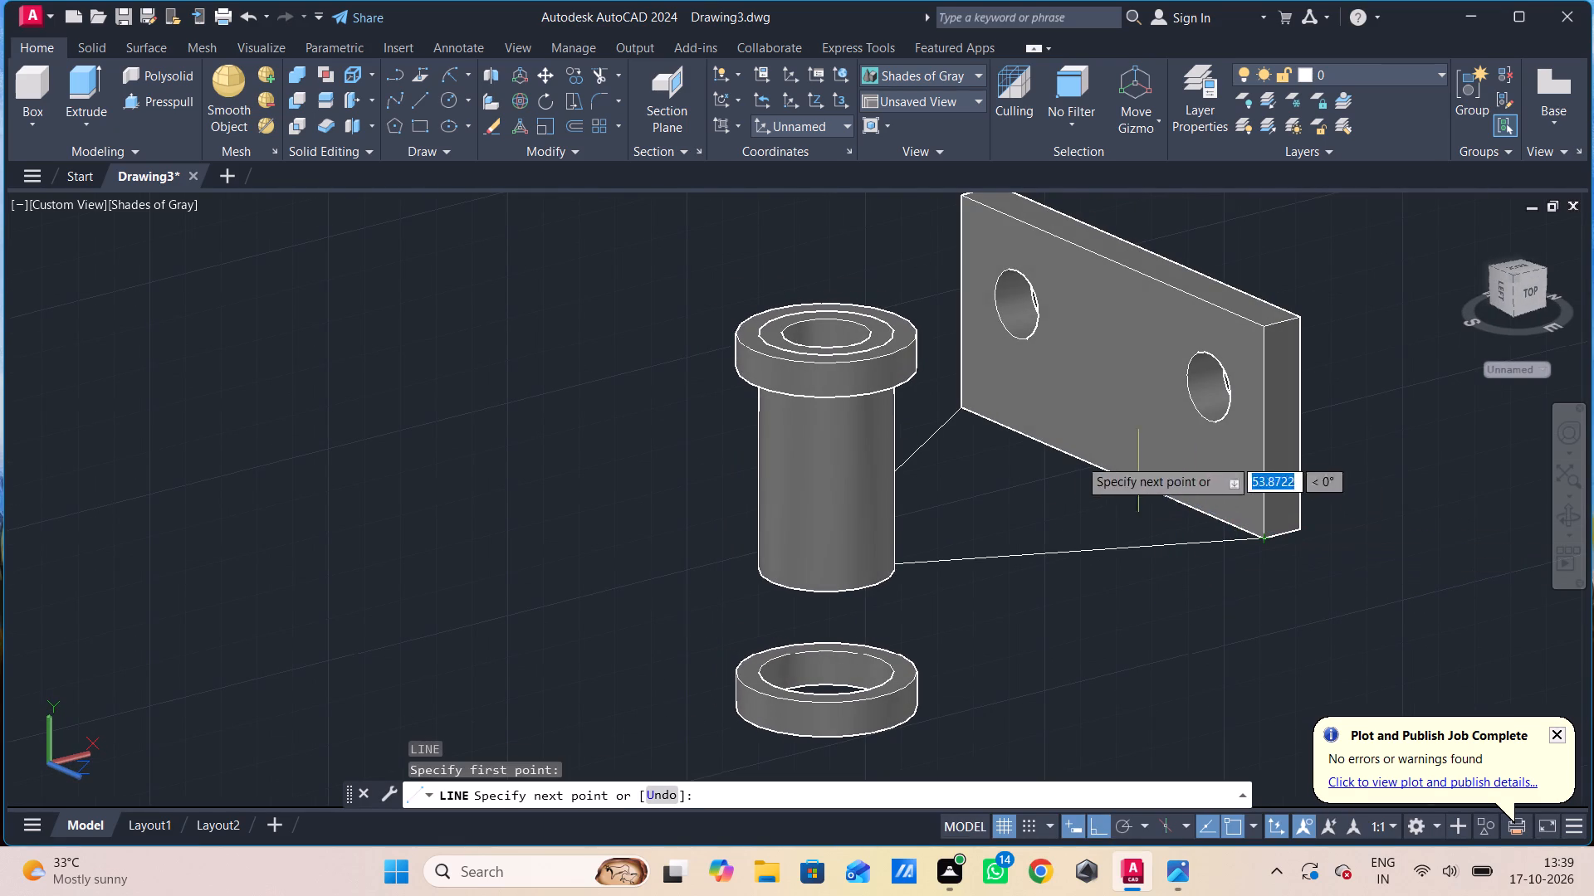
pyautogui.click(964, 407)
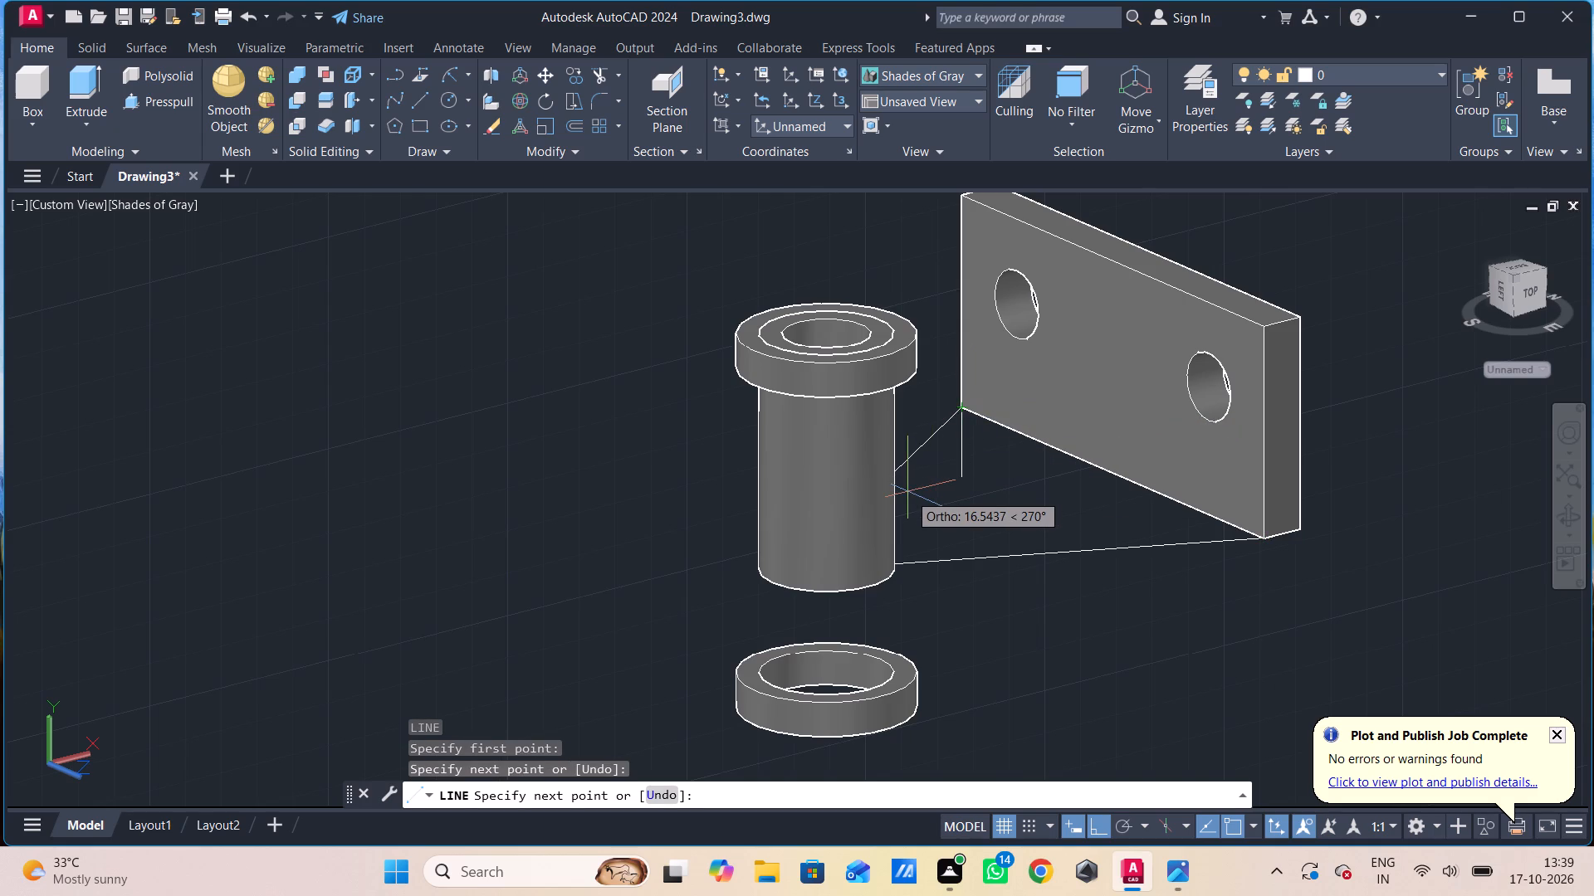
pyautogui.press('Escape')
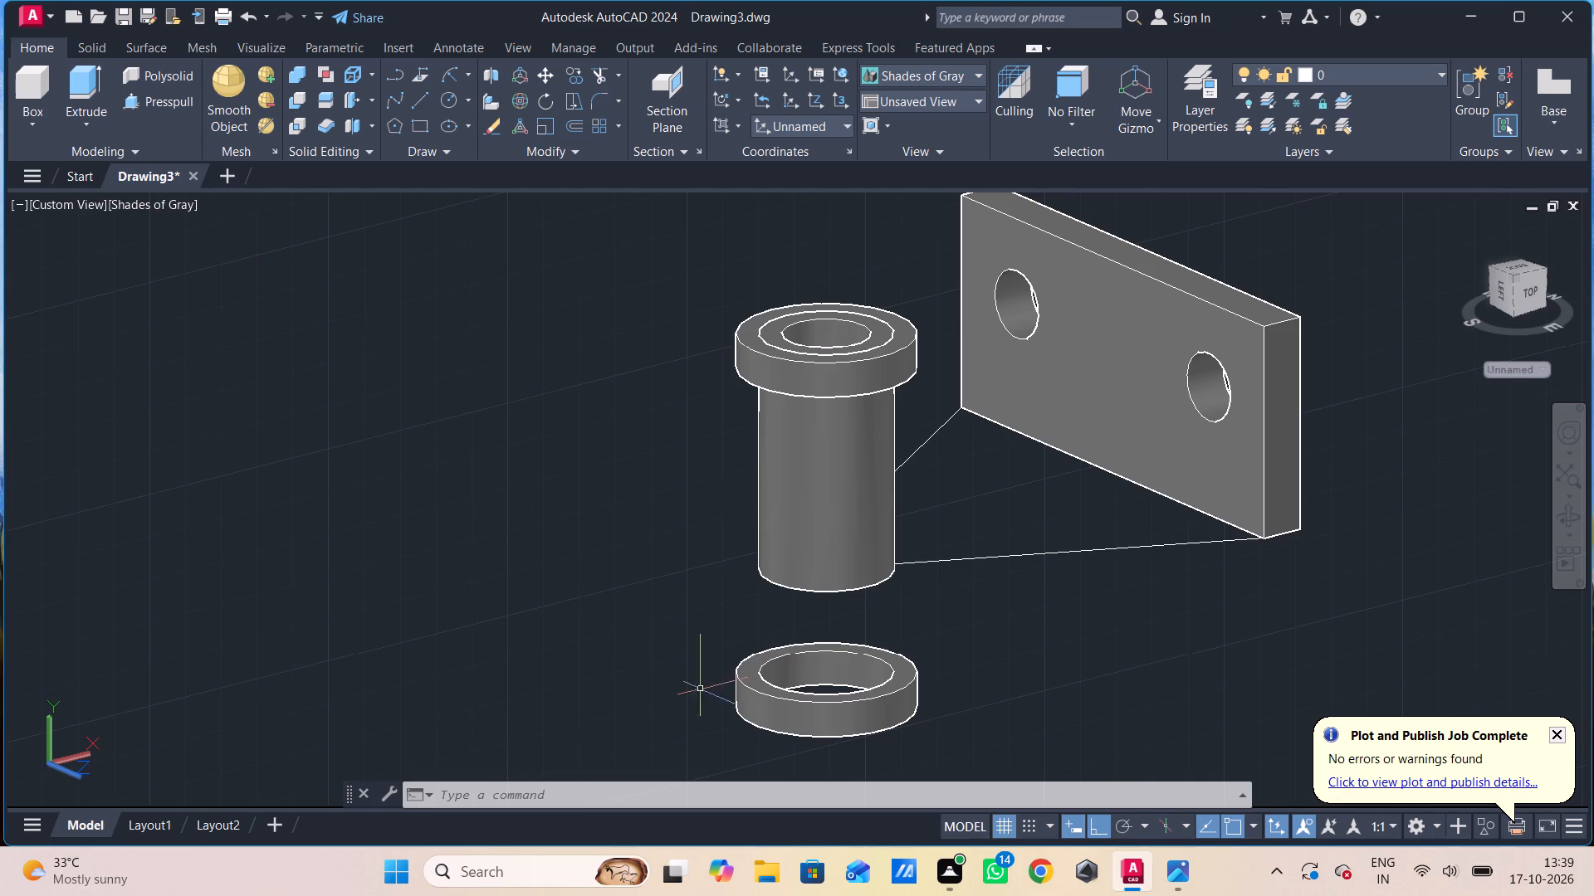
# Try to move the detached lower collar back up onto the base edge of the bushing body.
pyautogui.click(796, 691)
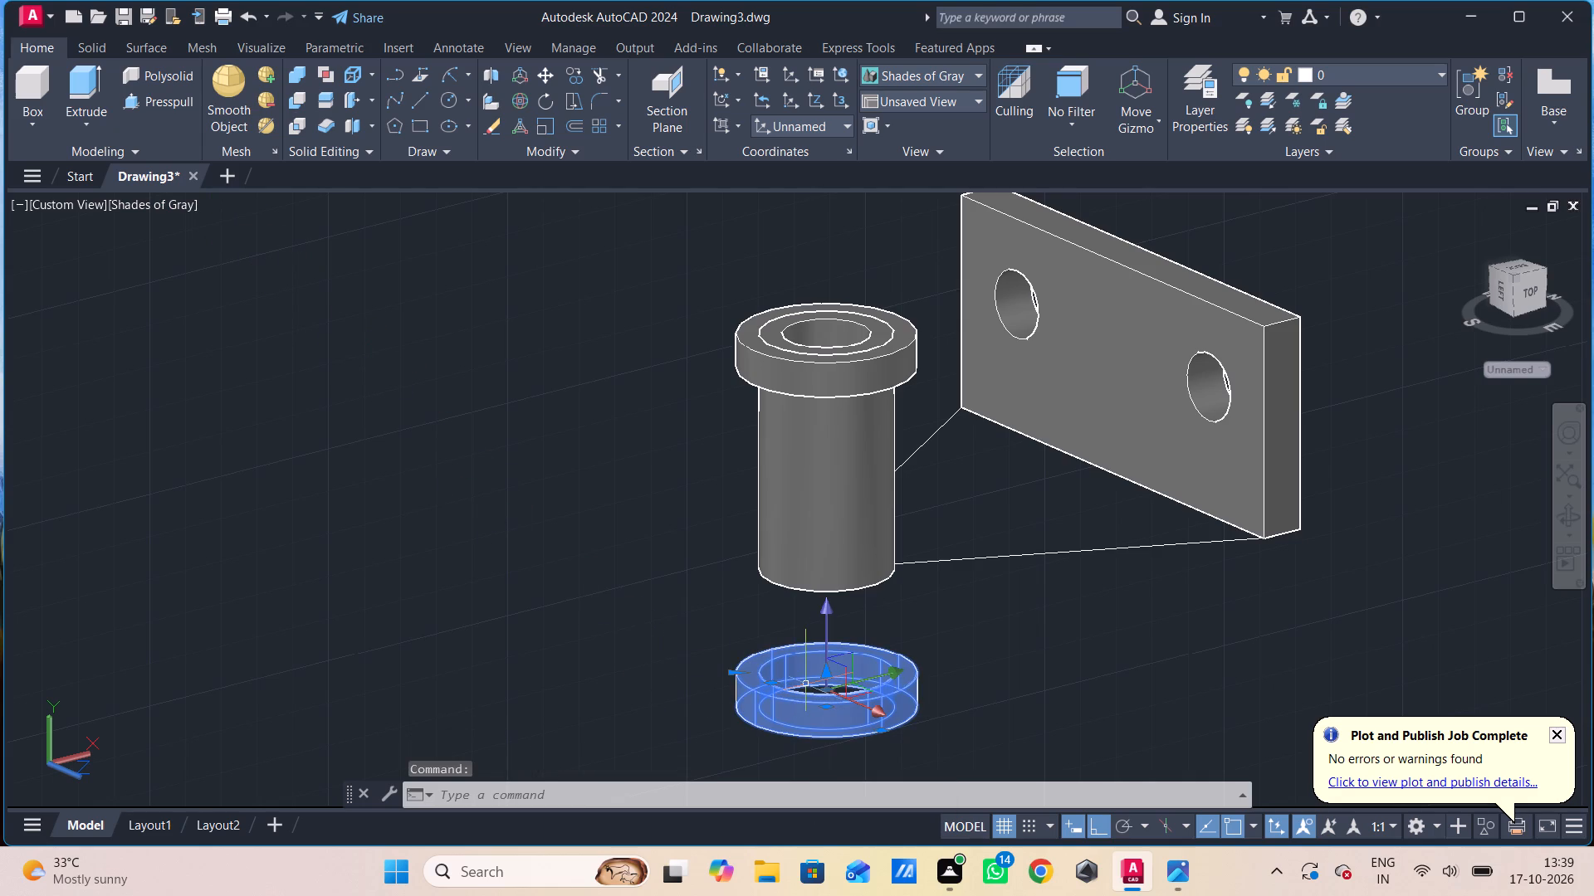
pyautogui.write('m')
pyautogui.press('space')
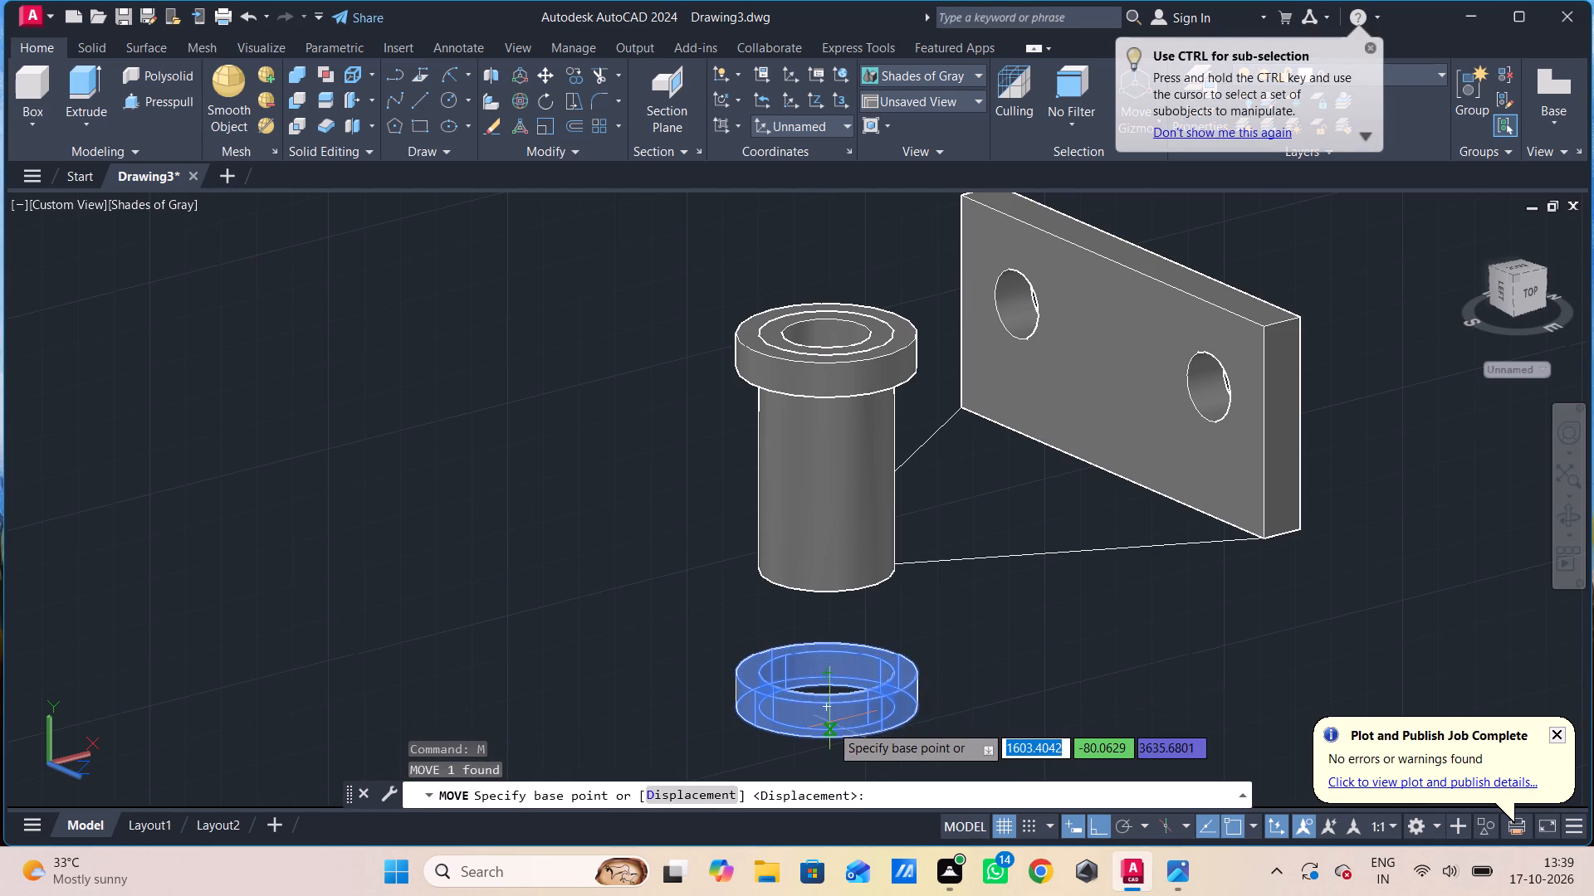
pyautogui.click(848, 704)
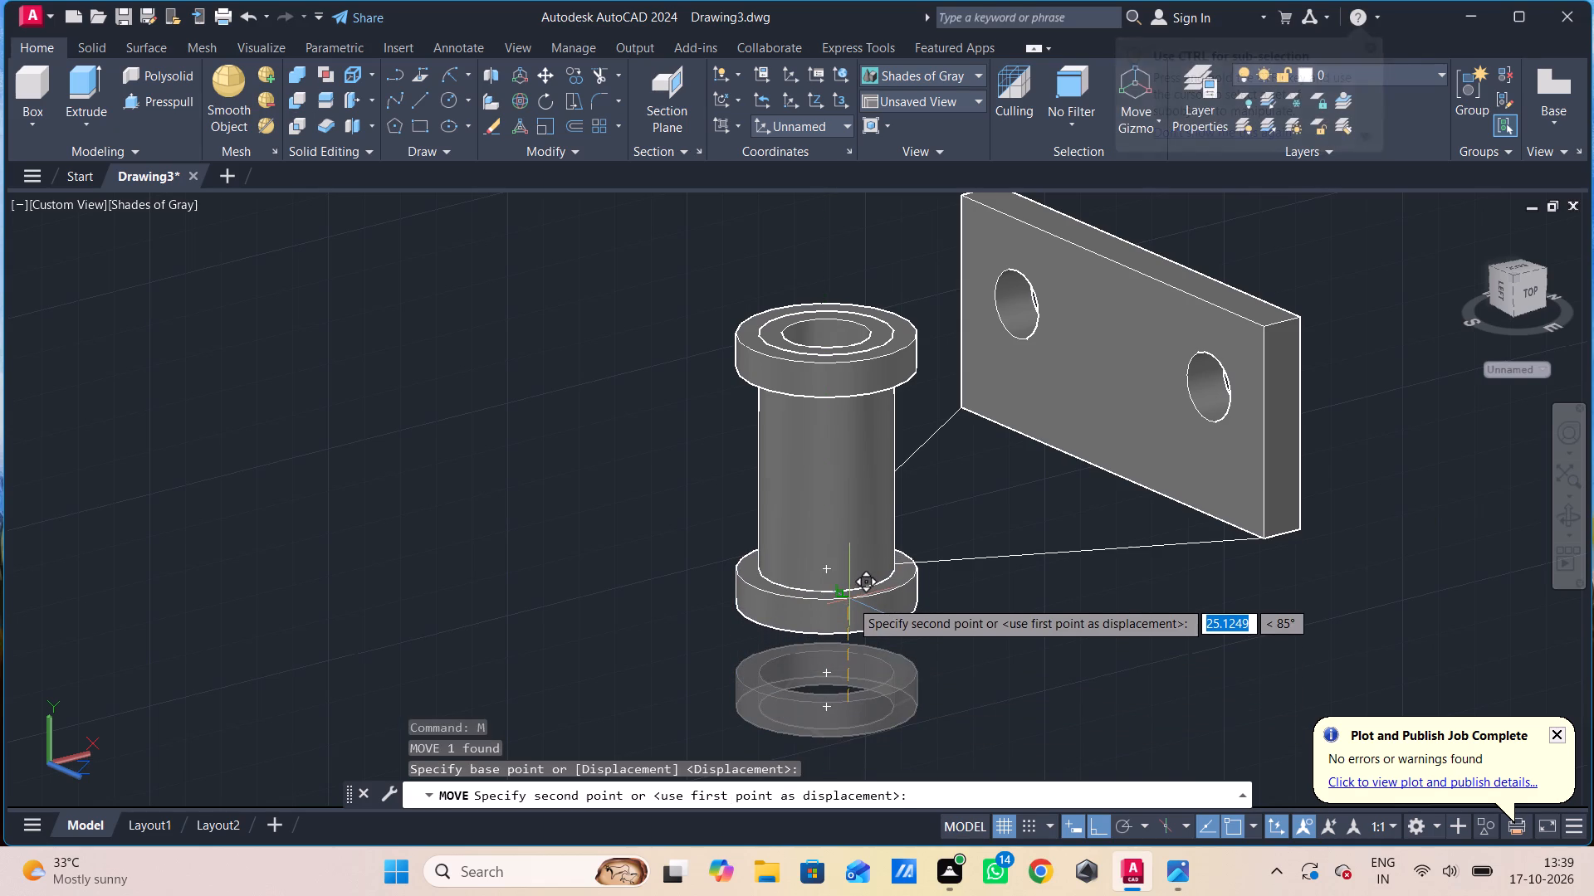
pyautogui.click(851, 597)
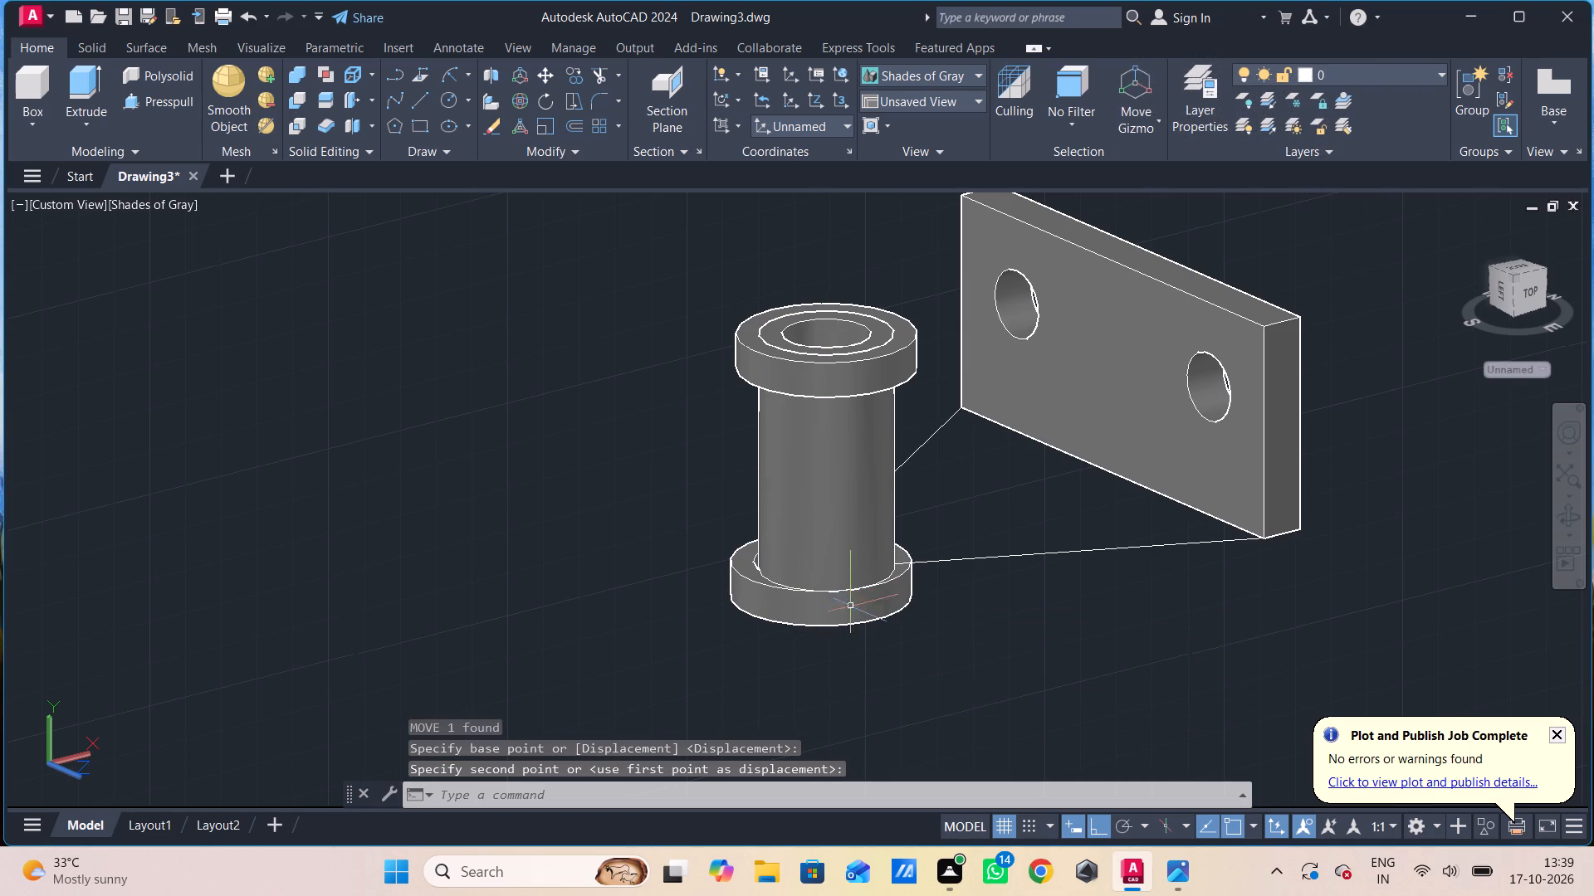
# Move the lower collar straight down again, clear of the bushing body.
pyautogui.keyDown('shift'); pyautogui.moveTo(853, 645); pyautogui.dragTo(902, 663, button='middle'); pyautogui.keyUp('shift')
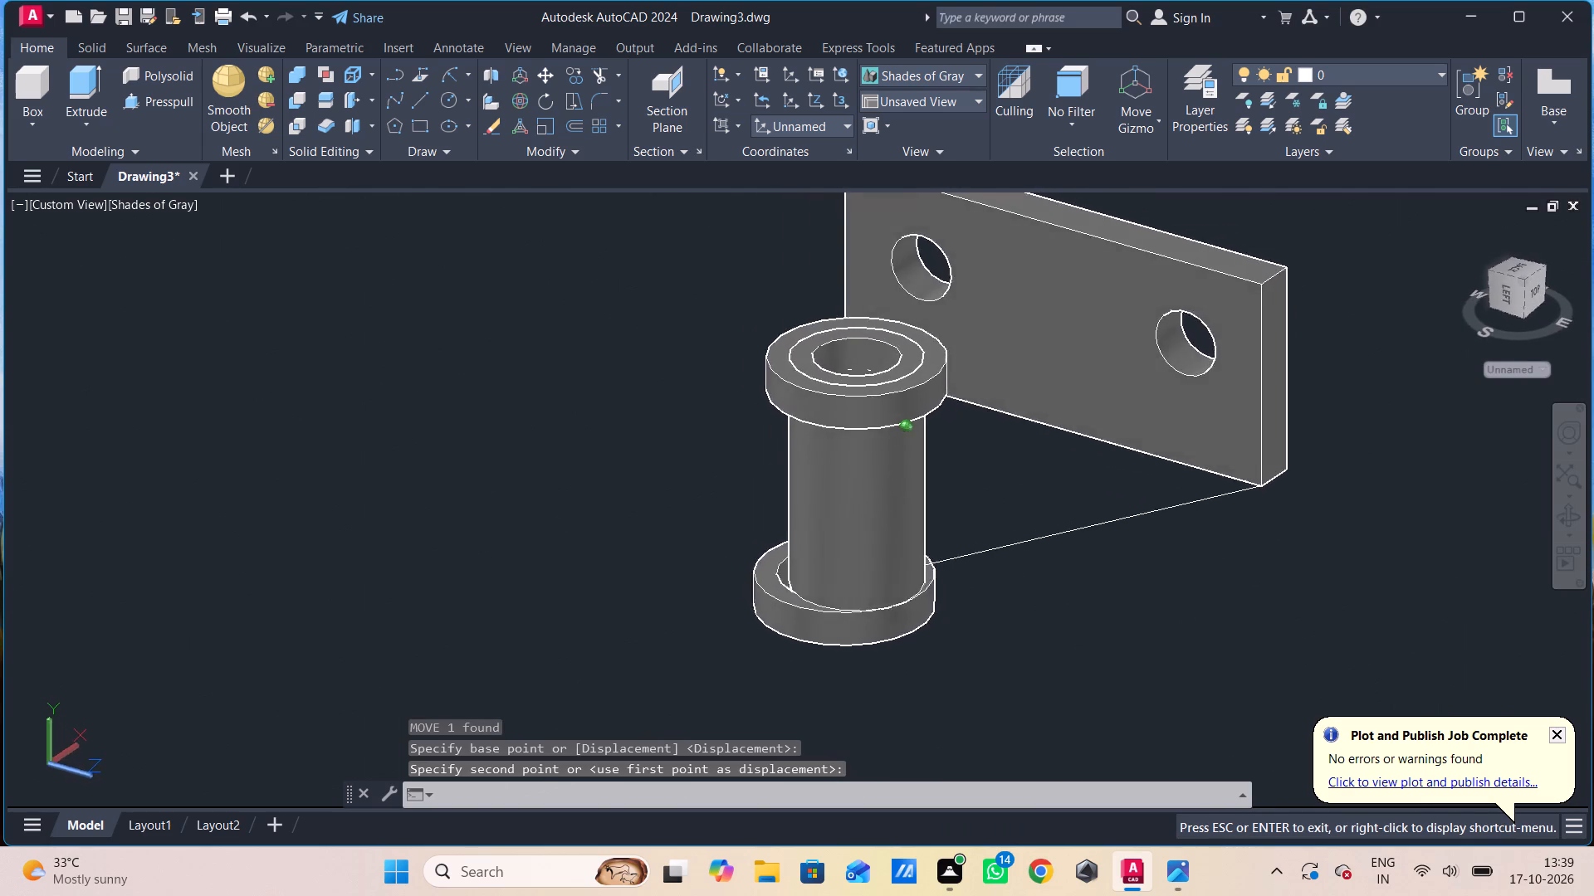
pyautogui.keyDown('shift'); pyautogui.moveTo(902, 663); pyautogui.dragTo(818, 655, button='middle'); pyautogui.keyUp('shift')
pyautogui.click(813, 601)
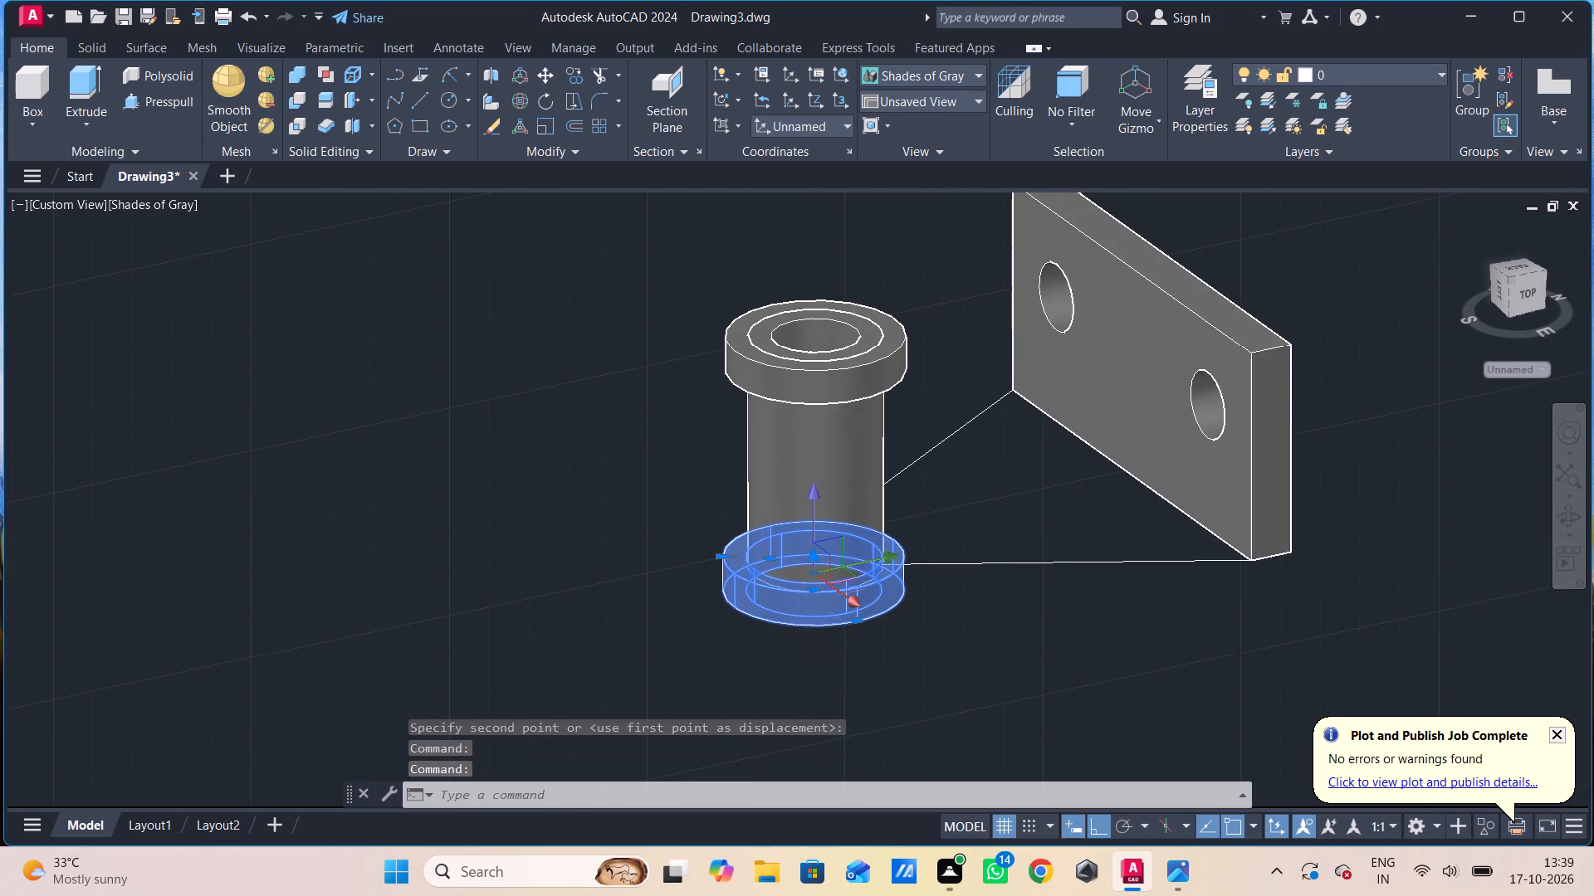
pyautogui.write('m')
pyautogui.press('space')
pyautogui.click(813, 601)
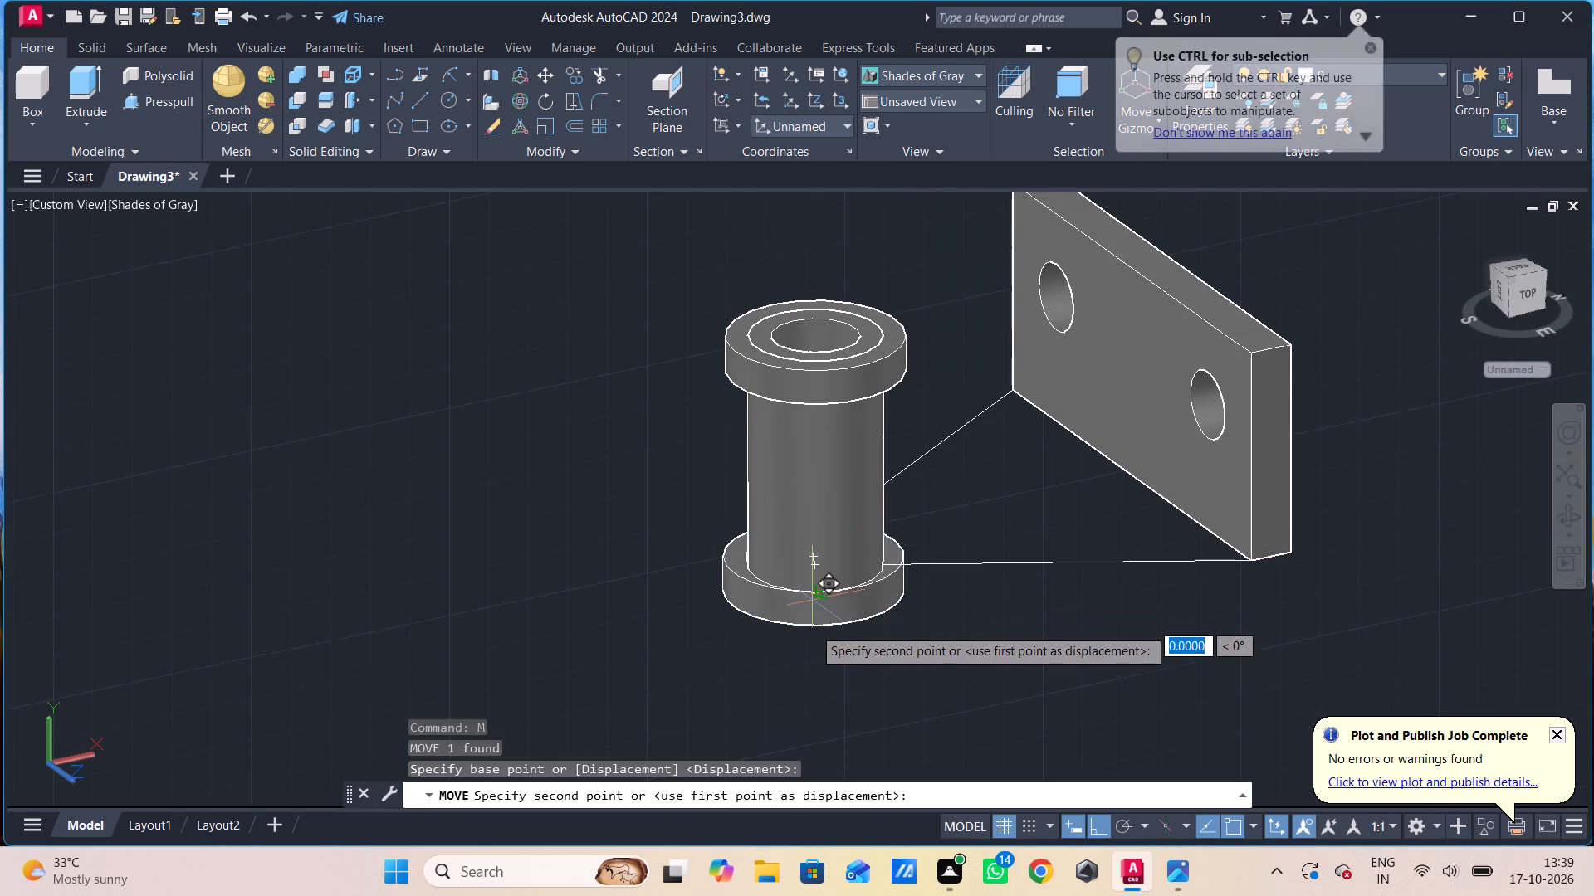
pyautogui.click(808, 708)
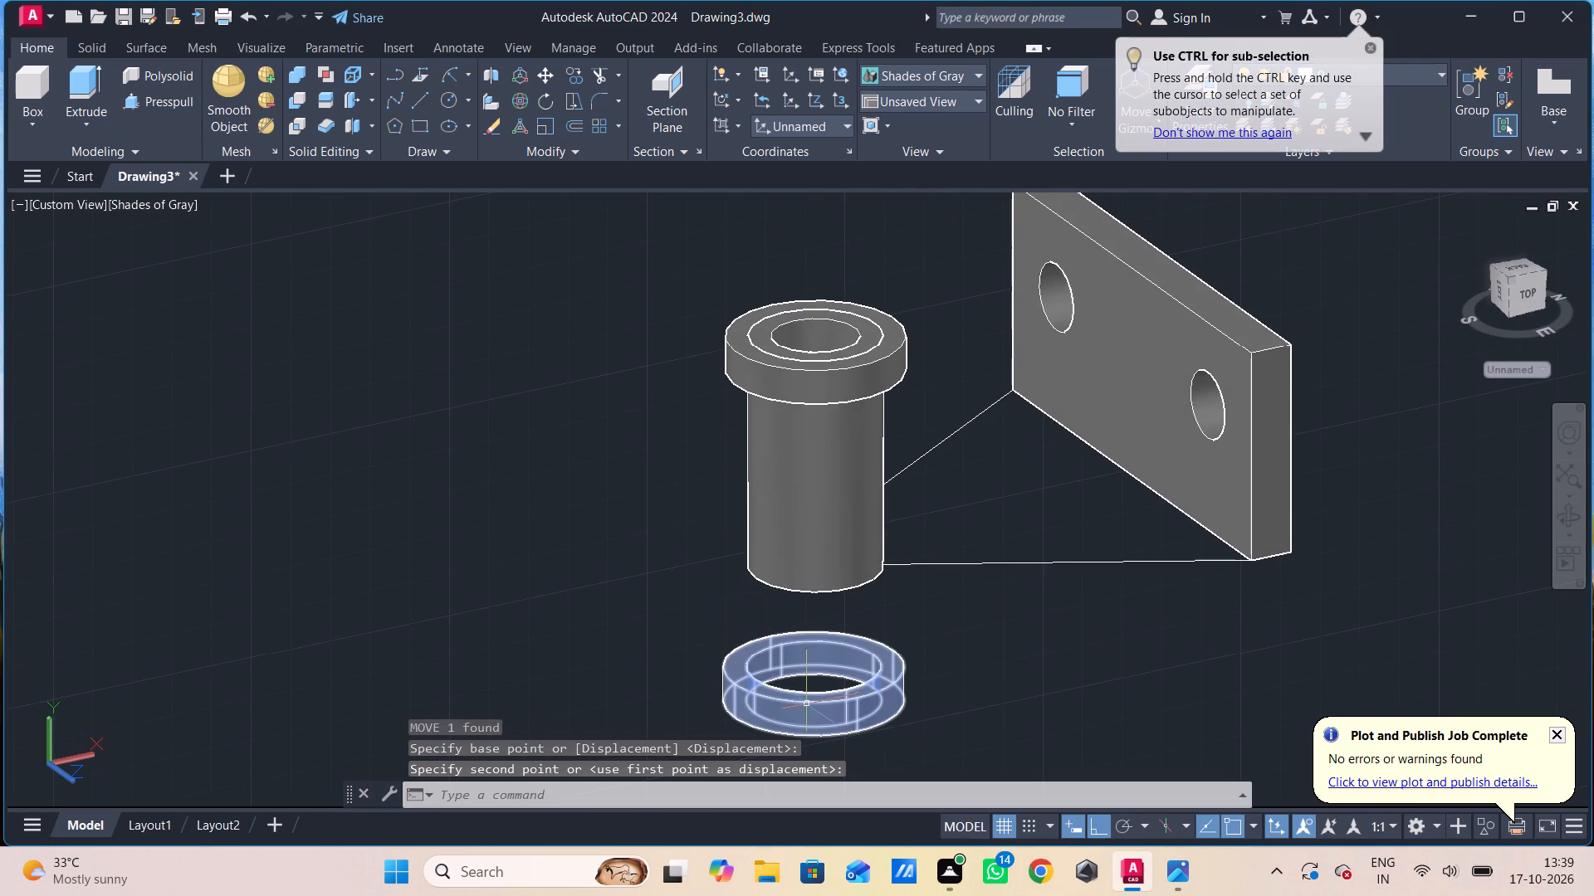
# Move the detached lower collar straight up onto the lower end of the bushing body.
pyautogui.write('m')
pyautogui.press('space')
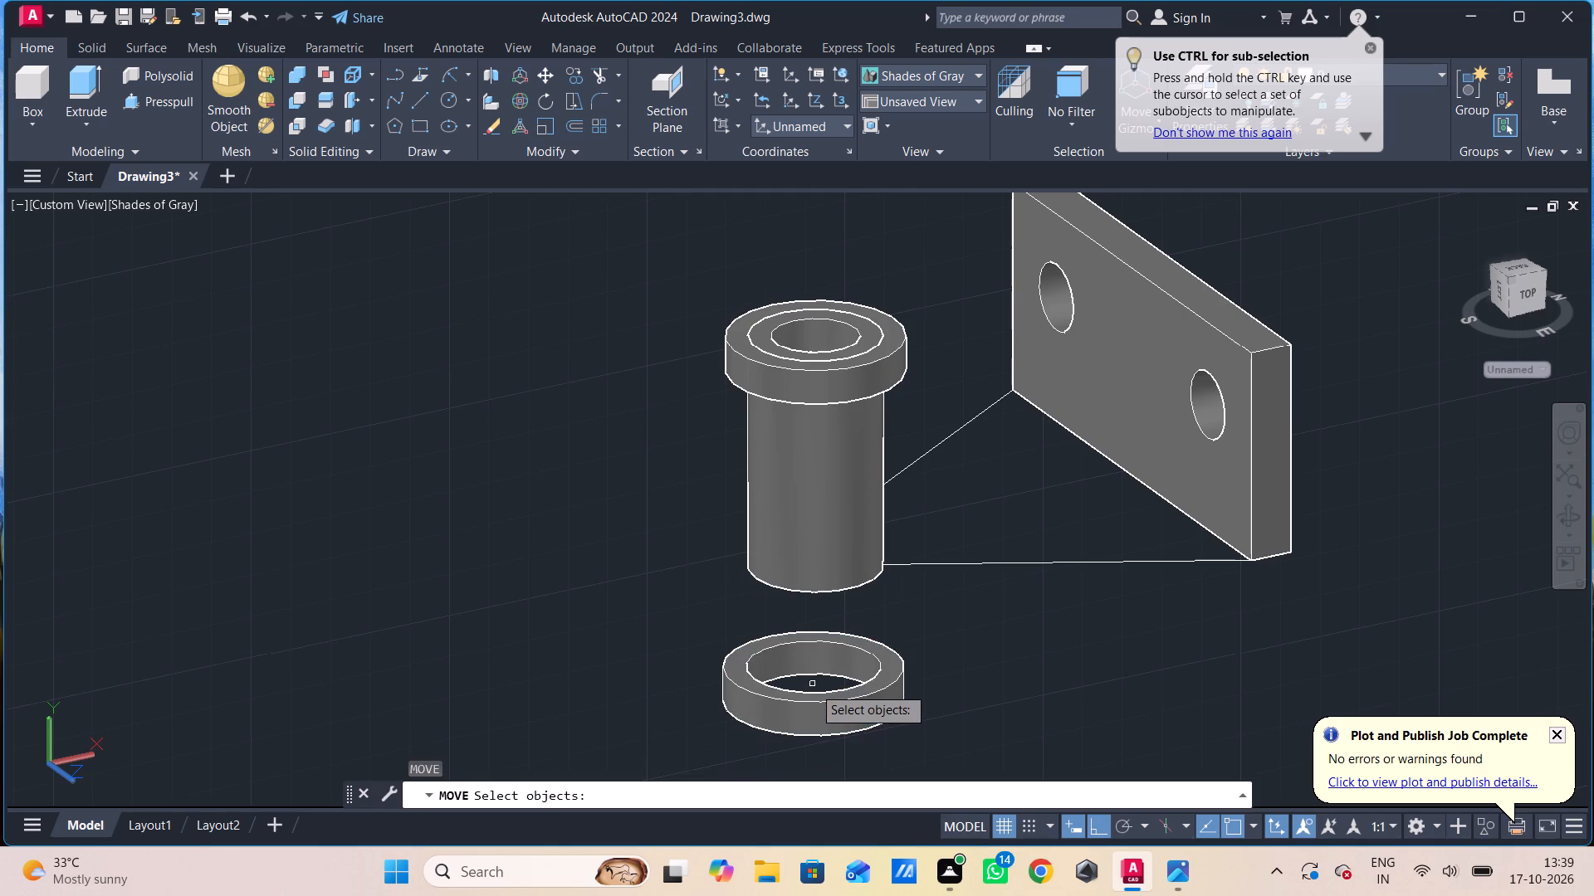
pyautogui.click(814, 697)
pyautogui.press('space')
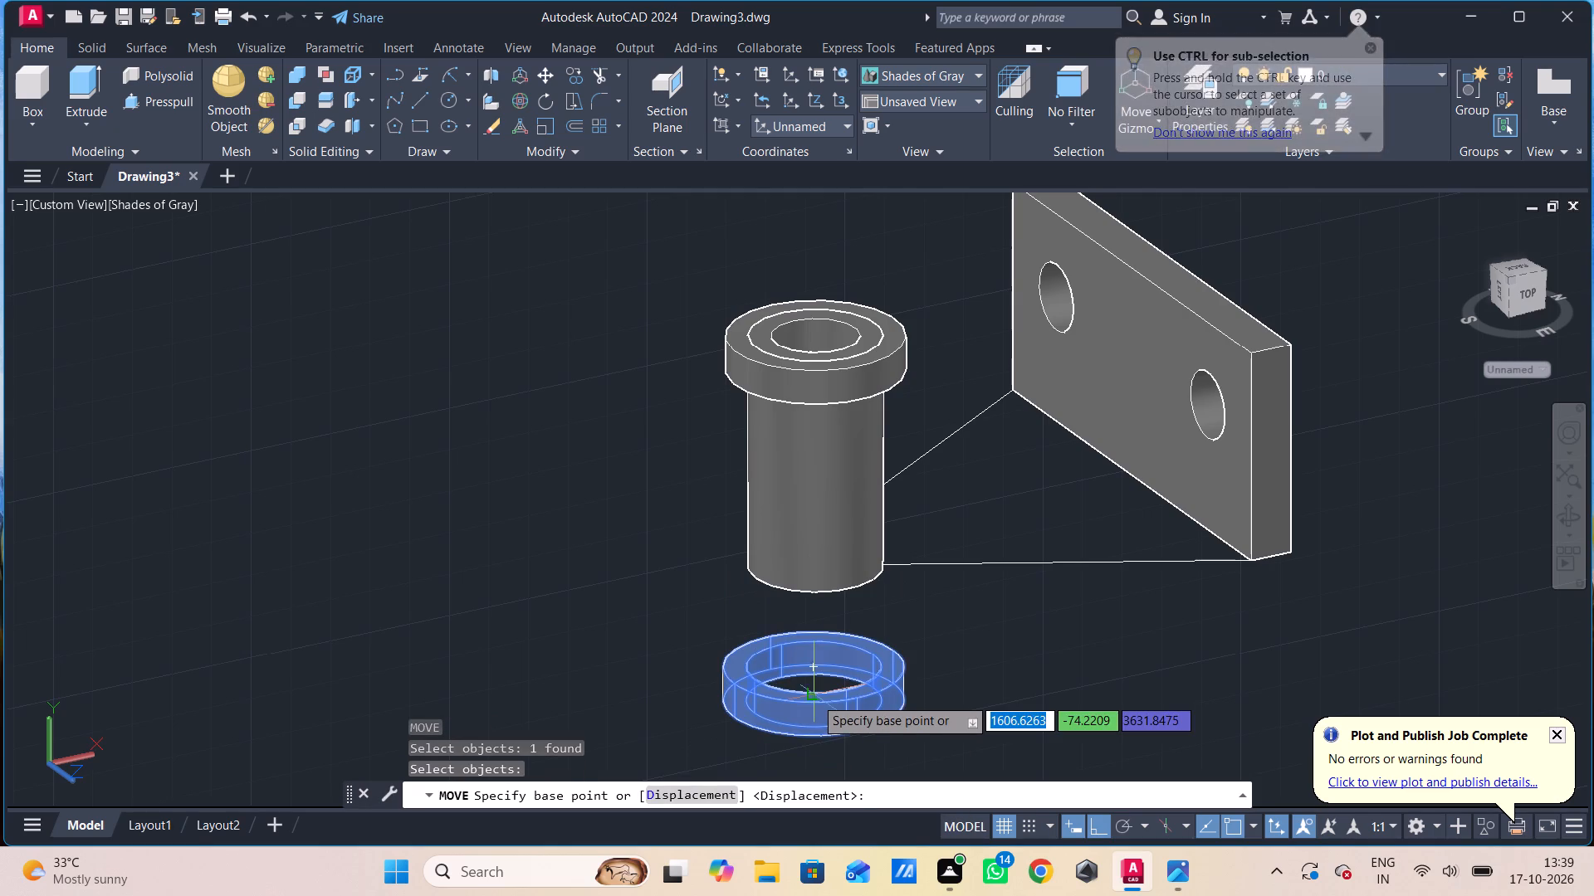
pyautogui.click(814, 697)
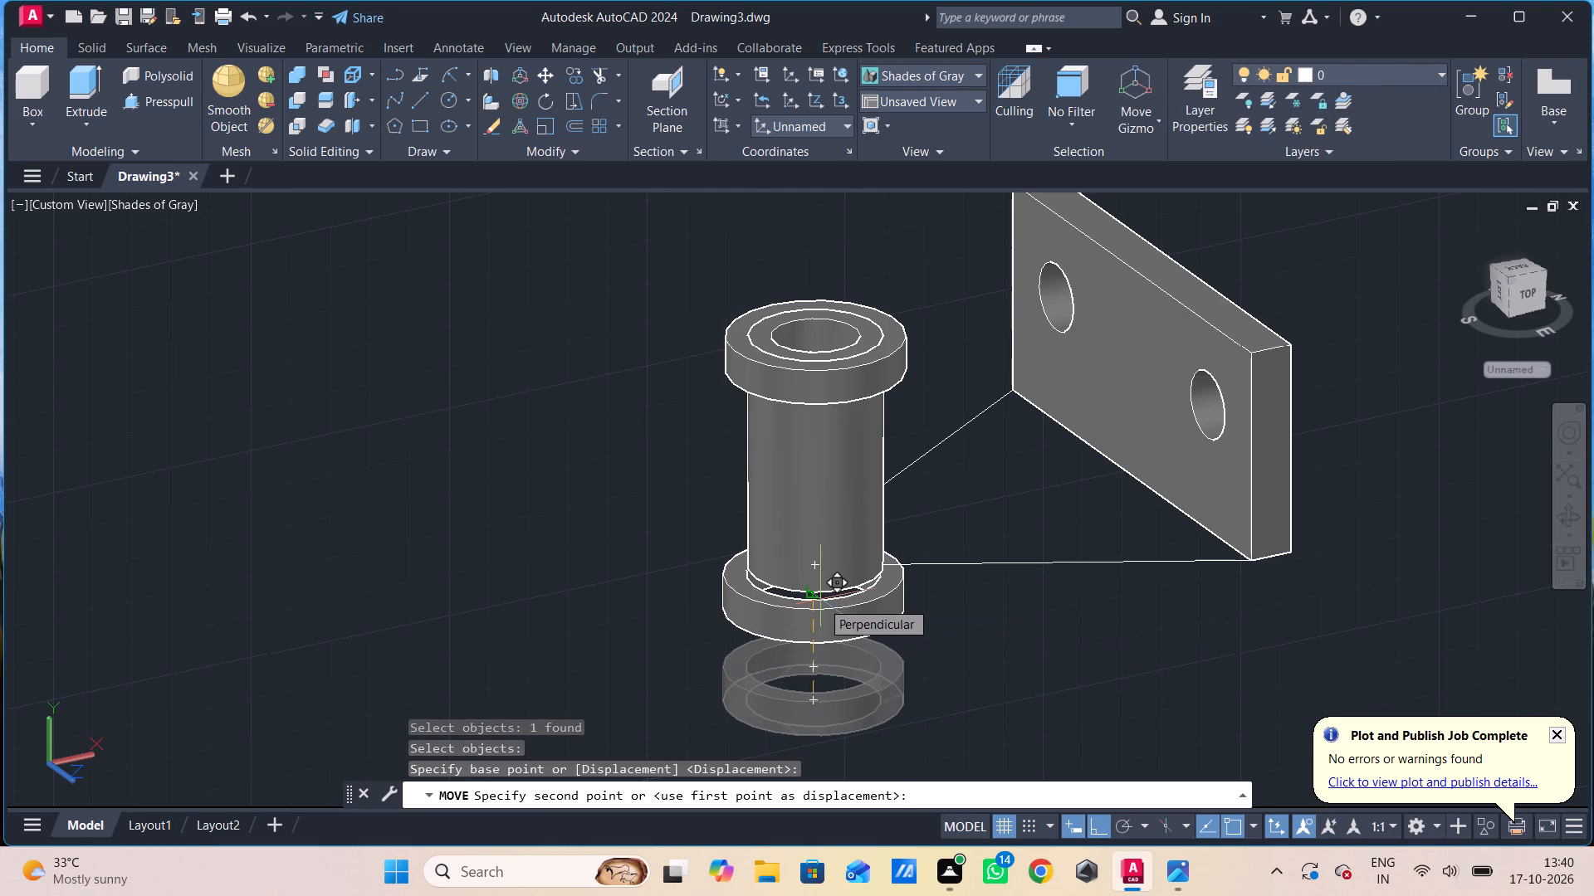
pyautogui.click(821, 601)
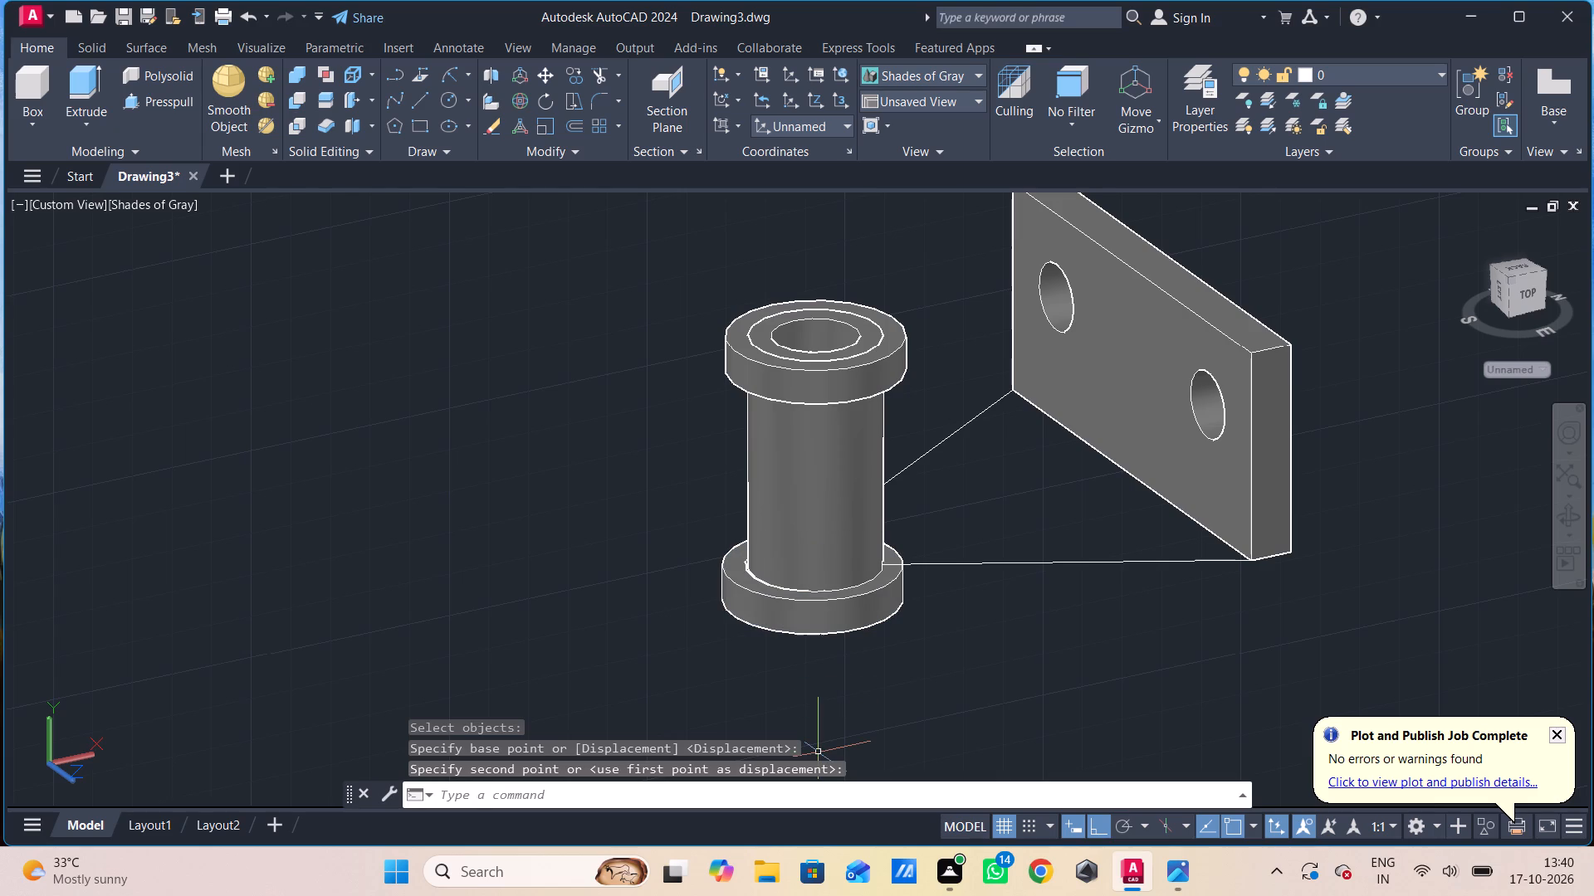
pyautogui.press('Escape')
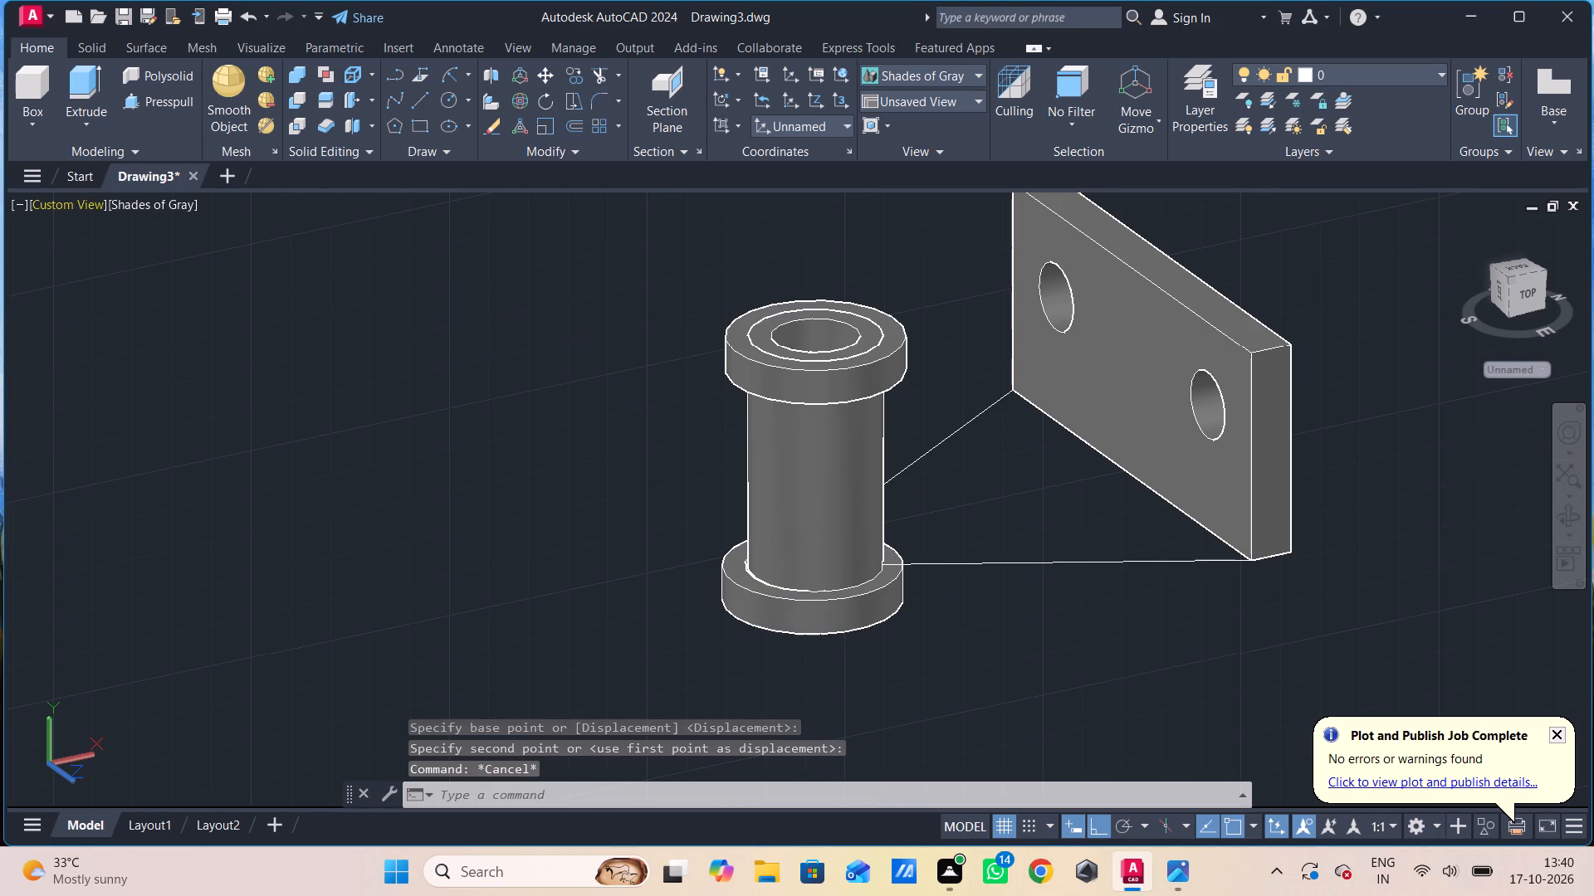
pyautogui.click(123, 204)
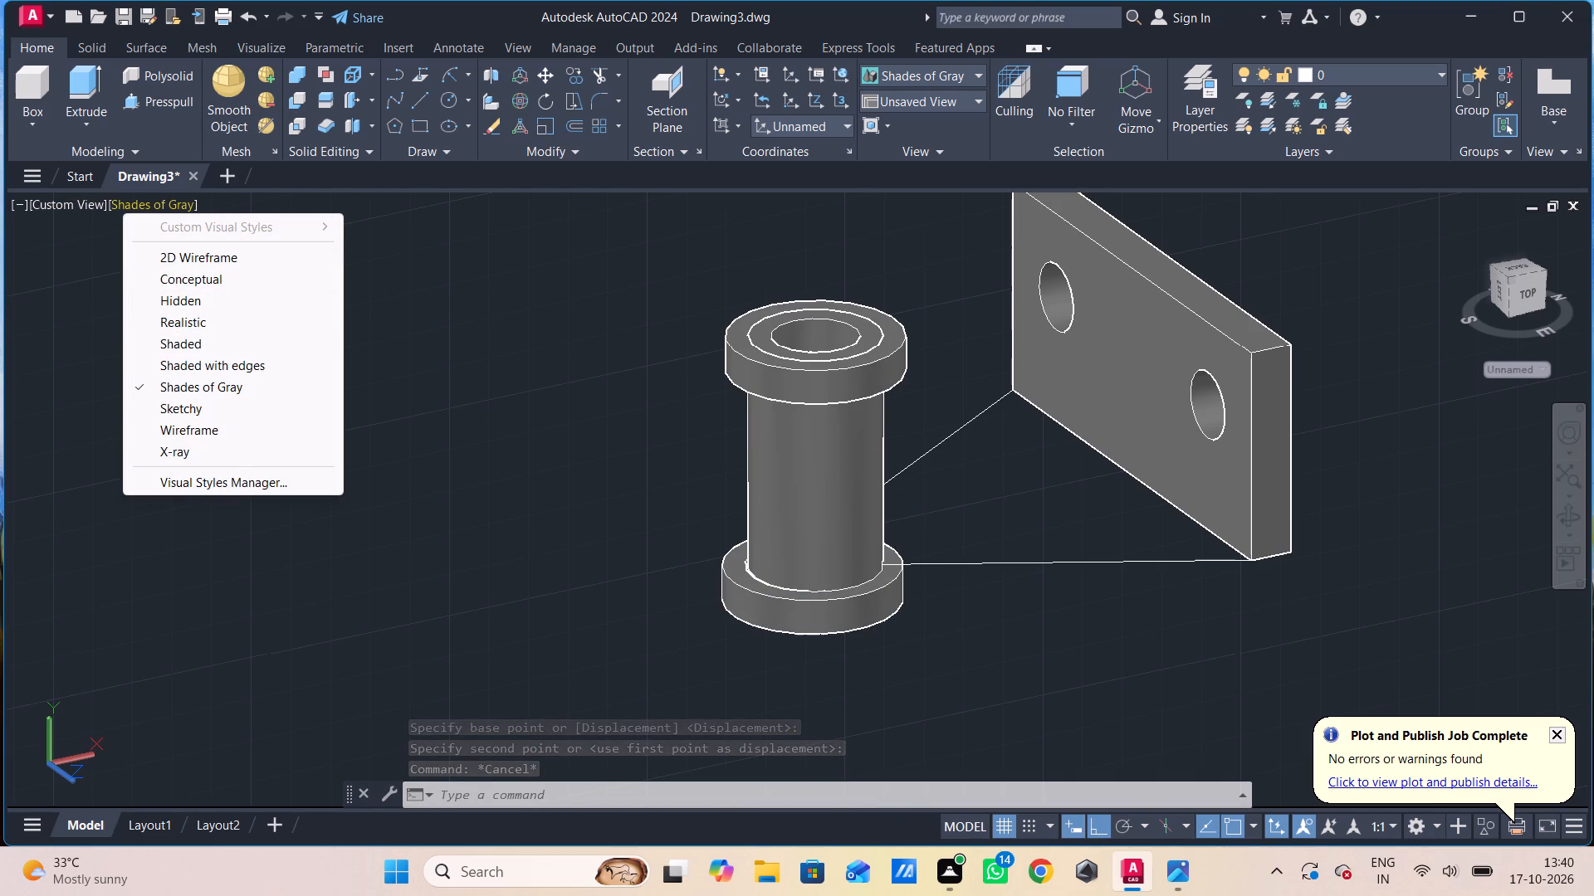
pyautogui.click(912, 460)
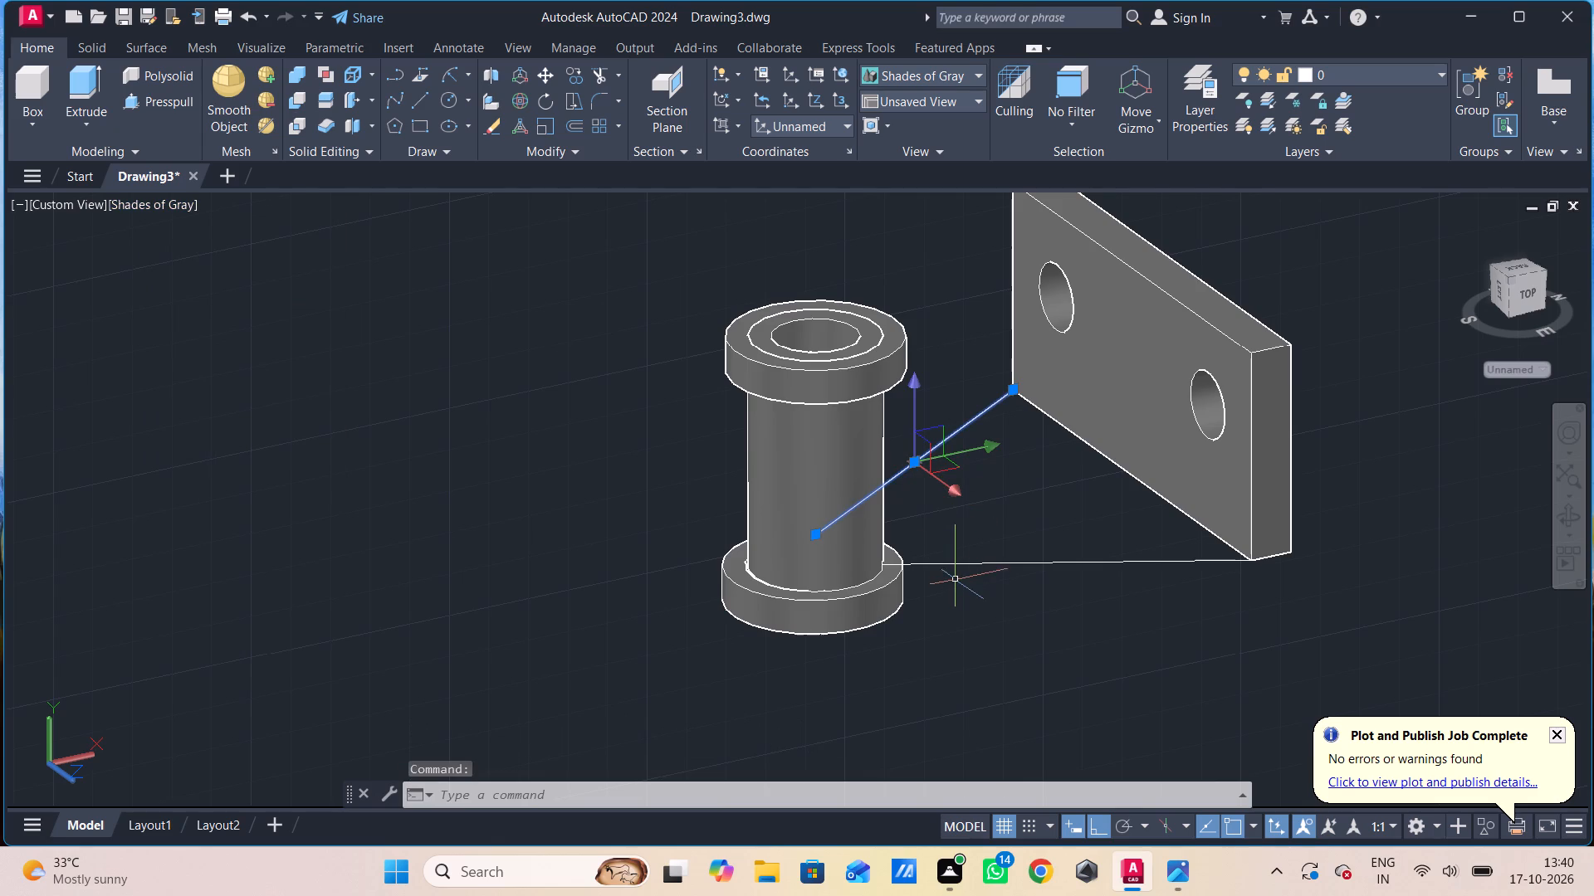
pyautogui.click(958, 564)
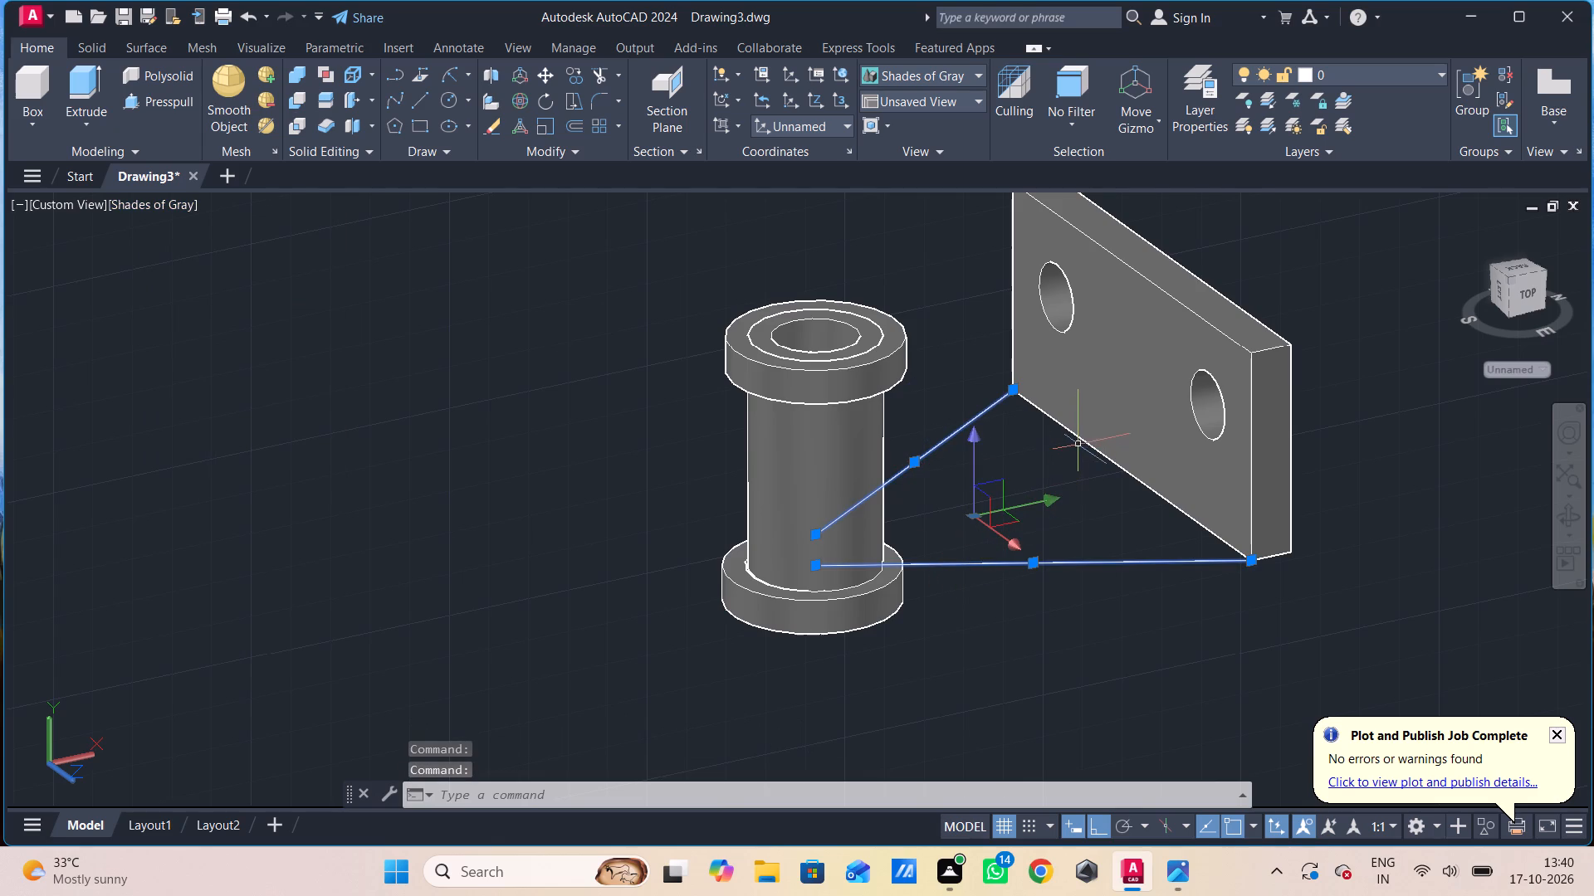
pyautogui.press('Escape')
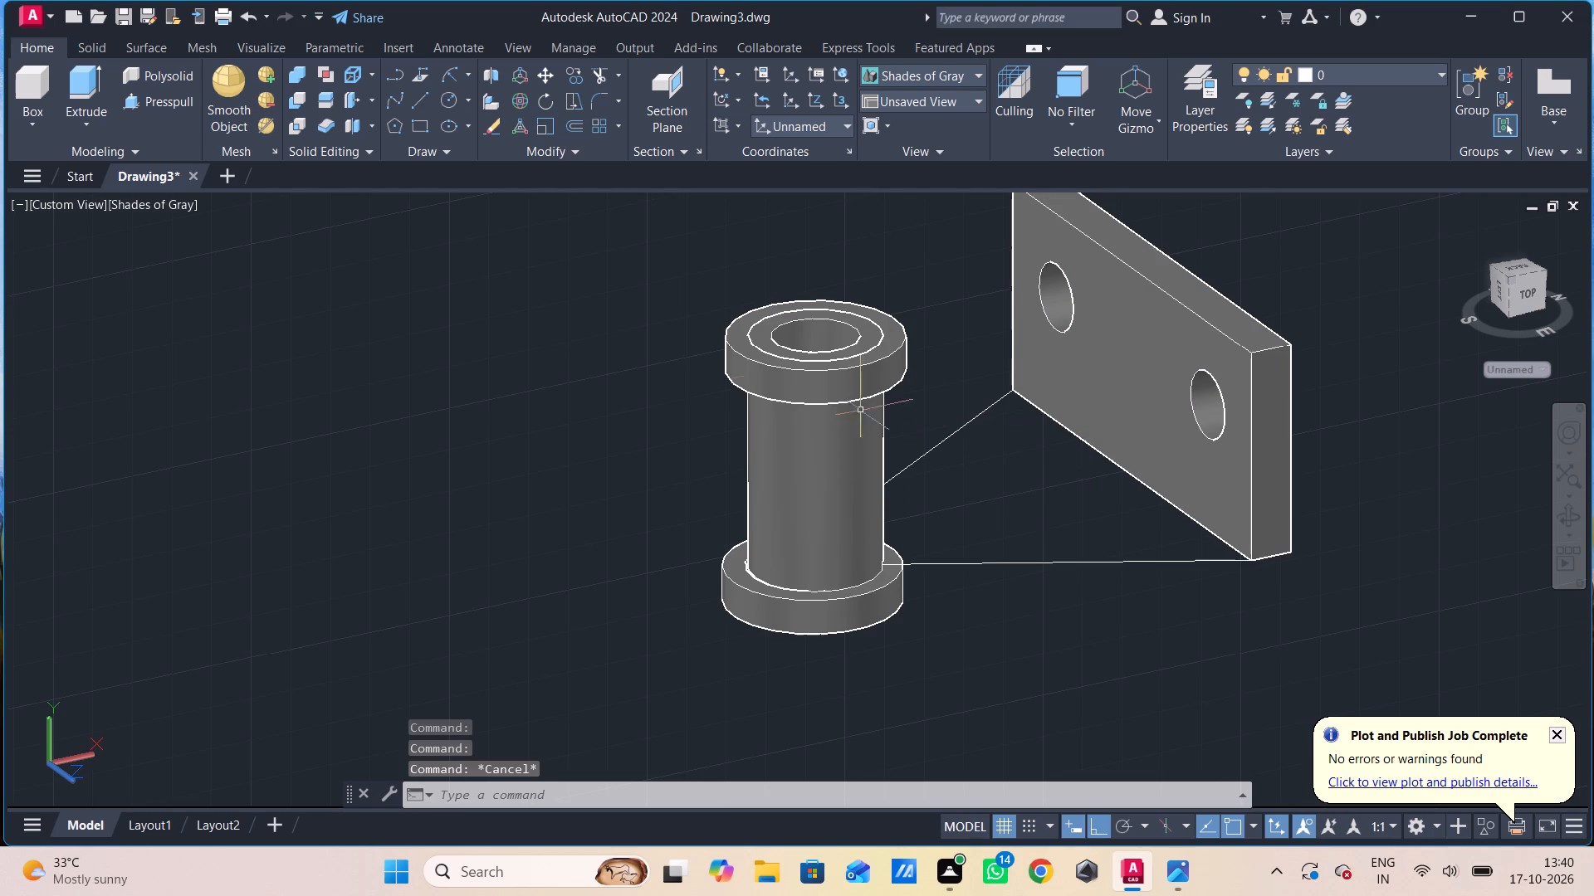
# In the 2D Wireframe visual style, move the three triangle lines together to an empty area clear of the bushing and plate.
pyautogui.click(129, 199)
pyautogui.click(187, 261)
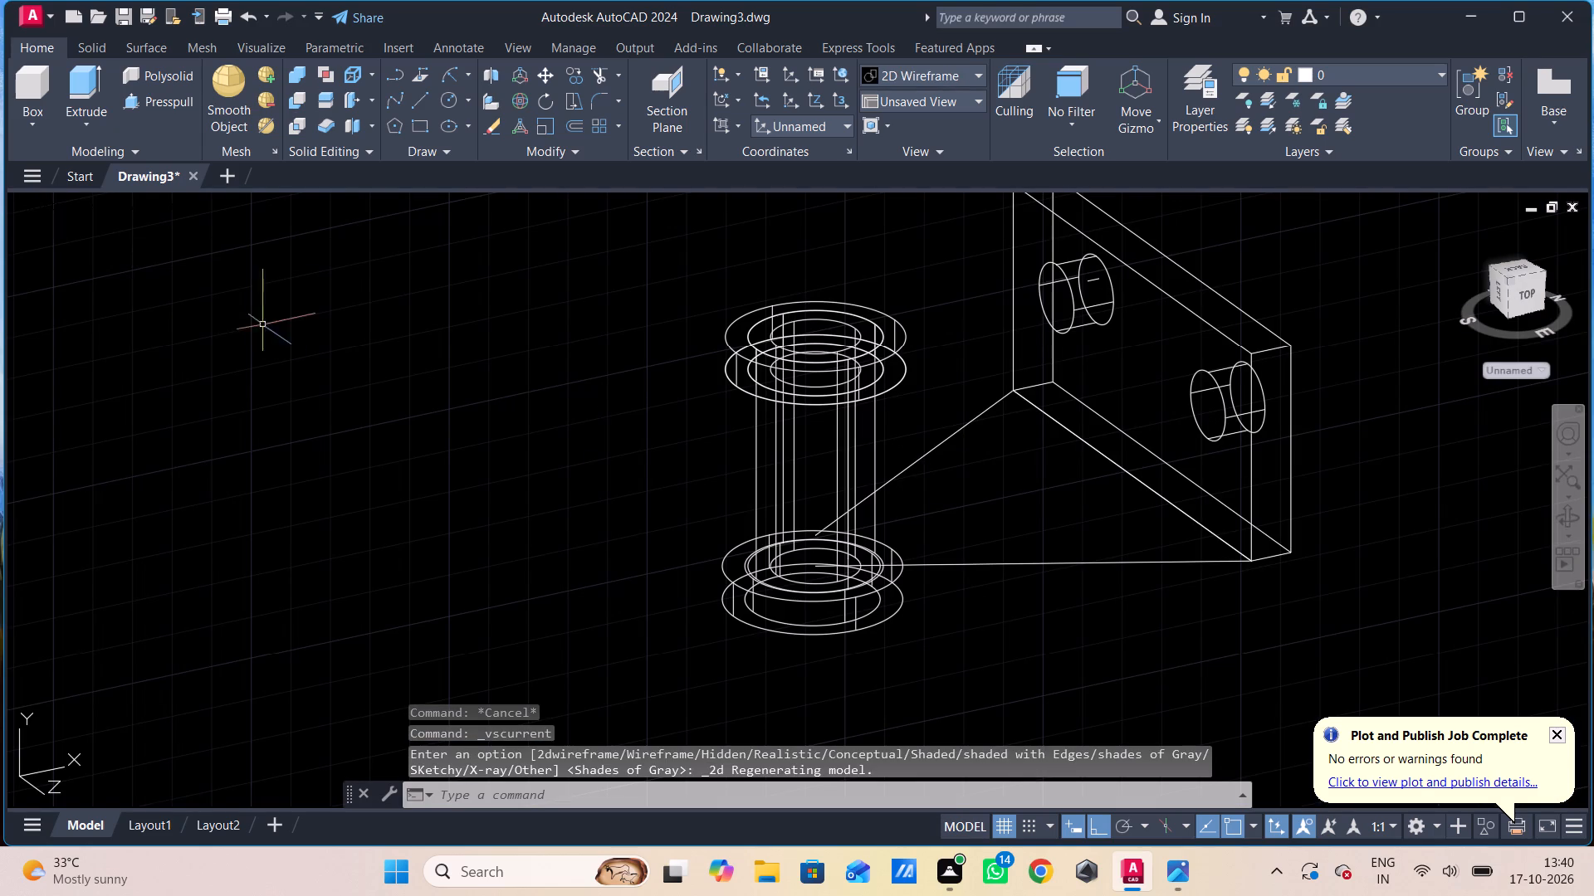
pyautogui.click(892, 474)
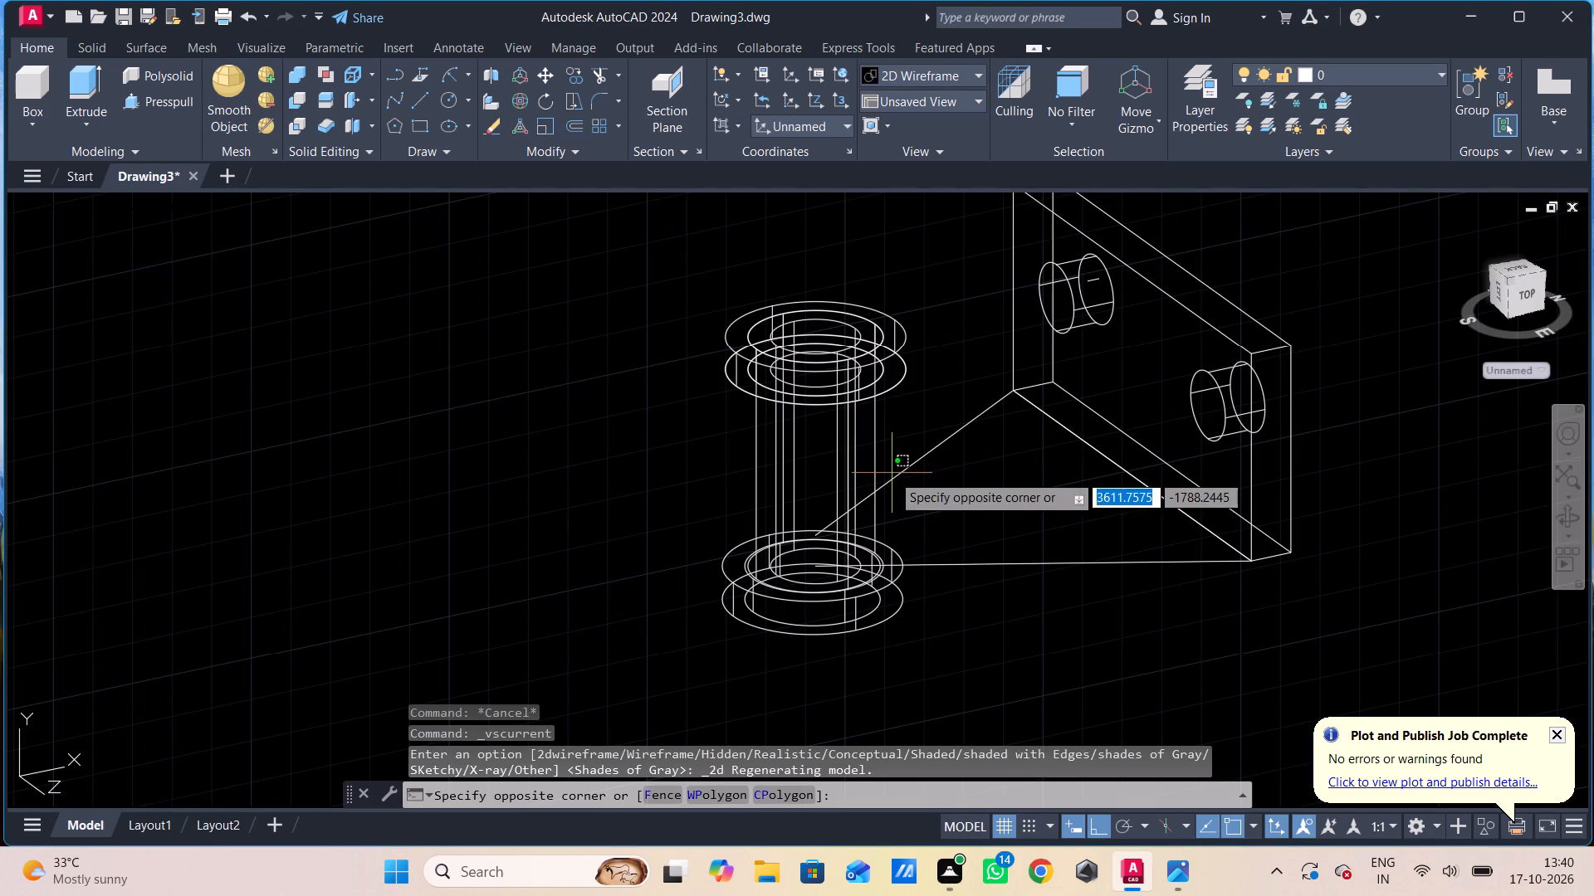
pyautogui.click(900, 482)
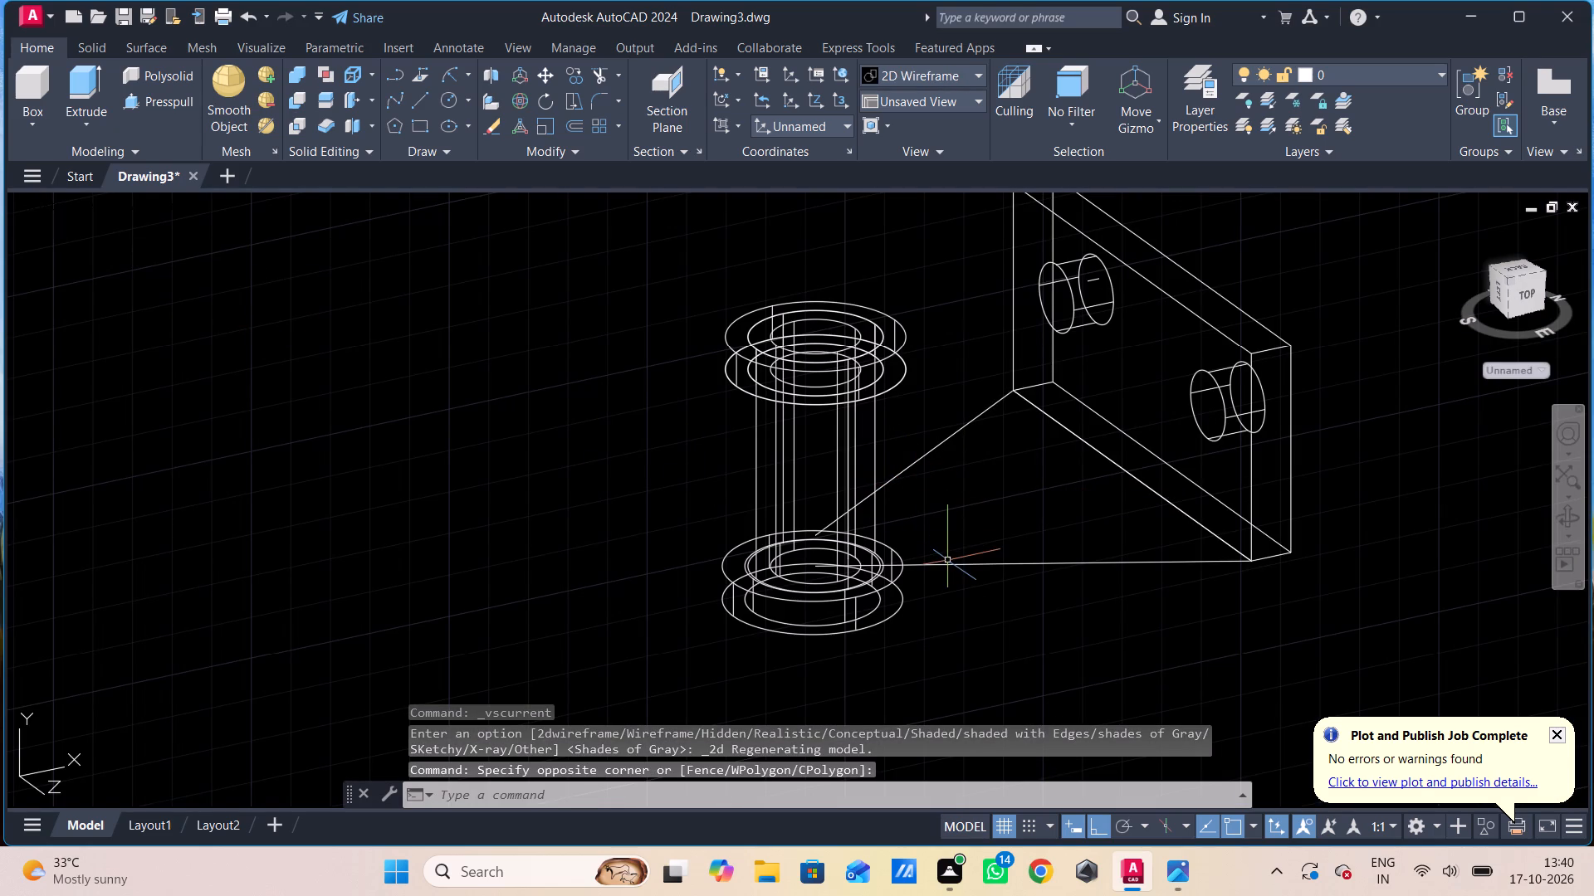
pyautogui.click(947, 563)
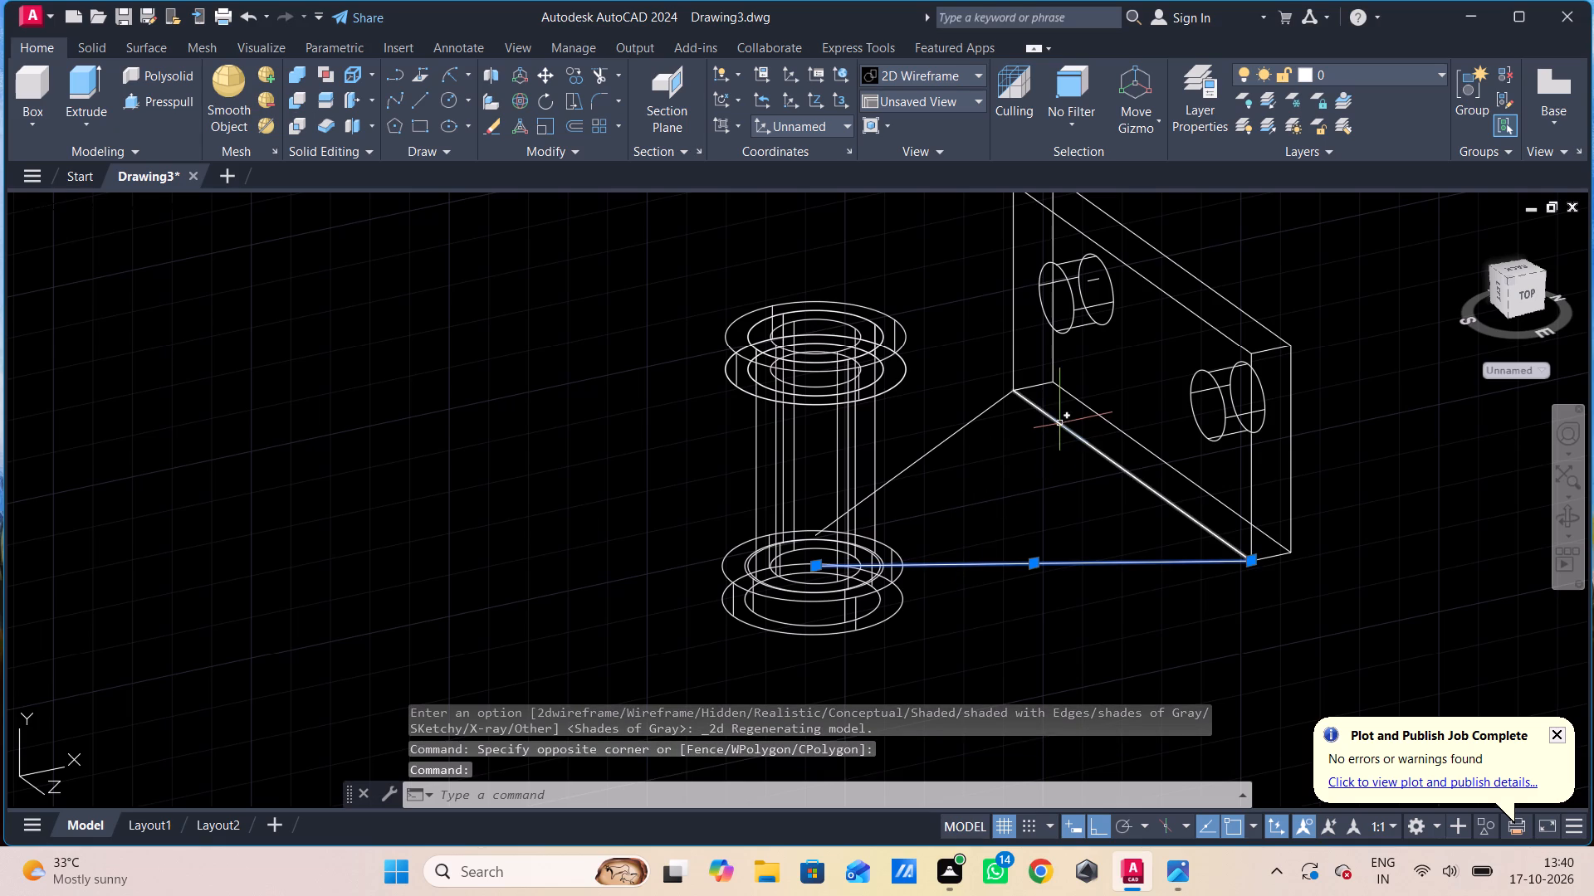
pyautogui.click(1059, 424)
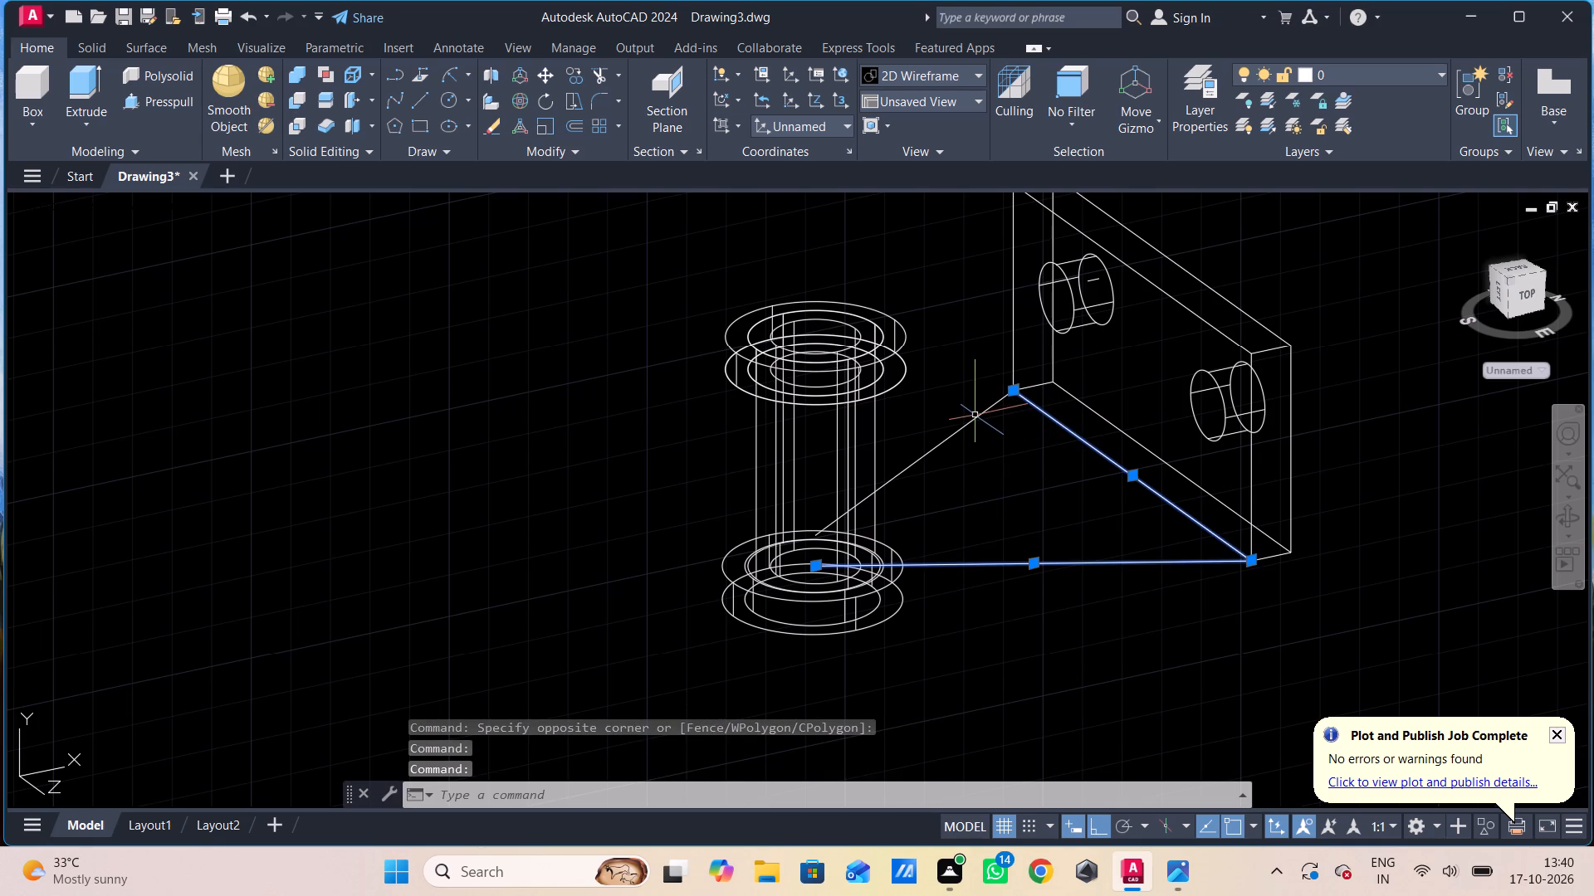
pyautogui.click(975, 416)
pyautogui.write('m')
pyautogui.press('space')
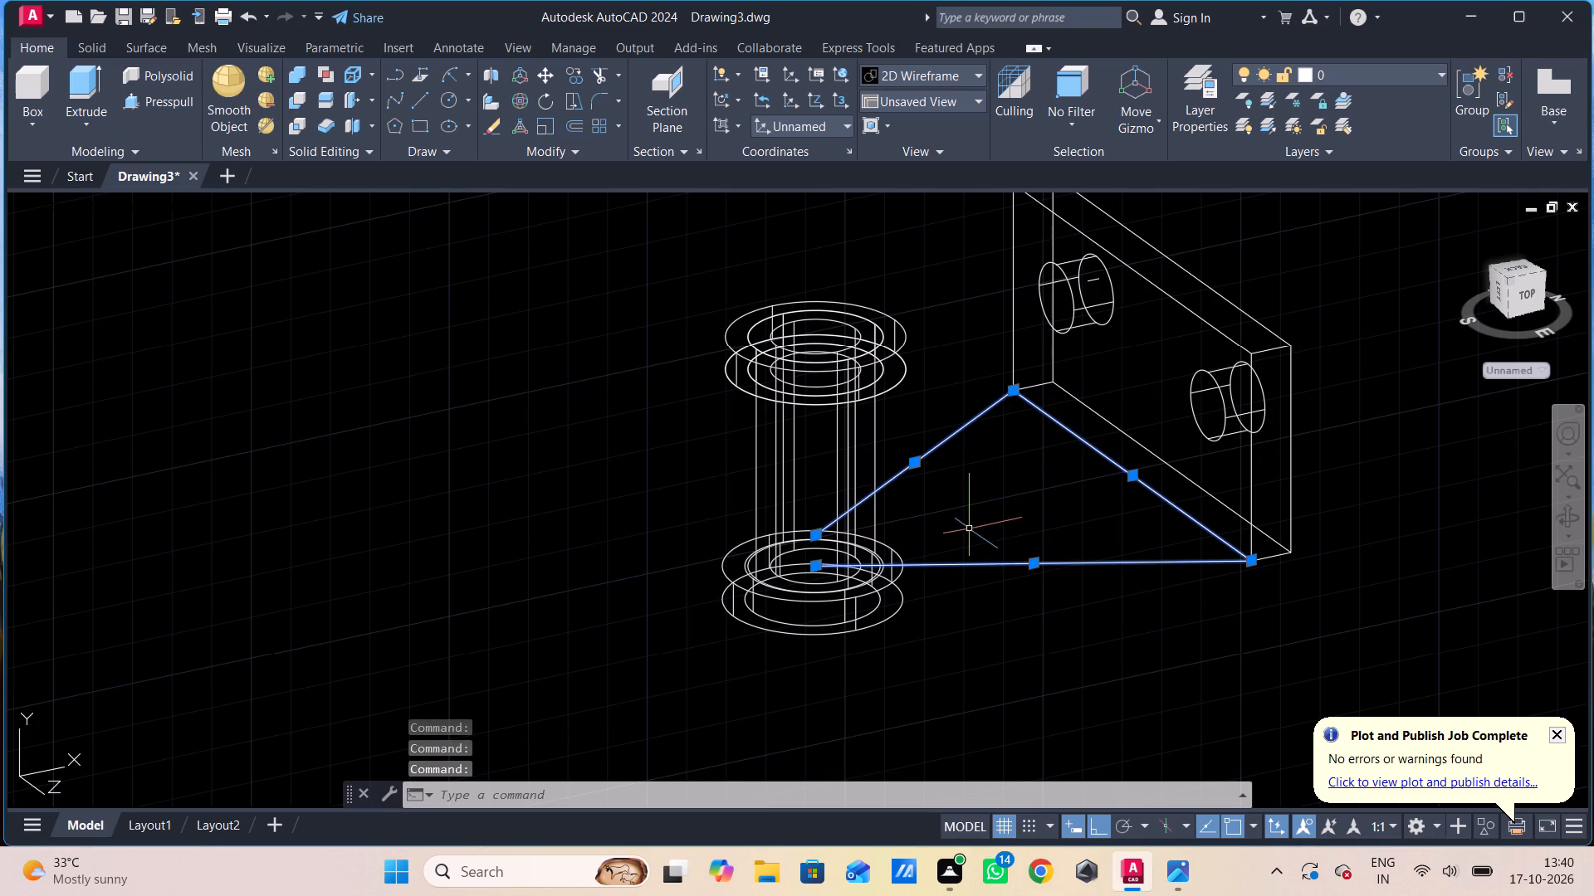
pyautogui.click(969, 563)
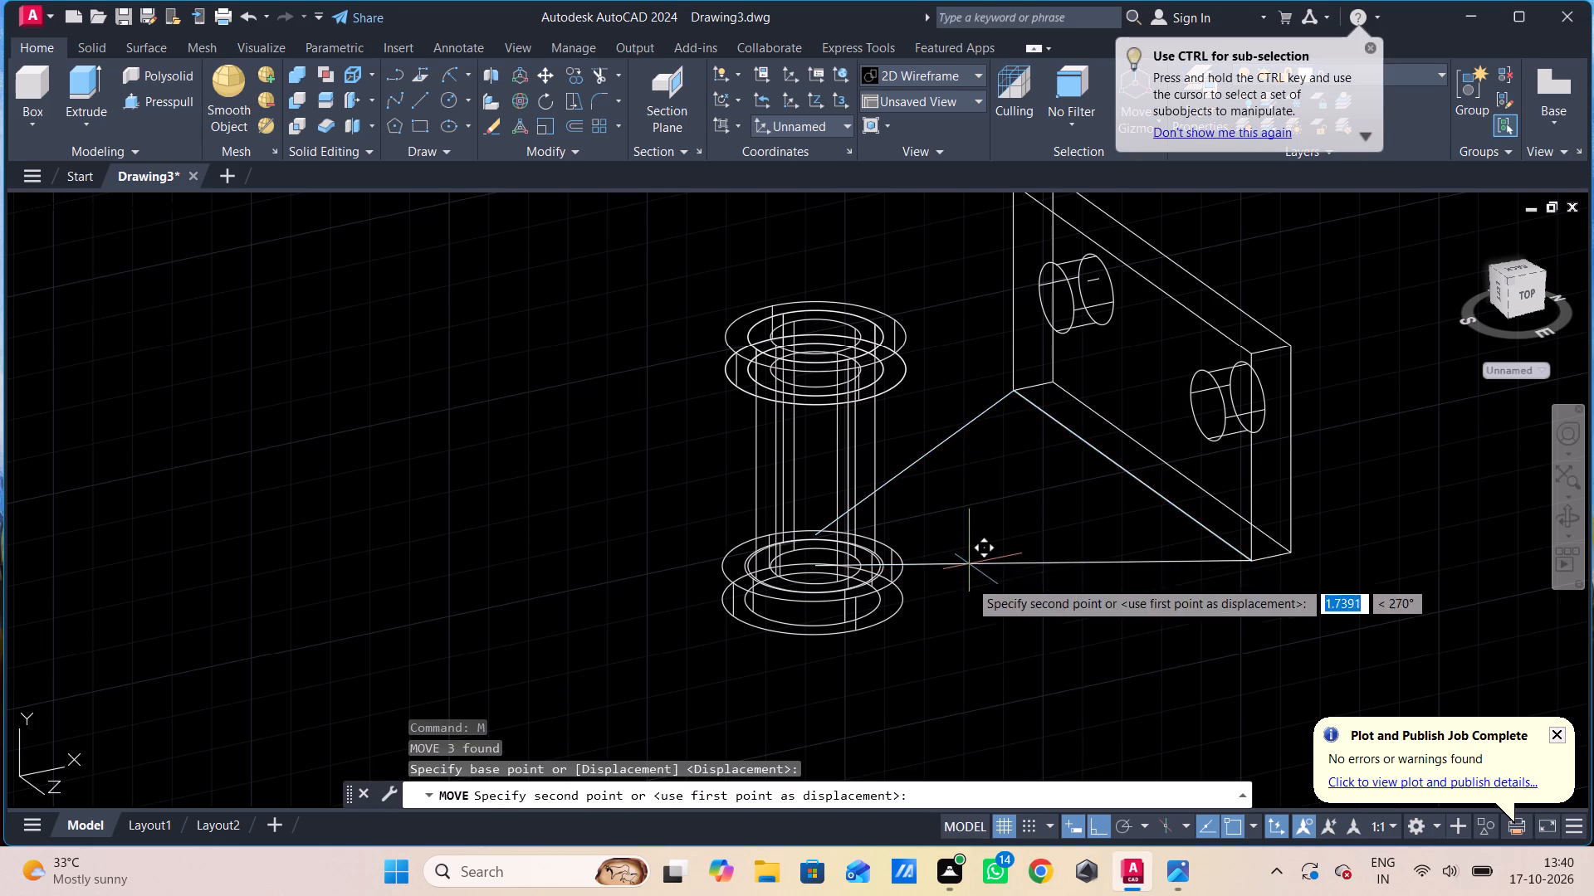
pyautogui.scroll(-1, 965, 634)
pyautogui.moveTo(964, 633); pyautogui.dragTo(857, 497, button='middle')
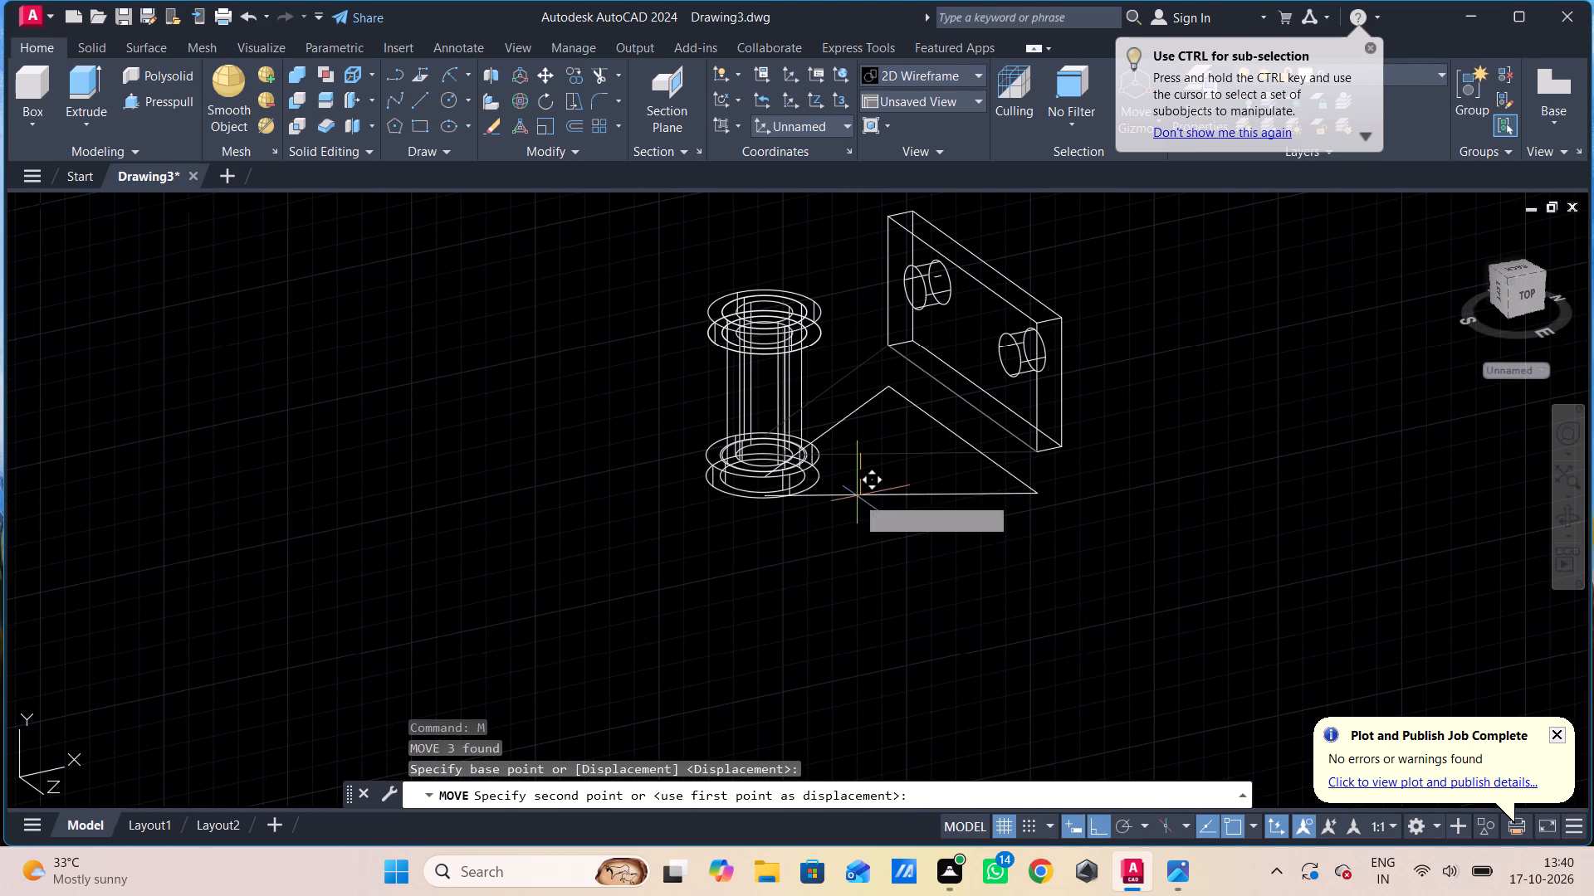
pyautogui.click(1111, 641)
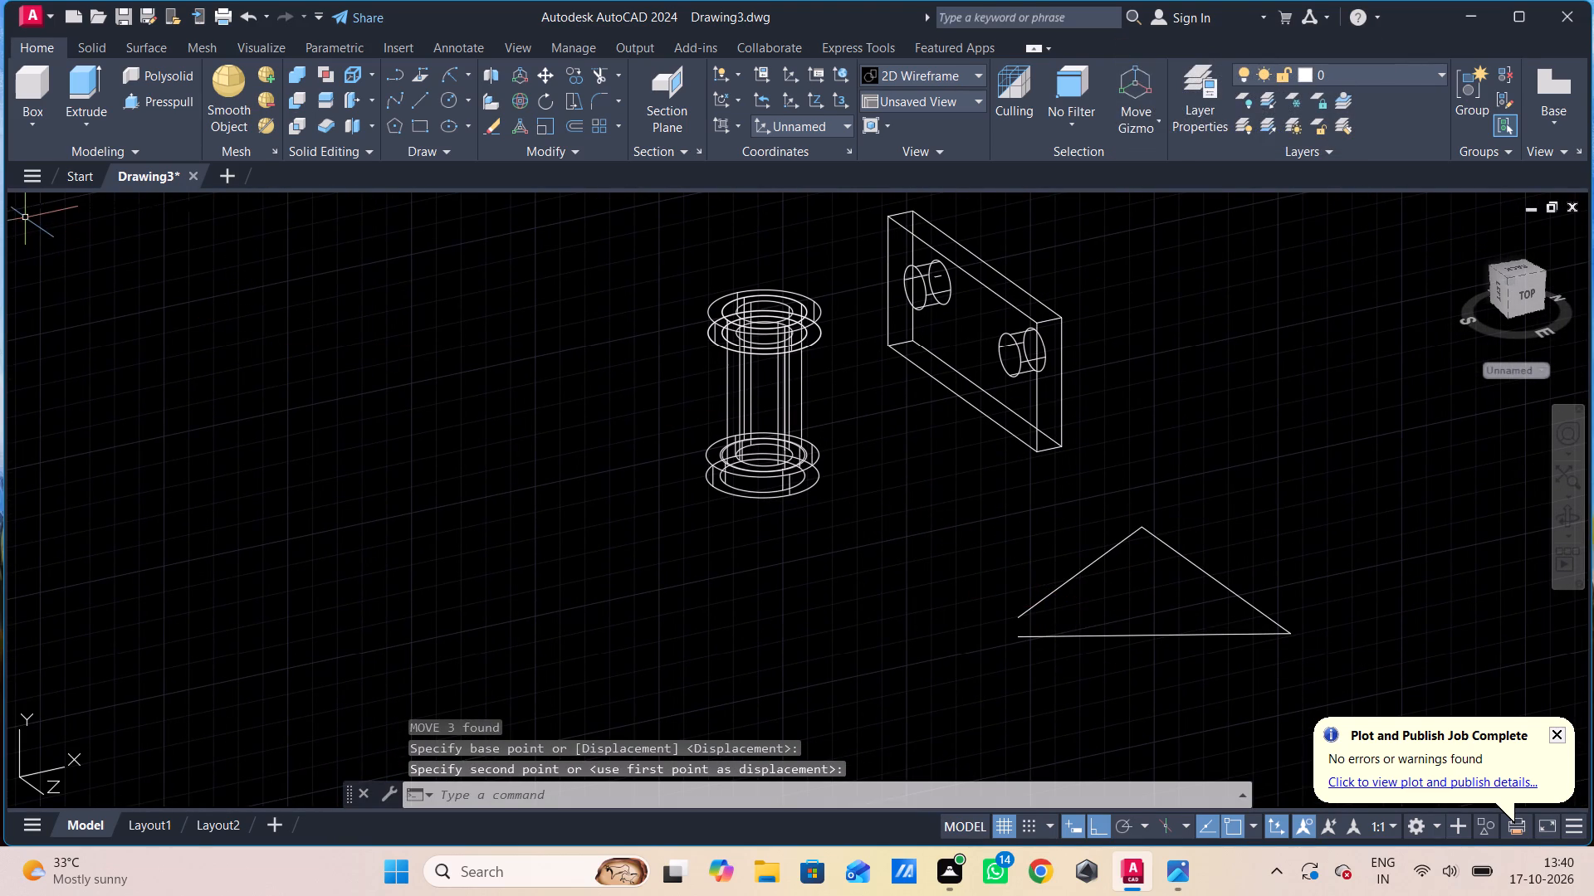
# Set the visual style to Shaded with edges.
pyautogui.click(120, 196)
pyautogui.moveTo(164, 364); pyautogui.dragTo(165, 372)
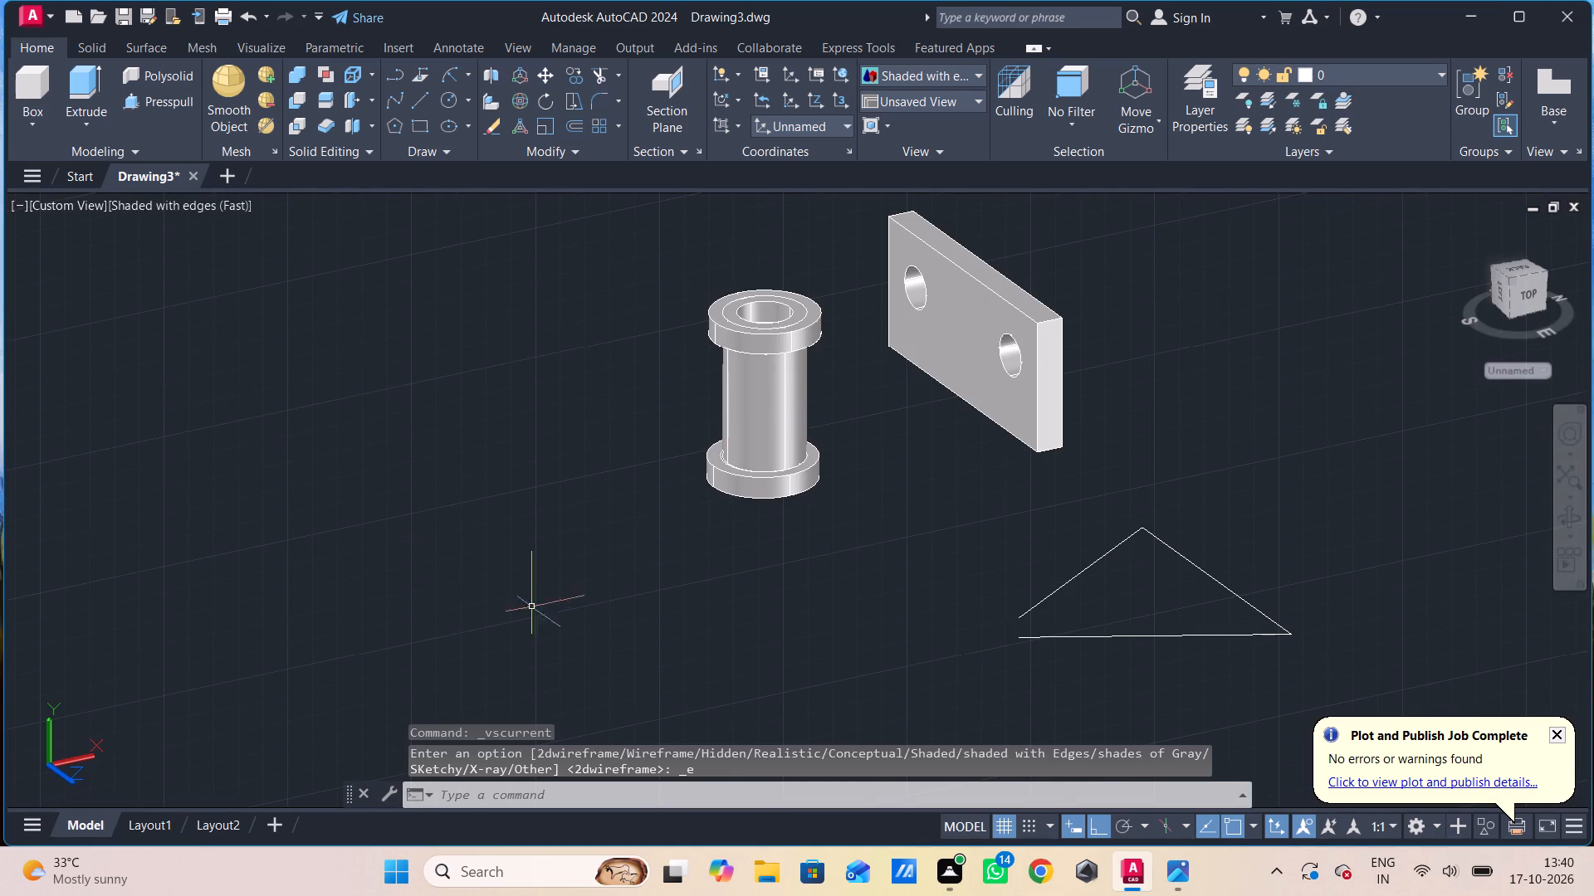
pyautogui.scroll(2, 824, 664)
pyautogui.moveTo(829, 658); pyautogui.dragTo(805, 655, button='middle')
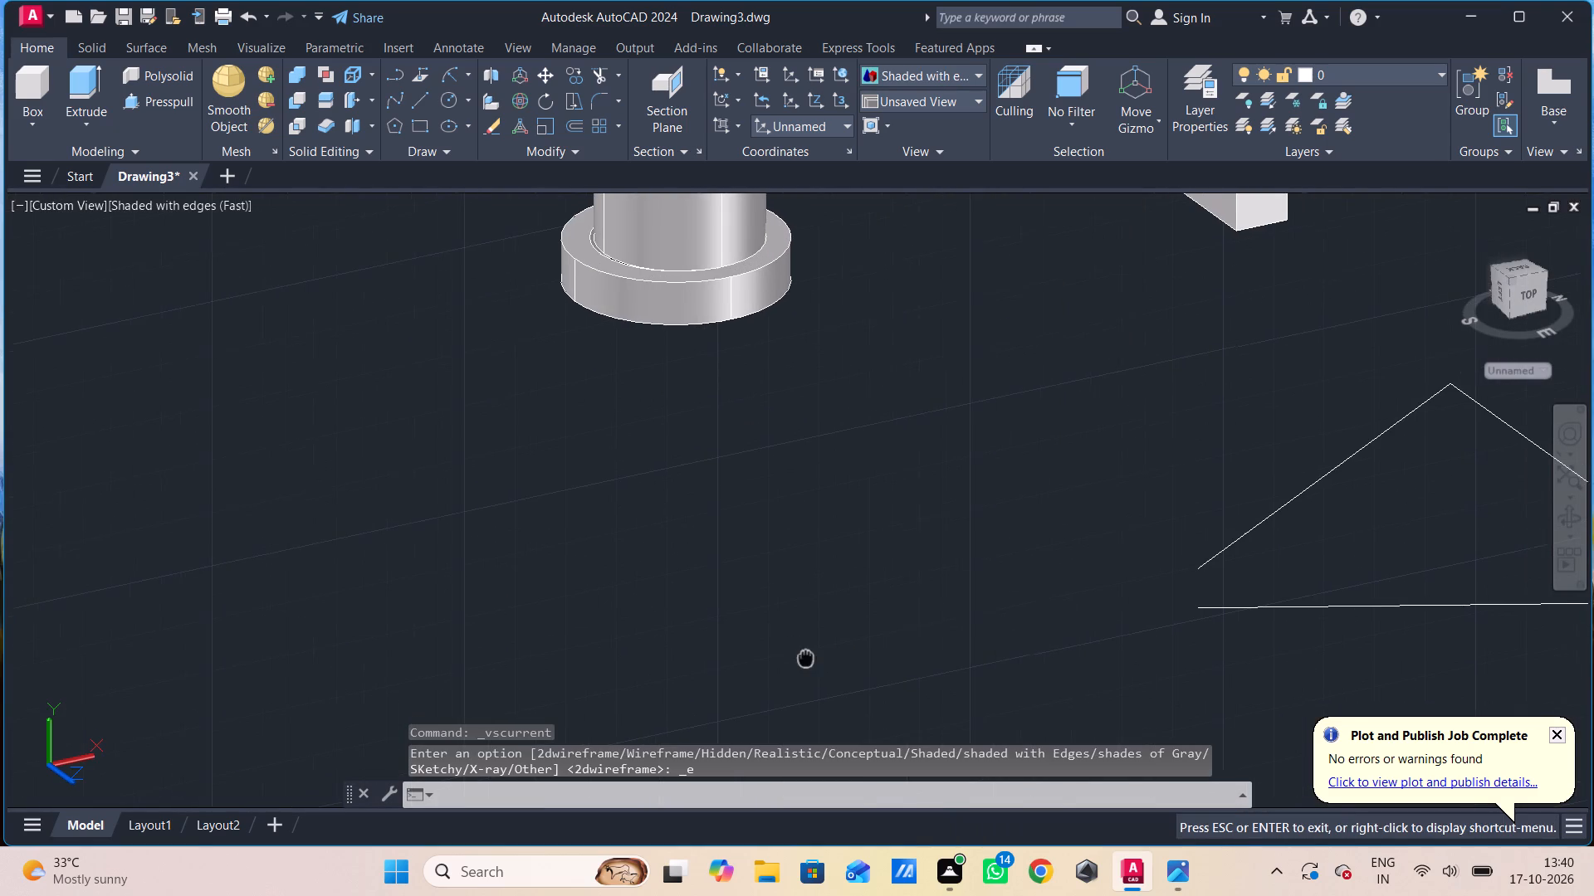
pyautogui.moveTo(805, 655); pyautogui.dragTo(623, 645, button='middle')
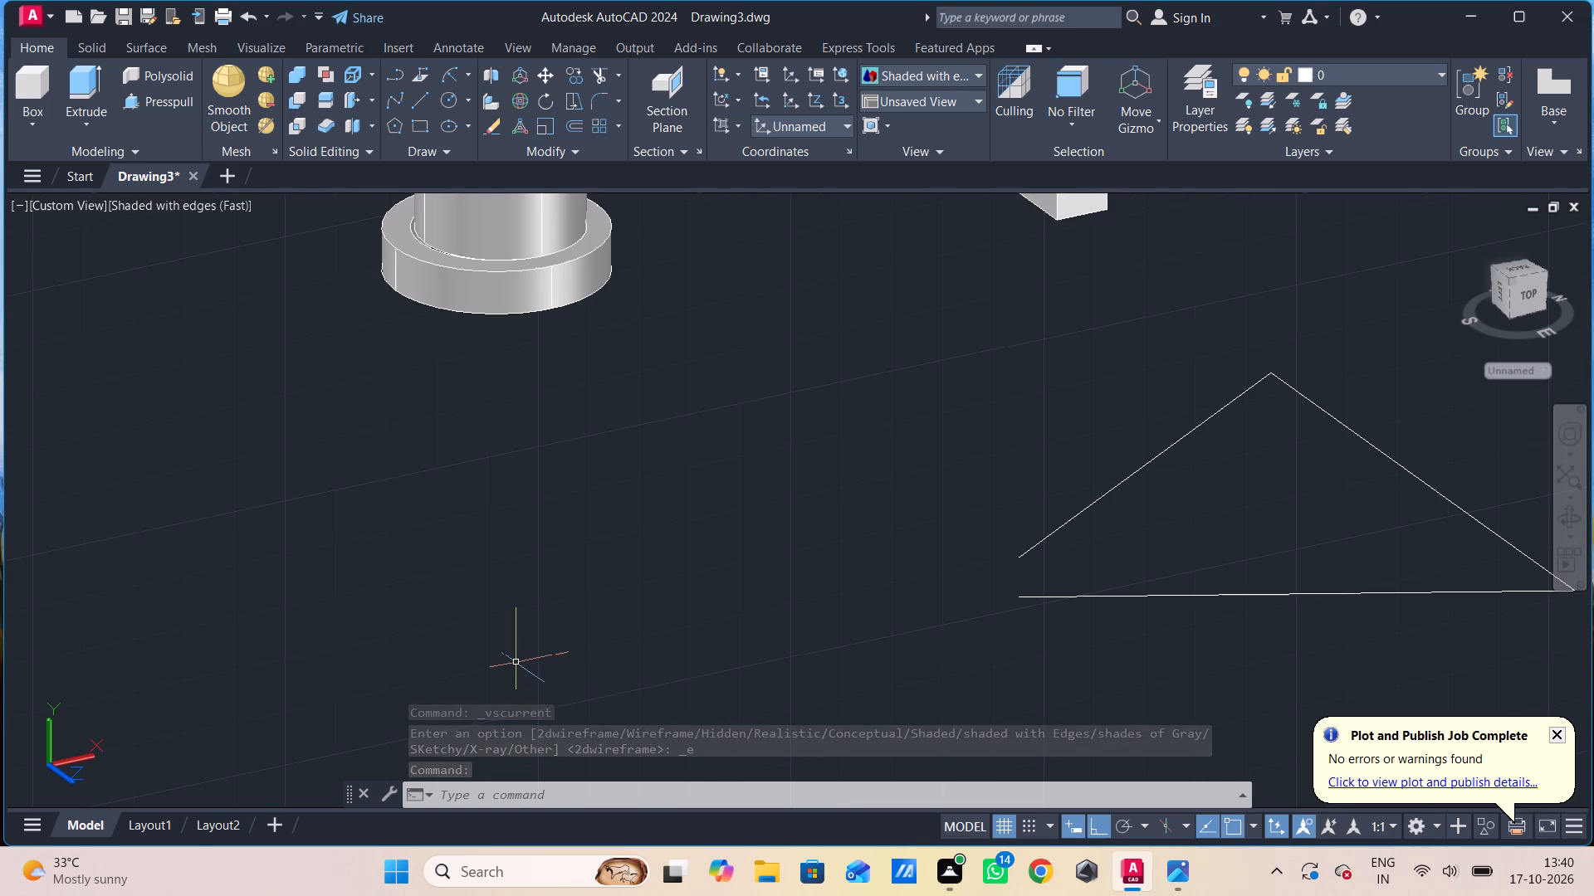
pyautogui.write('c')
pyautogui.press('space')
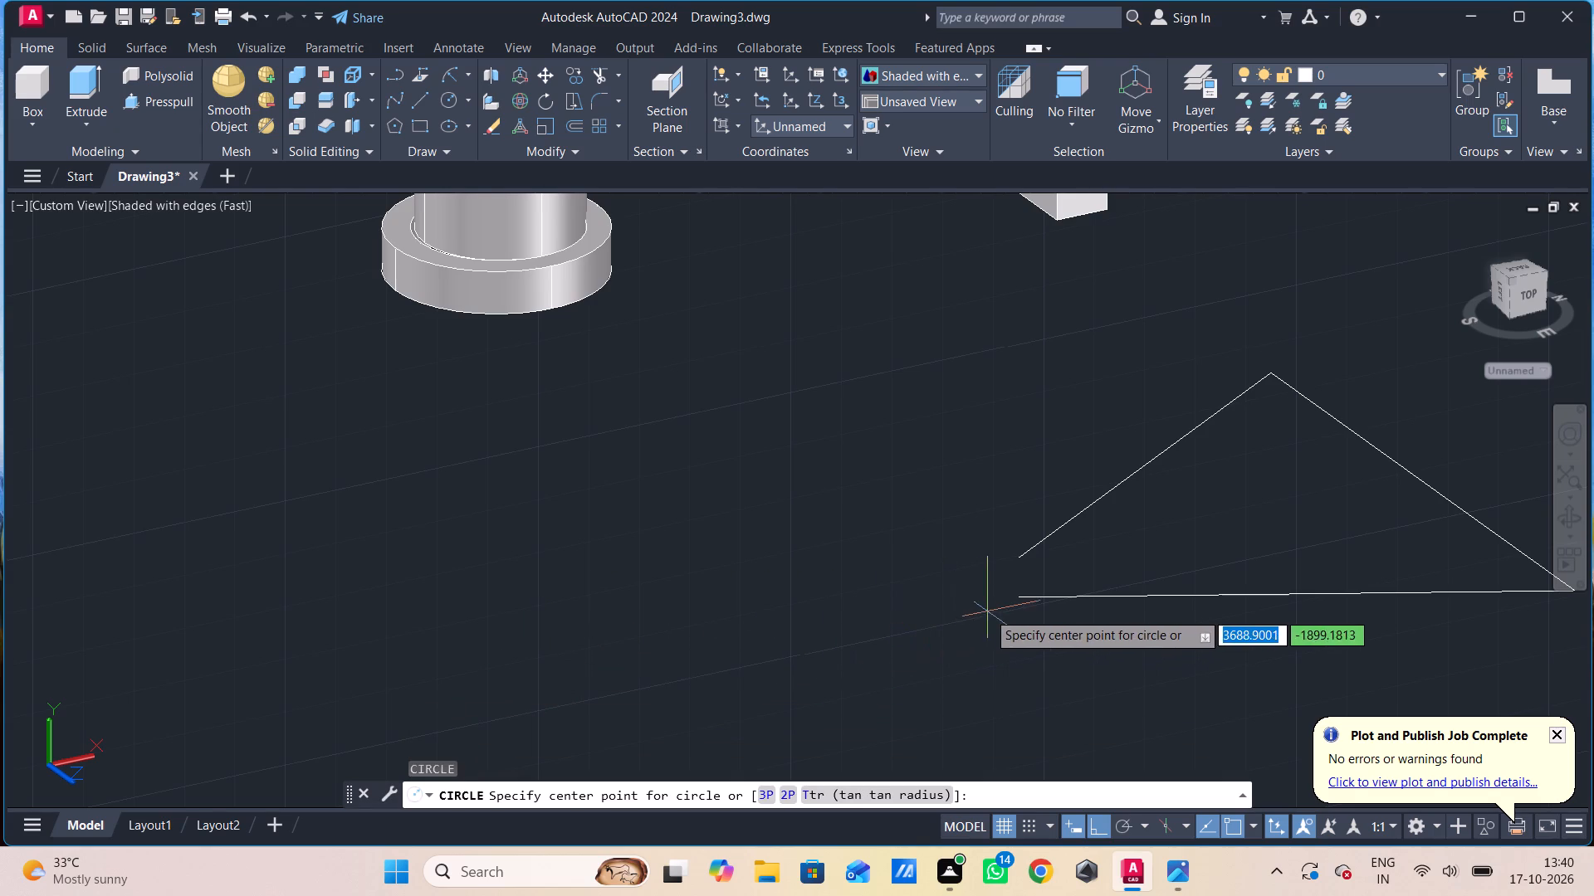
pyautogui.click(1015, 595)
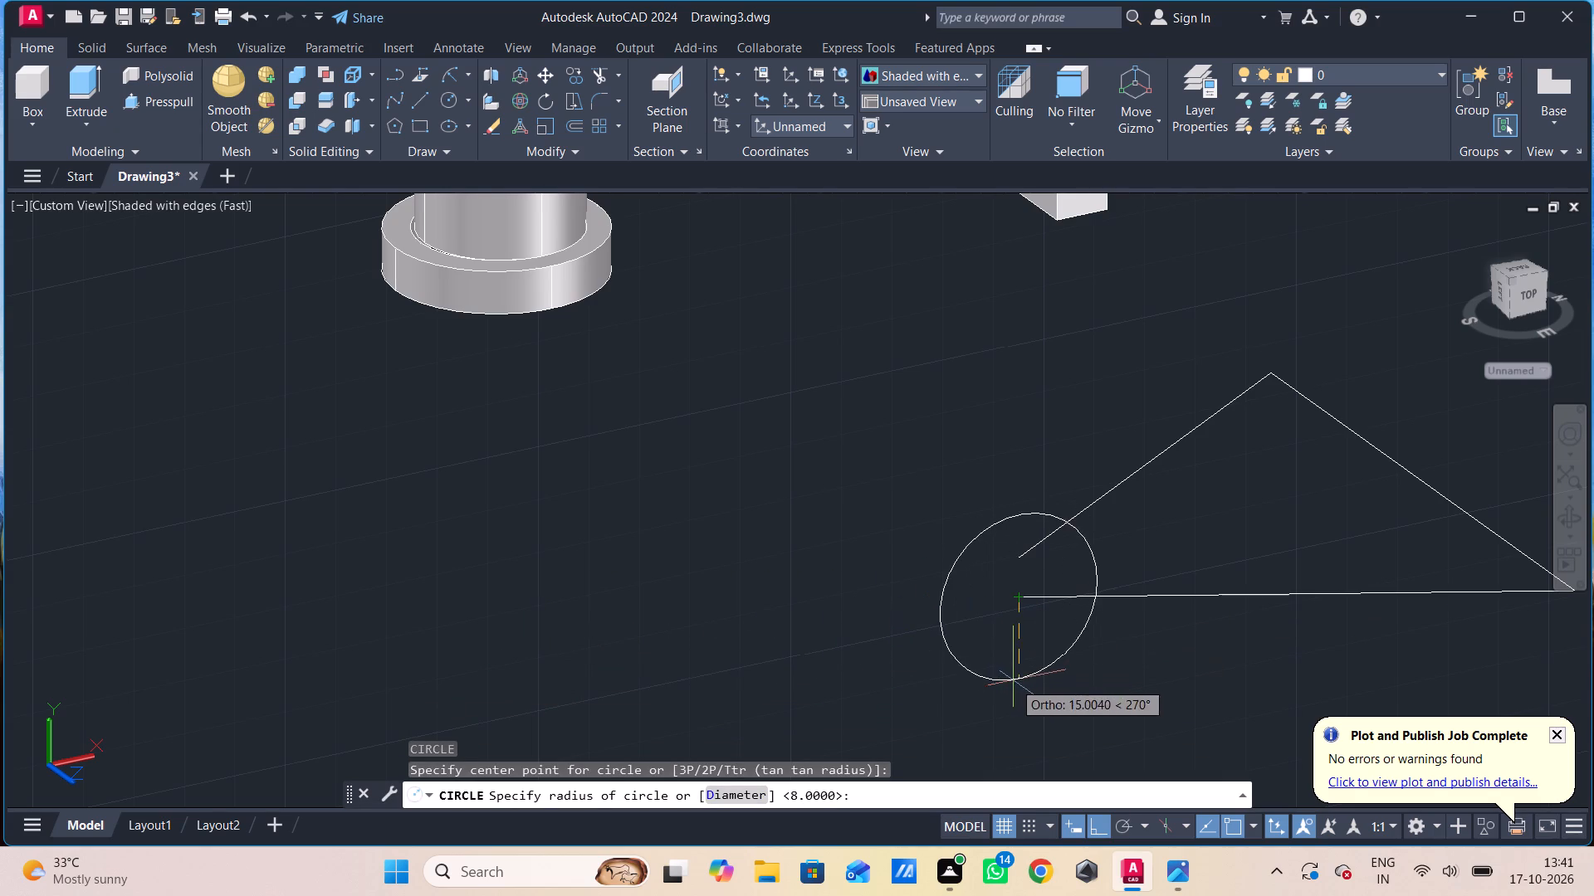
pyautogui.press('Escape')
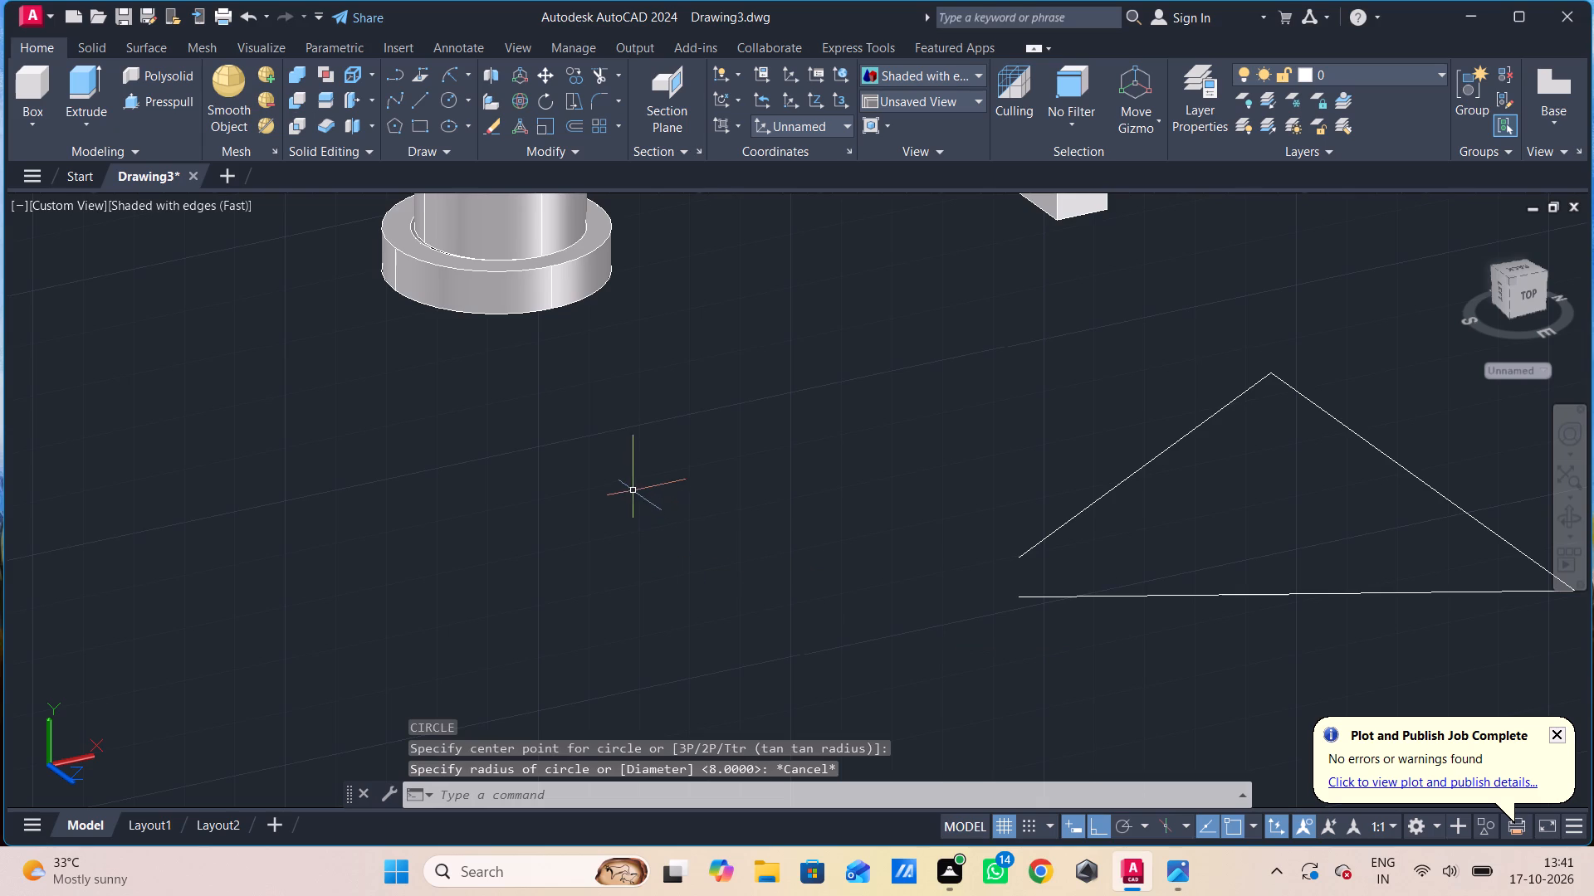
# In the Top view, draw a circle of radius 15 centred on the triangle's tip where the two slanted lines meet.
pyautogui.click(47, 205)
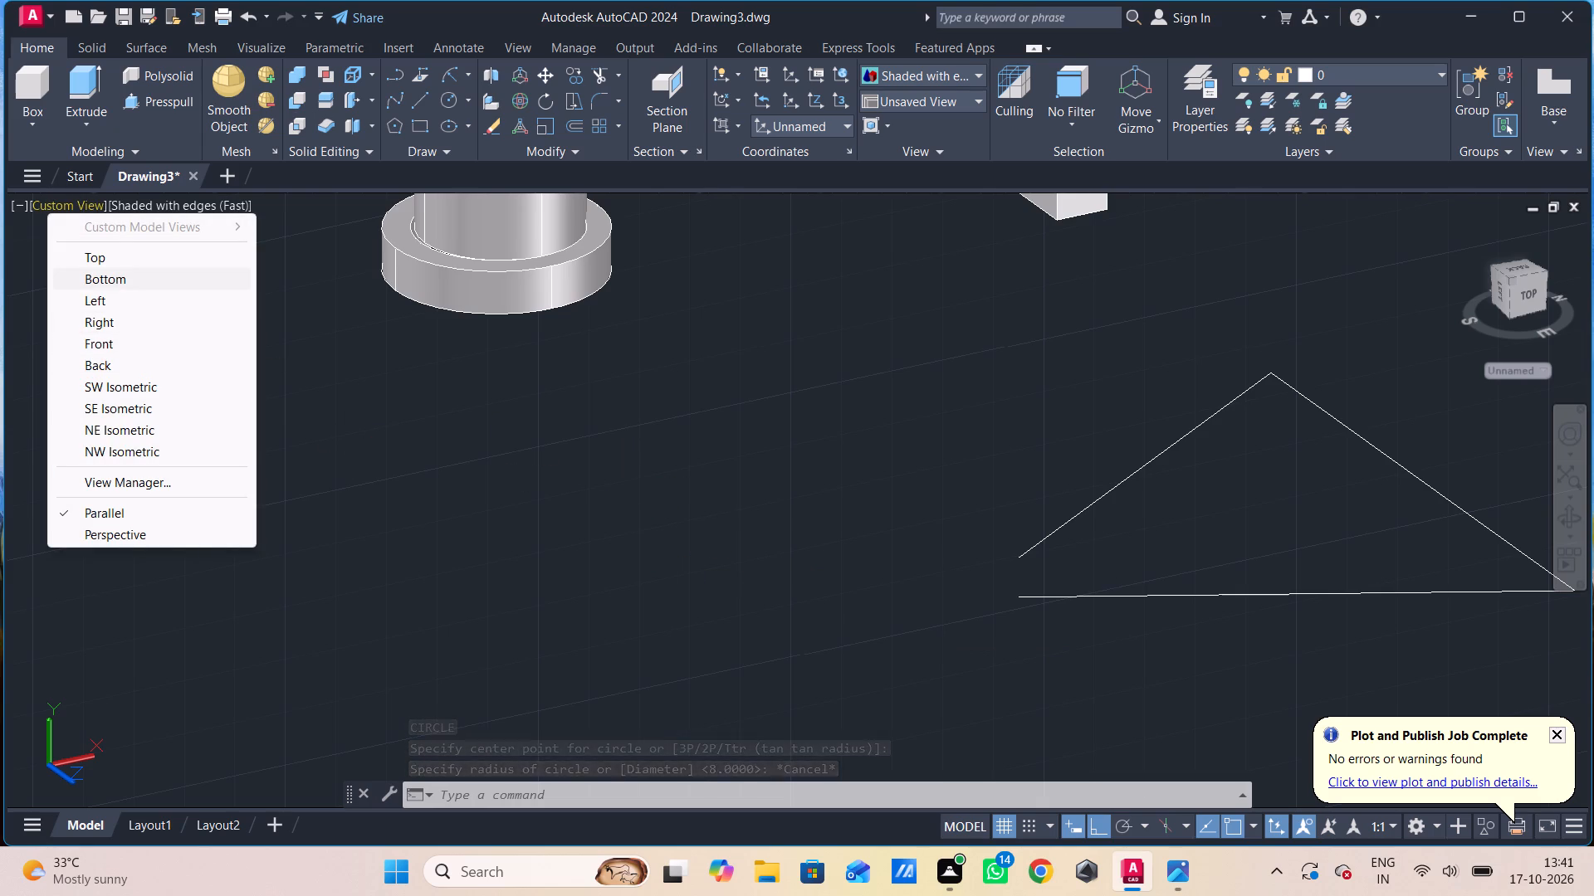
pyautogui.click(182, 254)
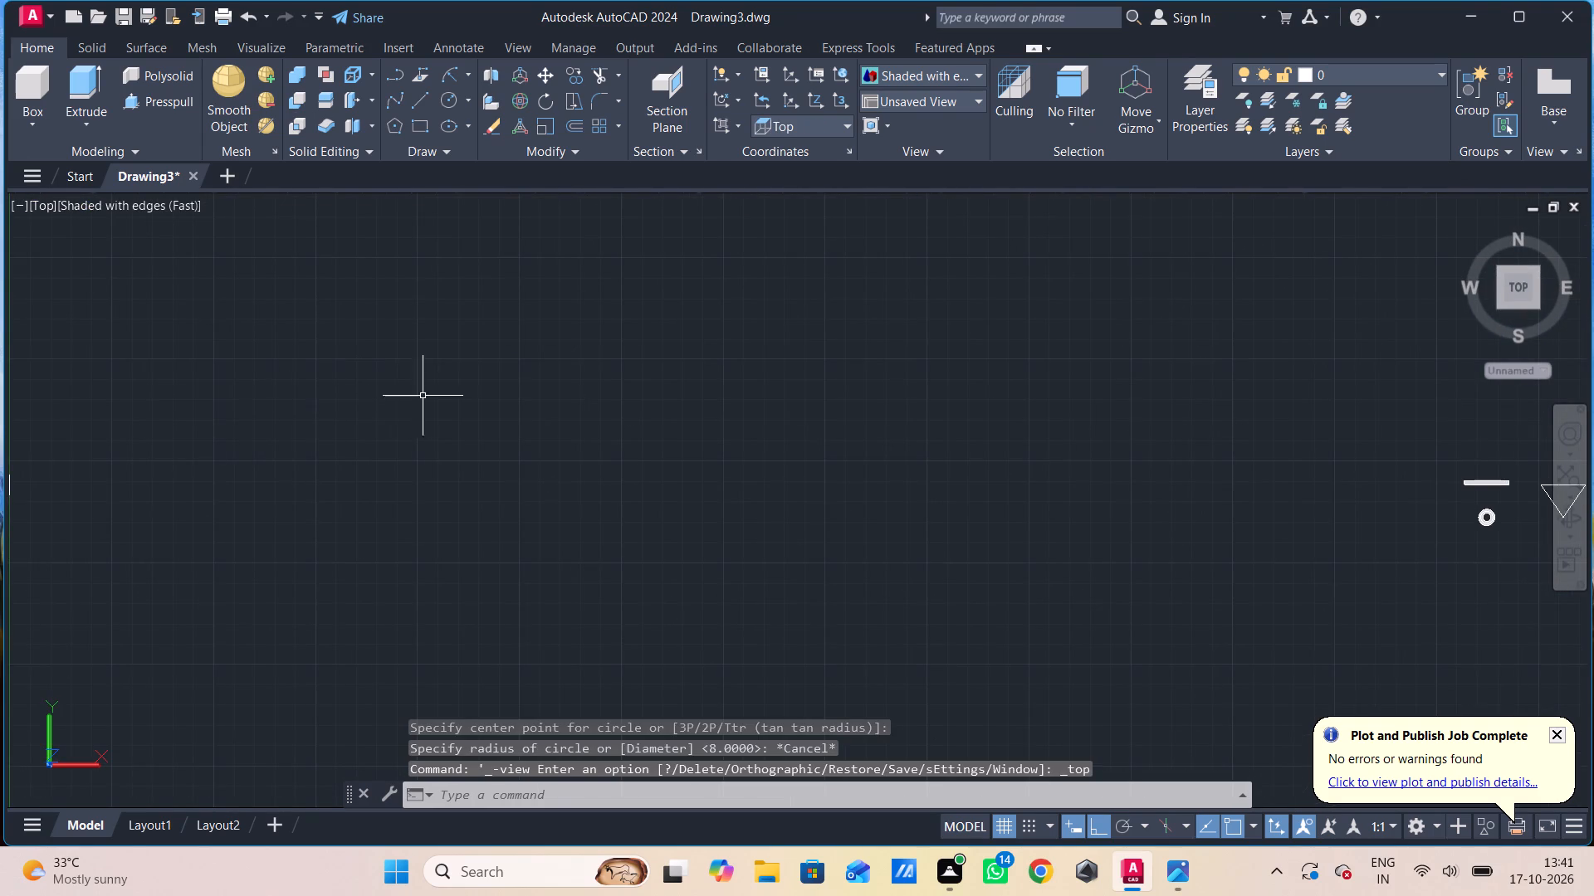
pyautogui.moveTo(433, 415); pyautogui.dragTo(0, 353, button='middle')
pyautogui.scroll(2, 1195, 465)
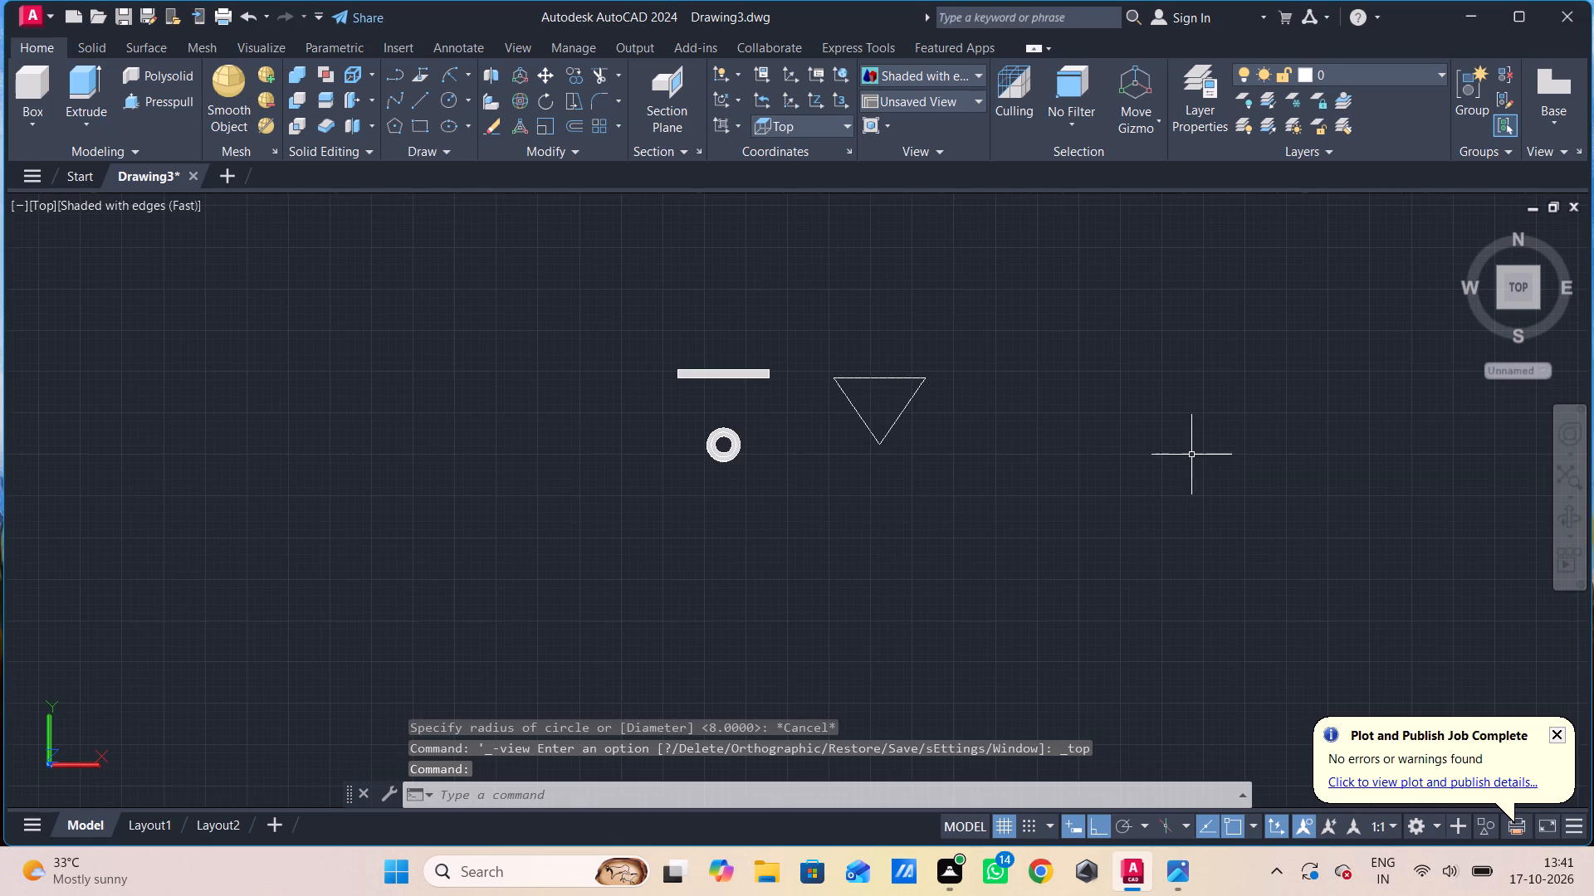
pyautogui.scroll(1, 1083, 450)
pyautogui.scroll(4, 795, 429)
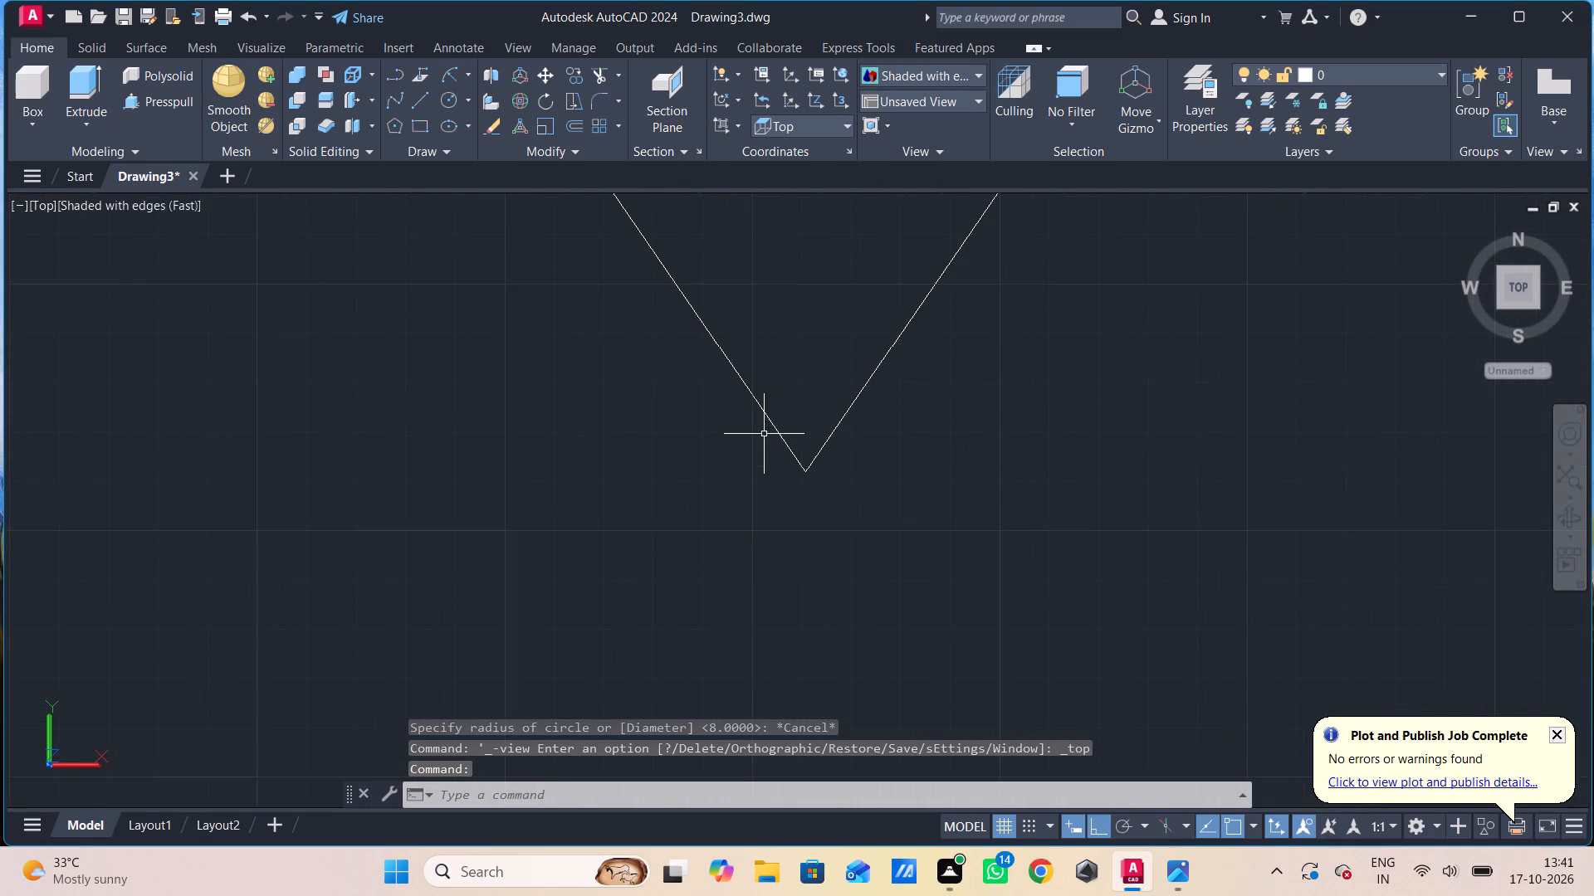
pyautogui.scroll(-2, 764, 434)
pyautogui.scroll(5, 764, 434)
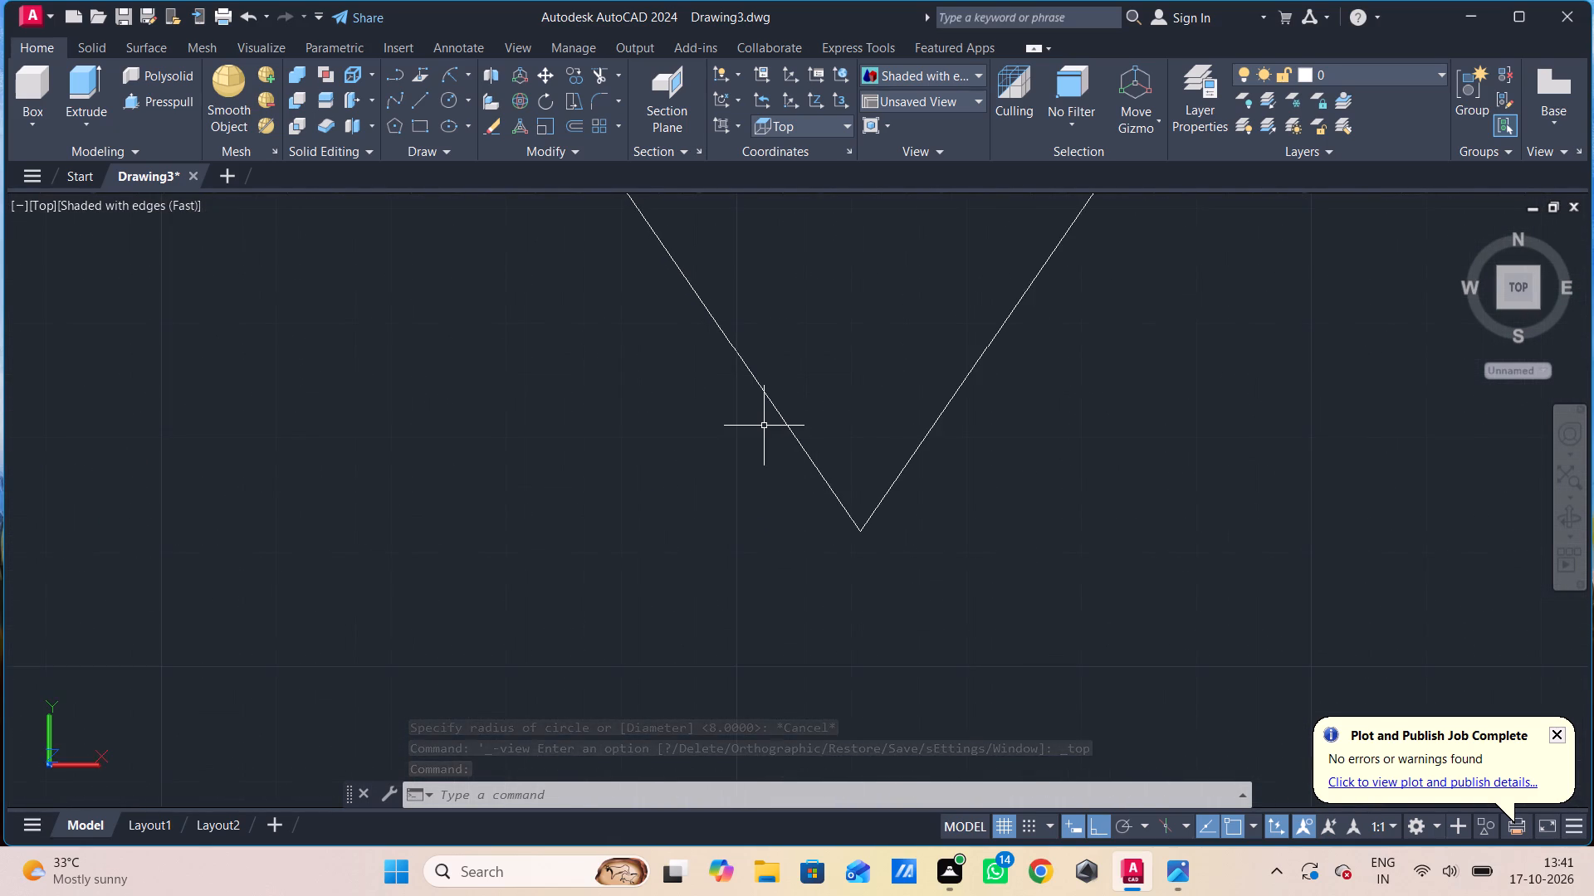
pyautogui.scroll(2, 764, 426)
pyautogui.scroll(-1, 764, 426)
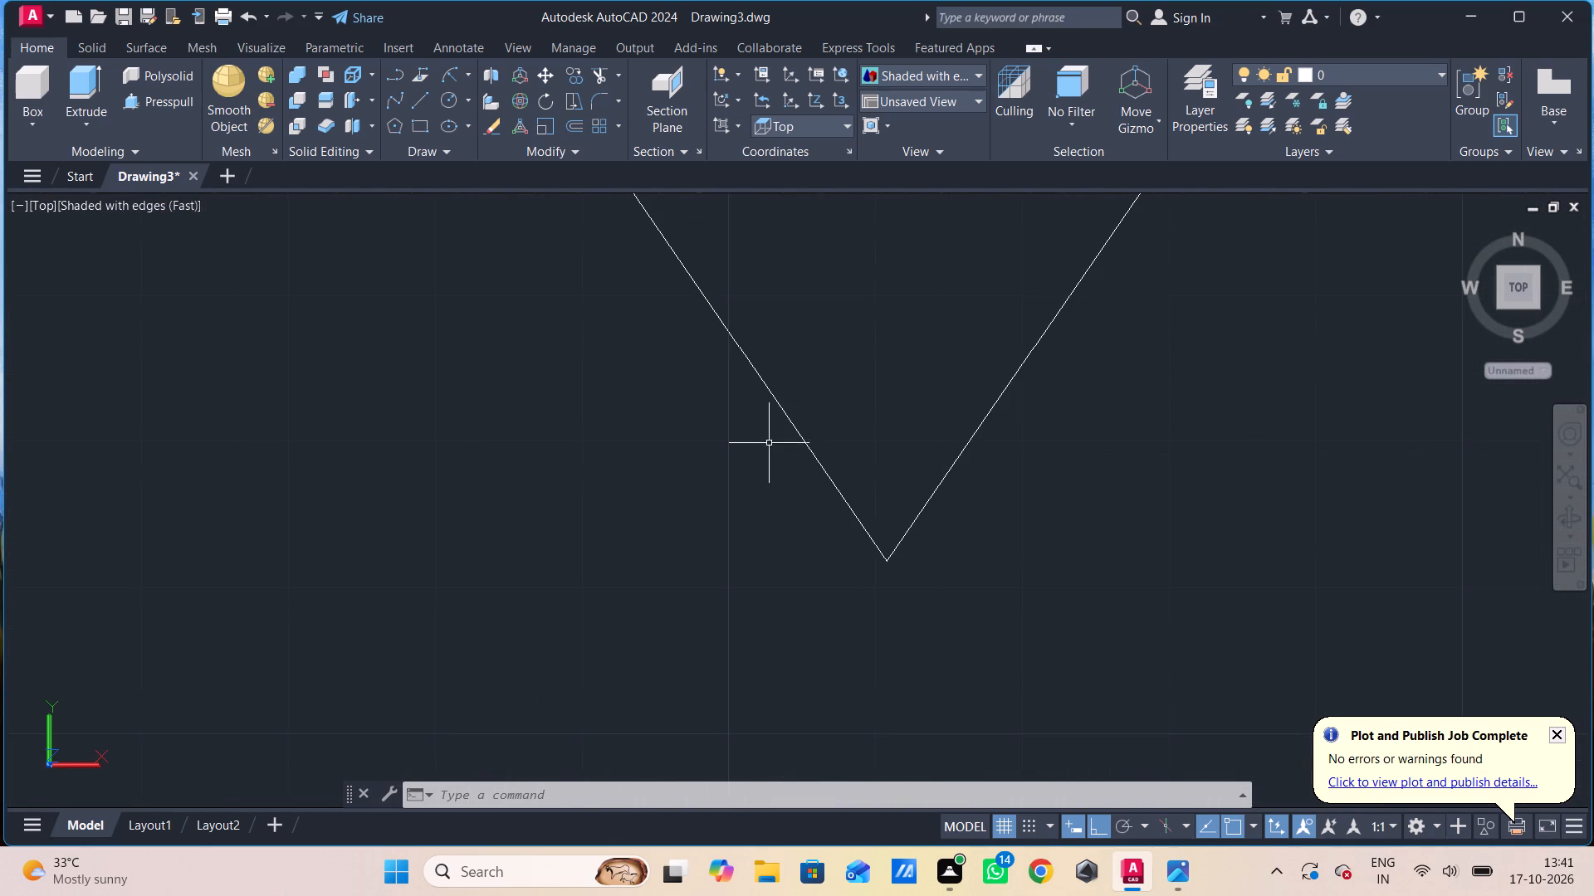
pyautogui.write('c')
pyautogui.press('space')
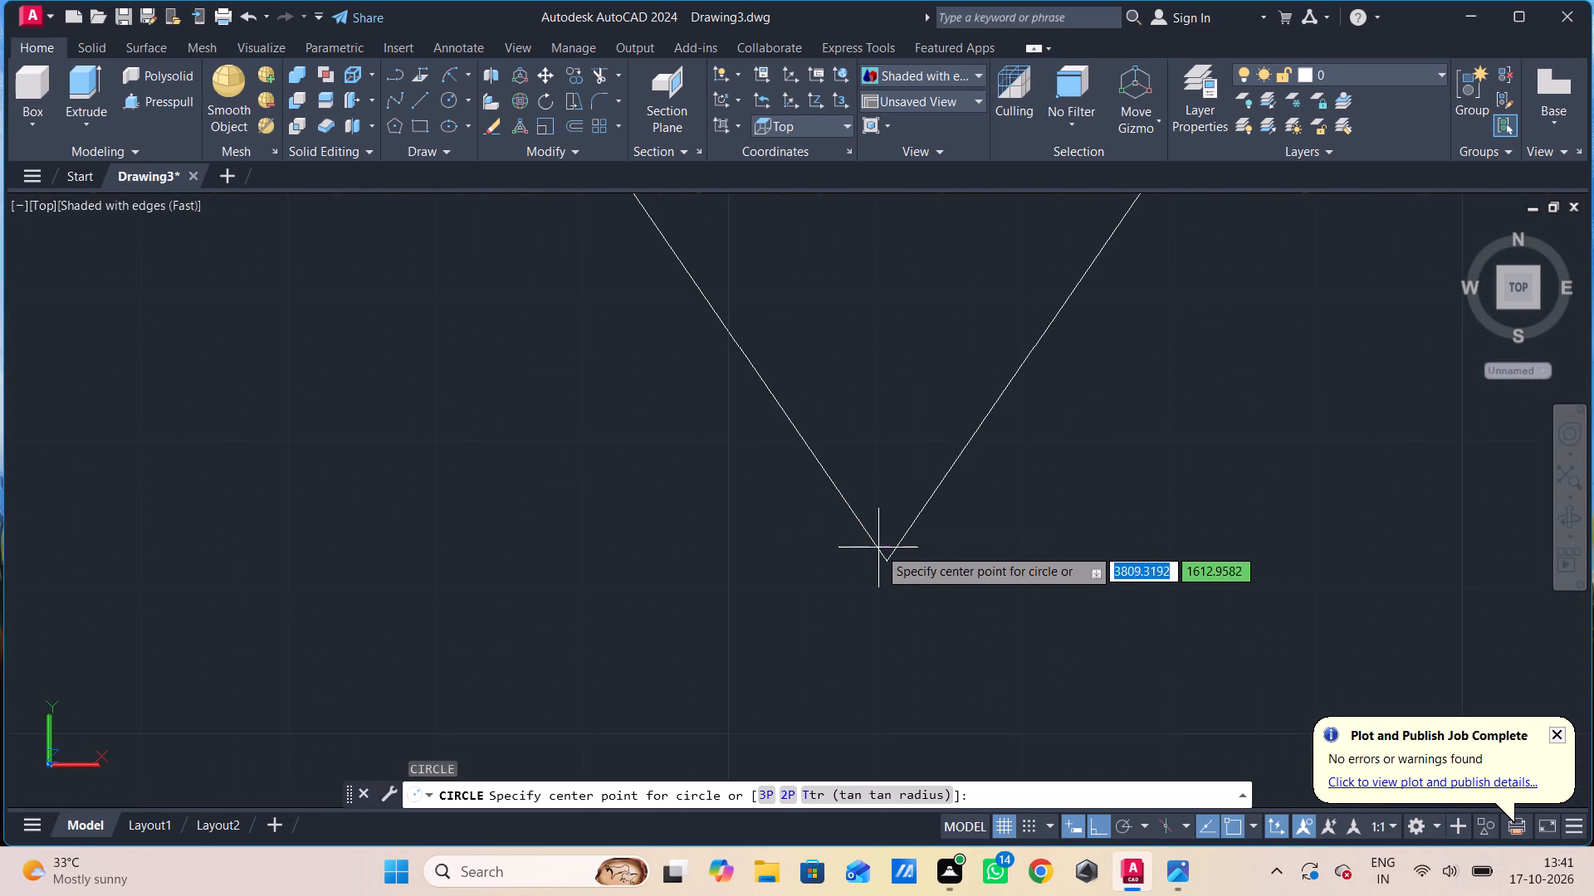
pyautogui.click(884, 556)
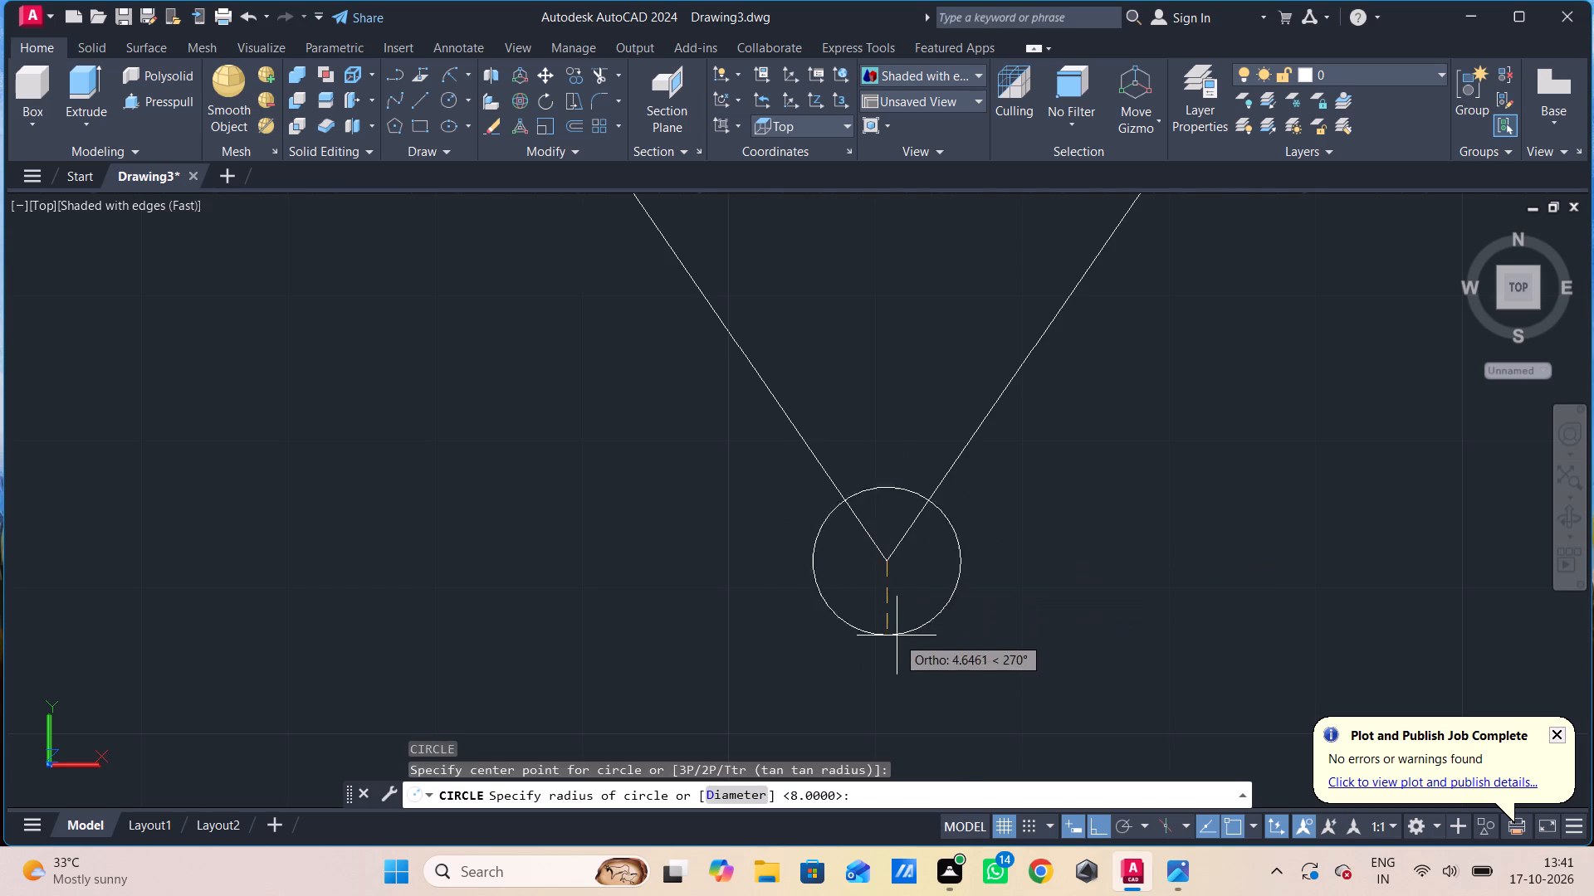
pyautogui.write('15')
pyautogui.press('Return')
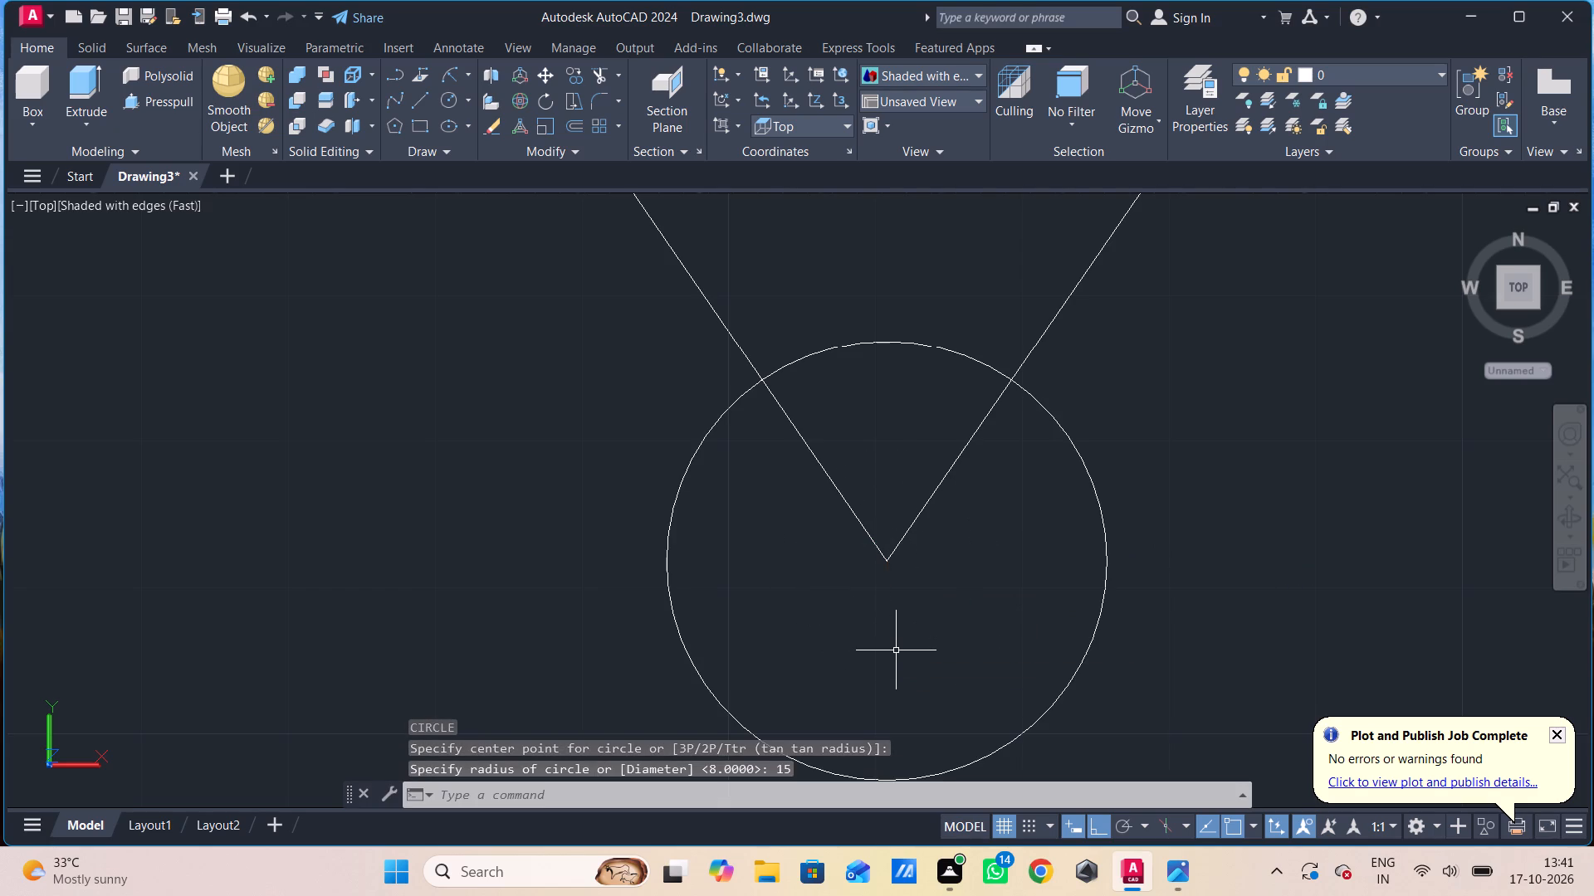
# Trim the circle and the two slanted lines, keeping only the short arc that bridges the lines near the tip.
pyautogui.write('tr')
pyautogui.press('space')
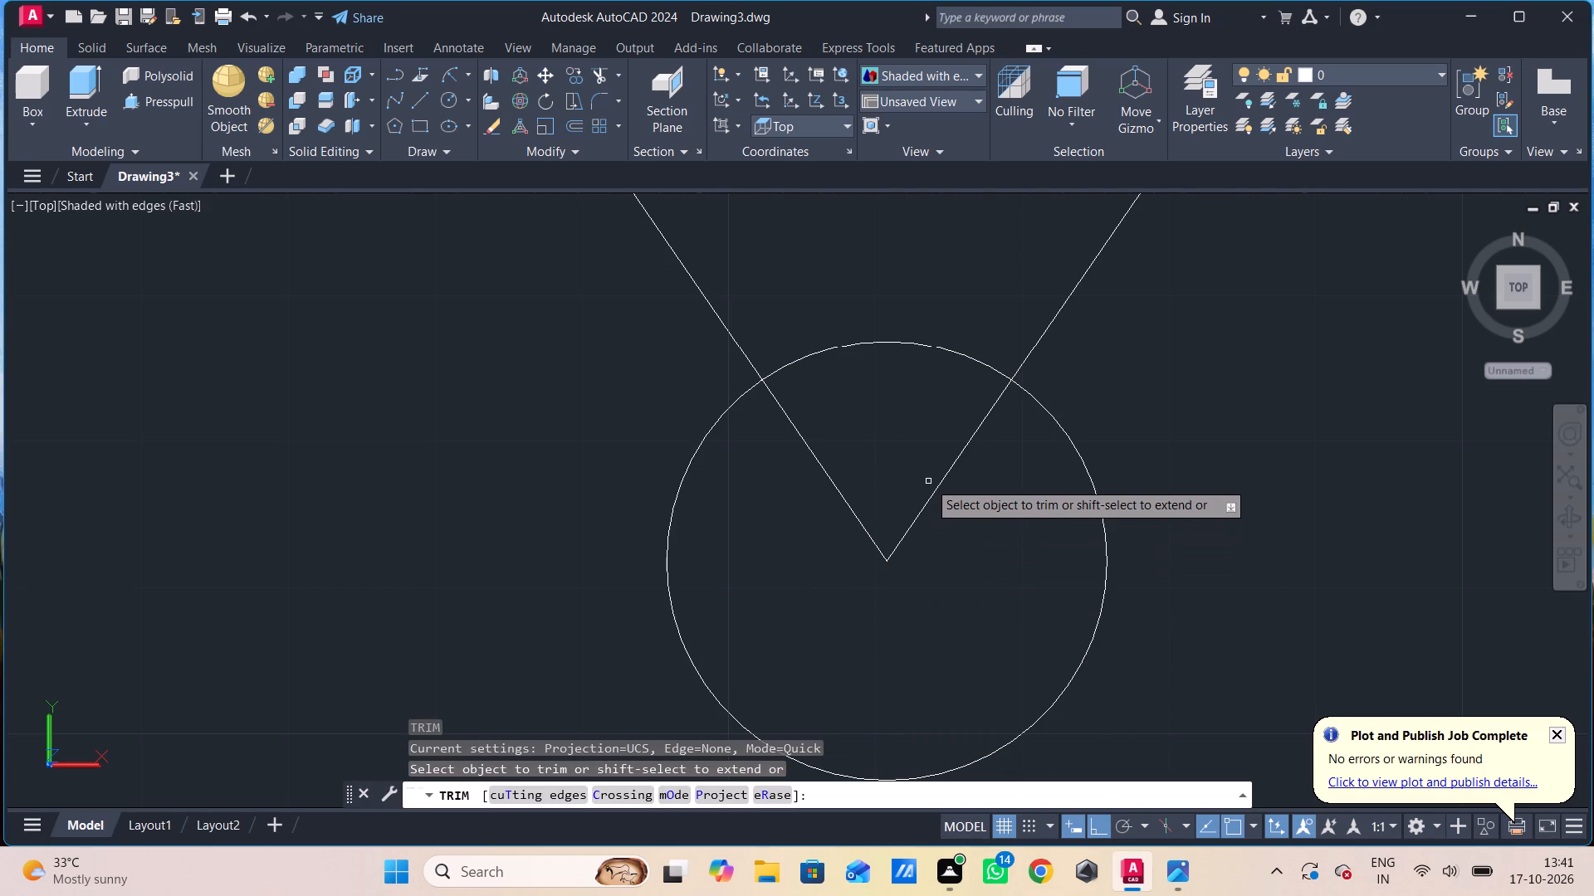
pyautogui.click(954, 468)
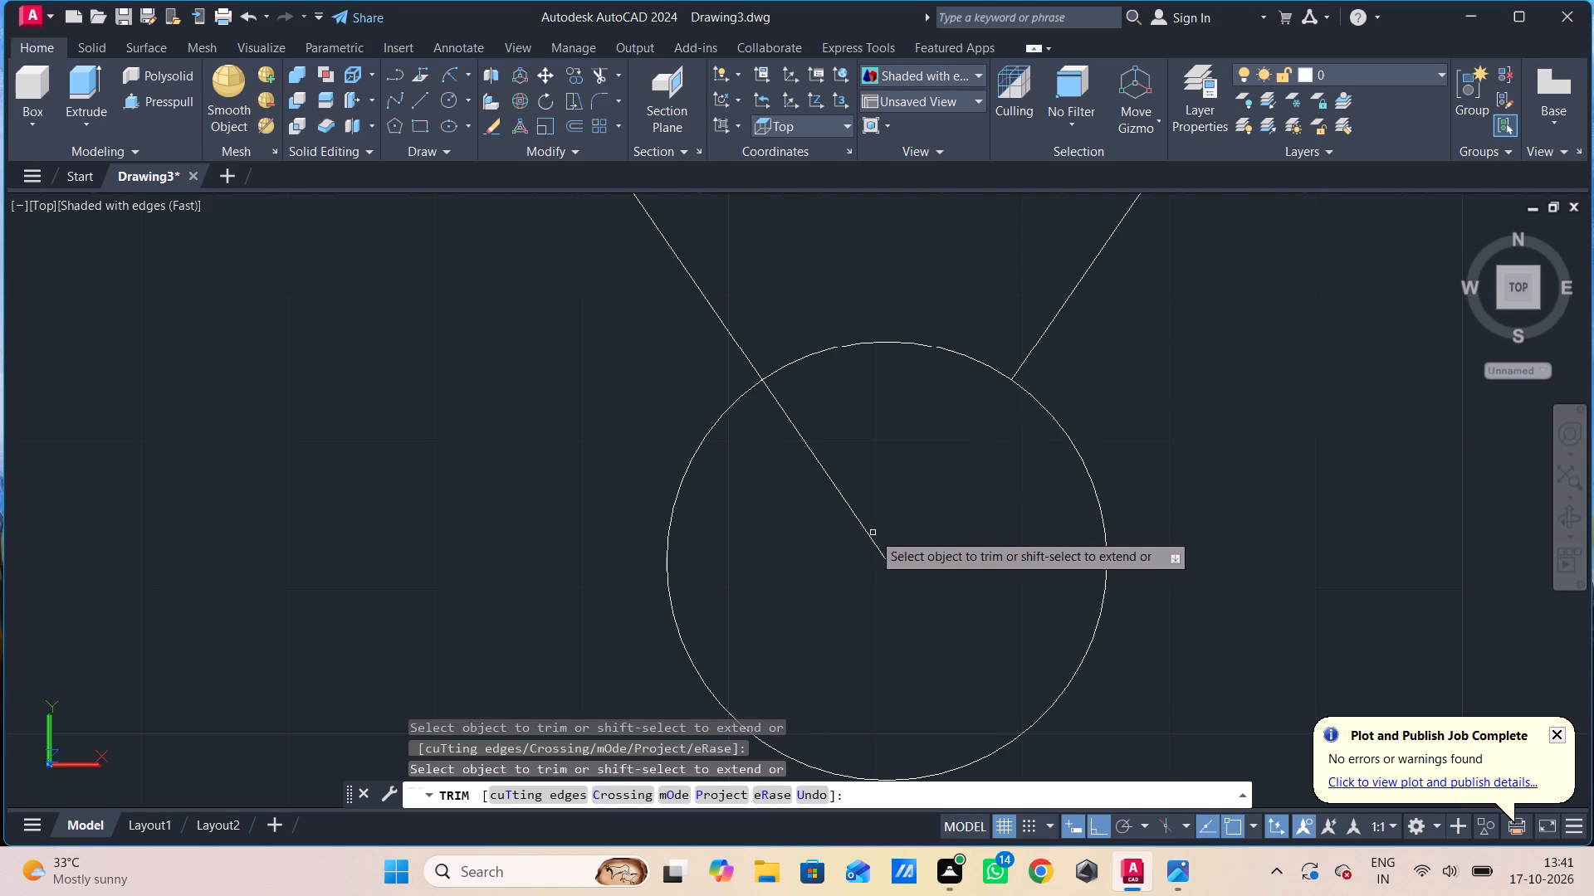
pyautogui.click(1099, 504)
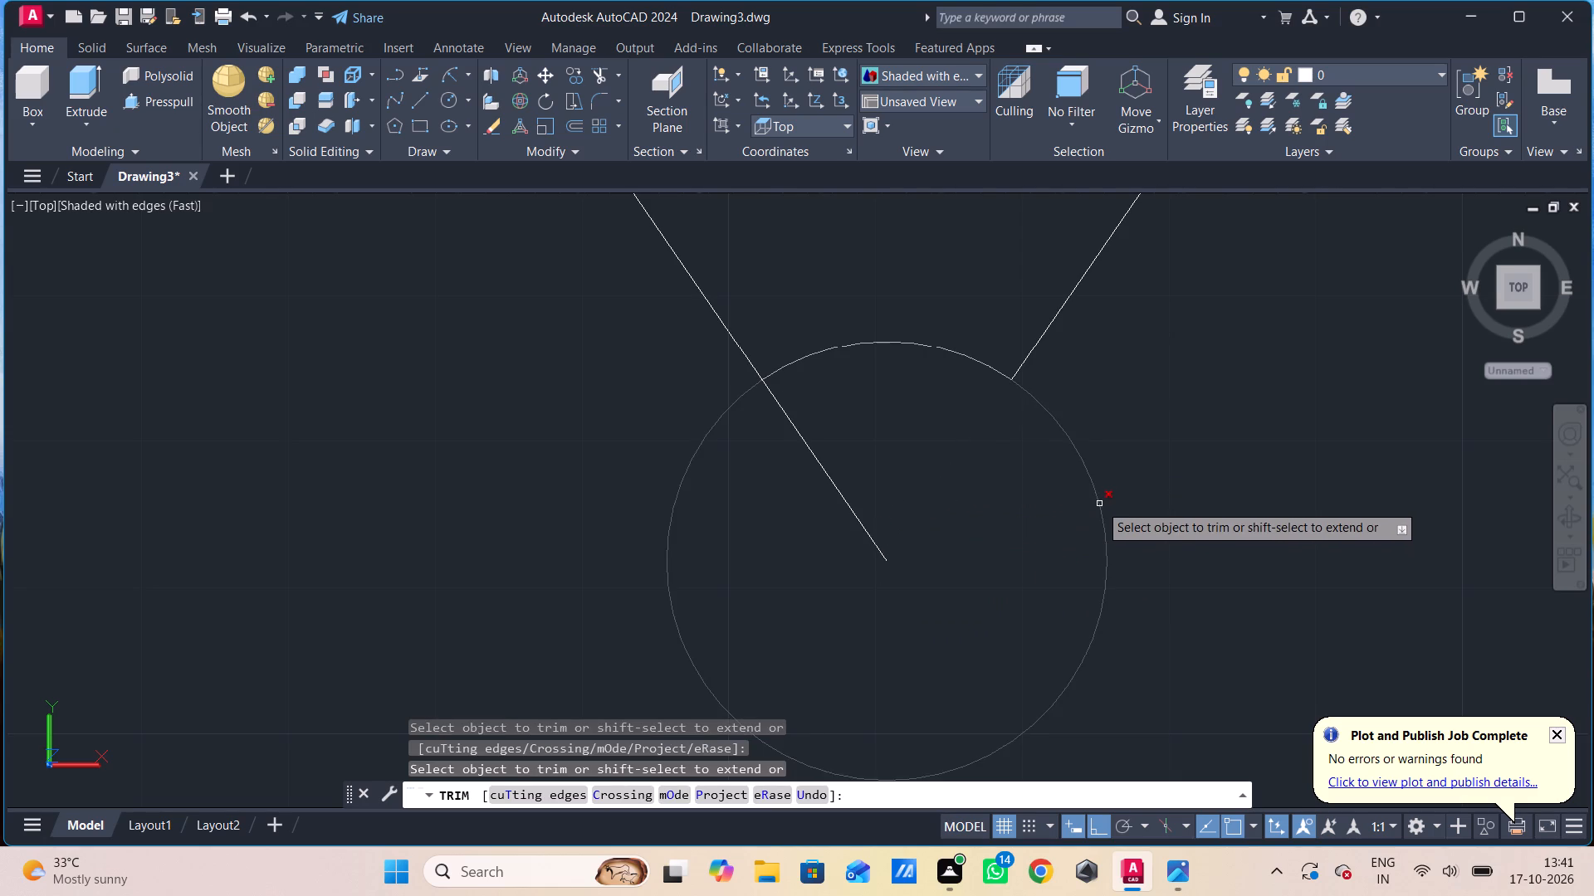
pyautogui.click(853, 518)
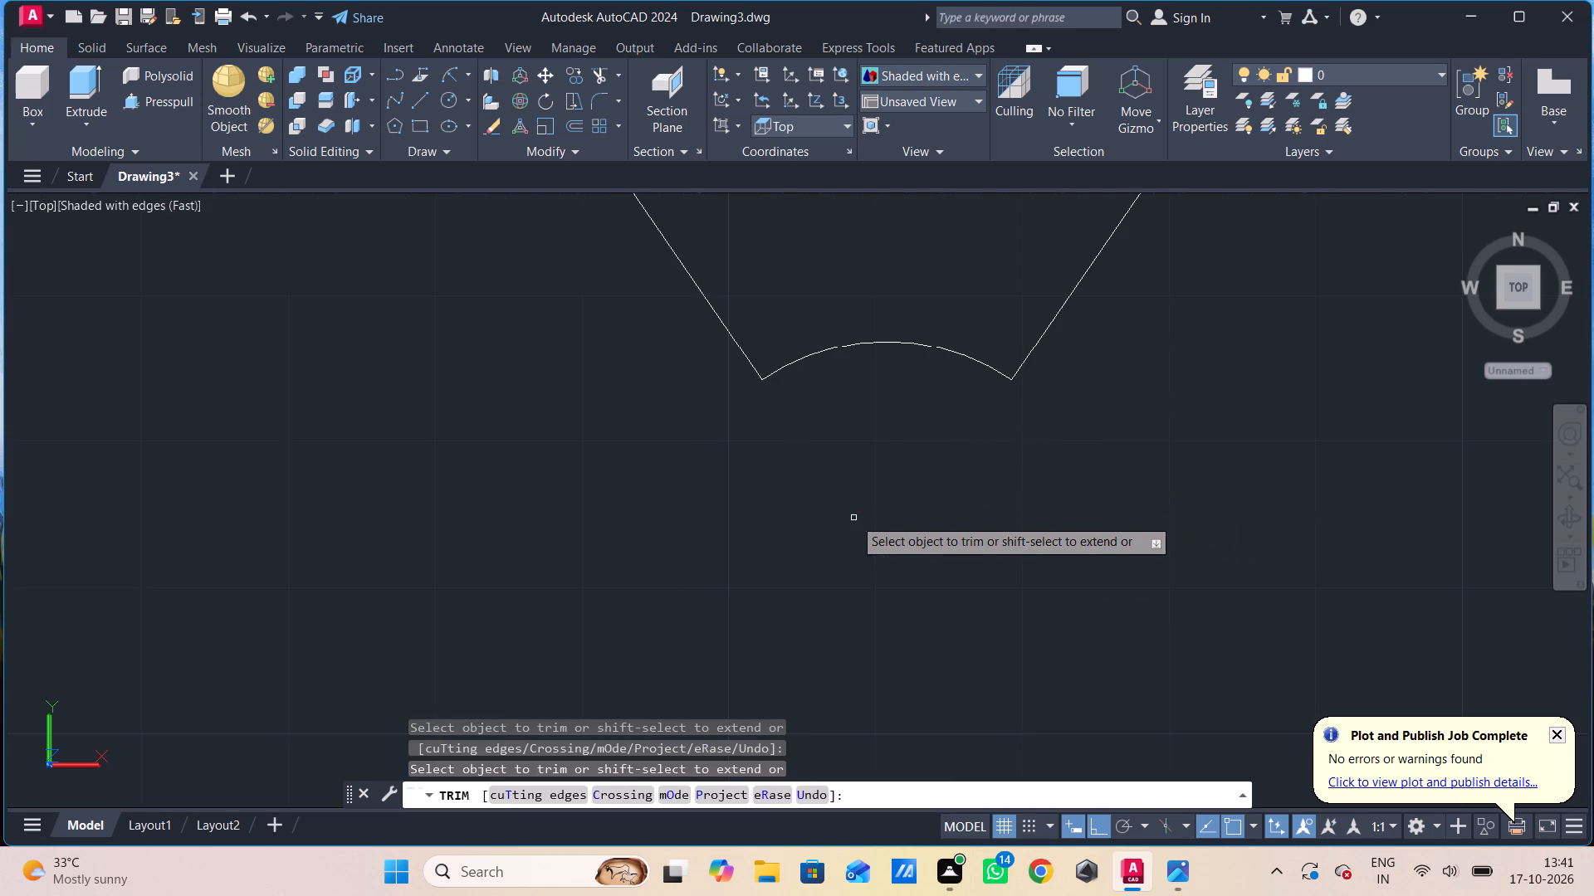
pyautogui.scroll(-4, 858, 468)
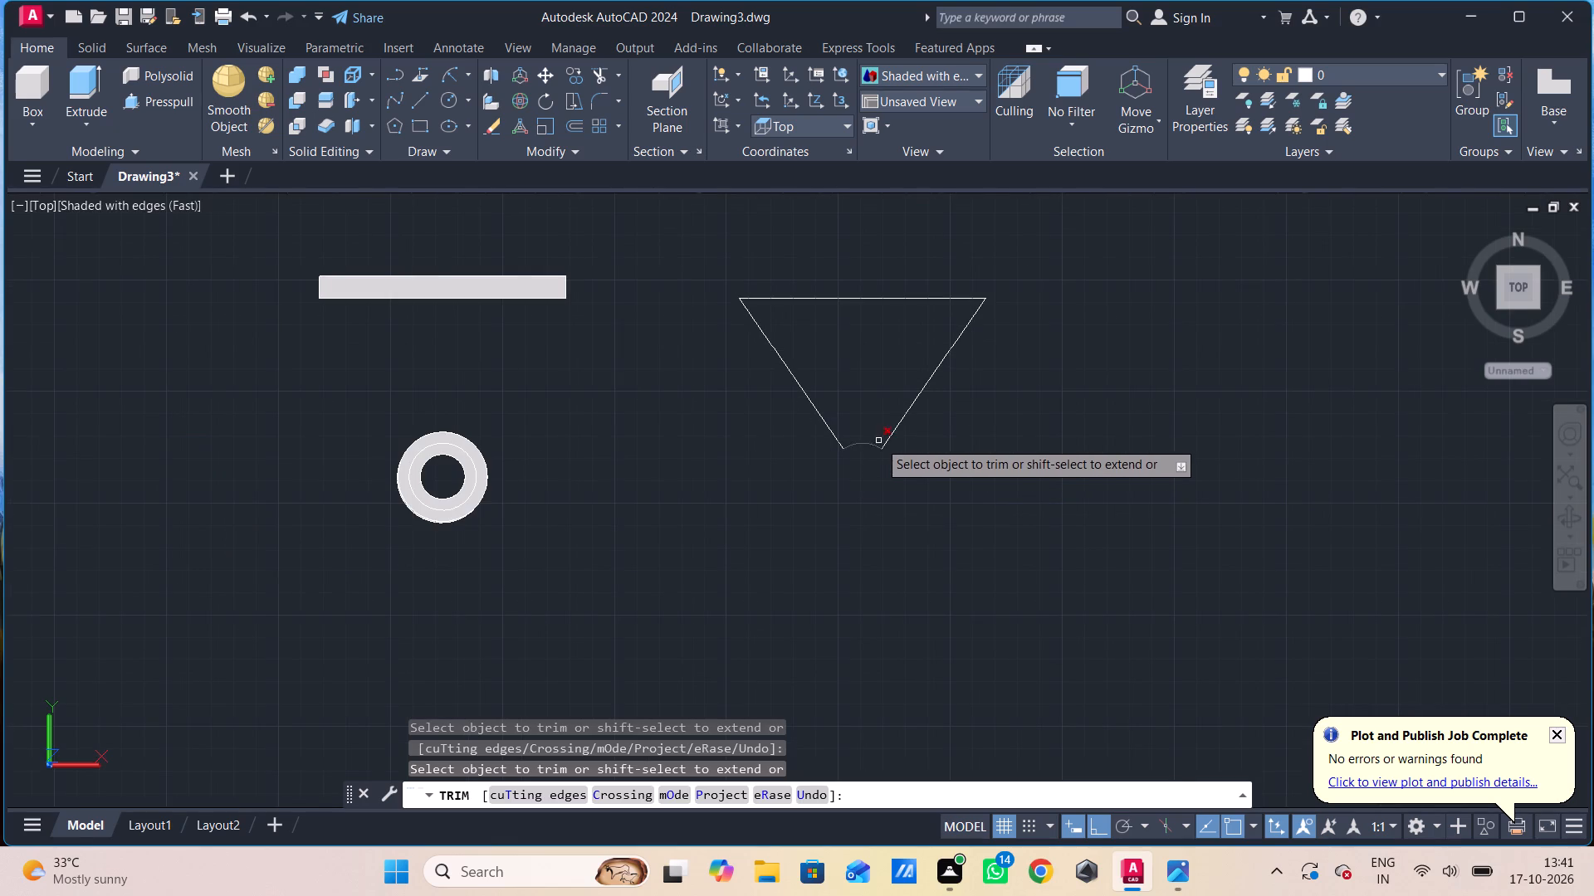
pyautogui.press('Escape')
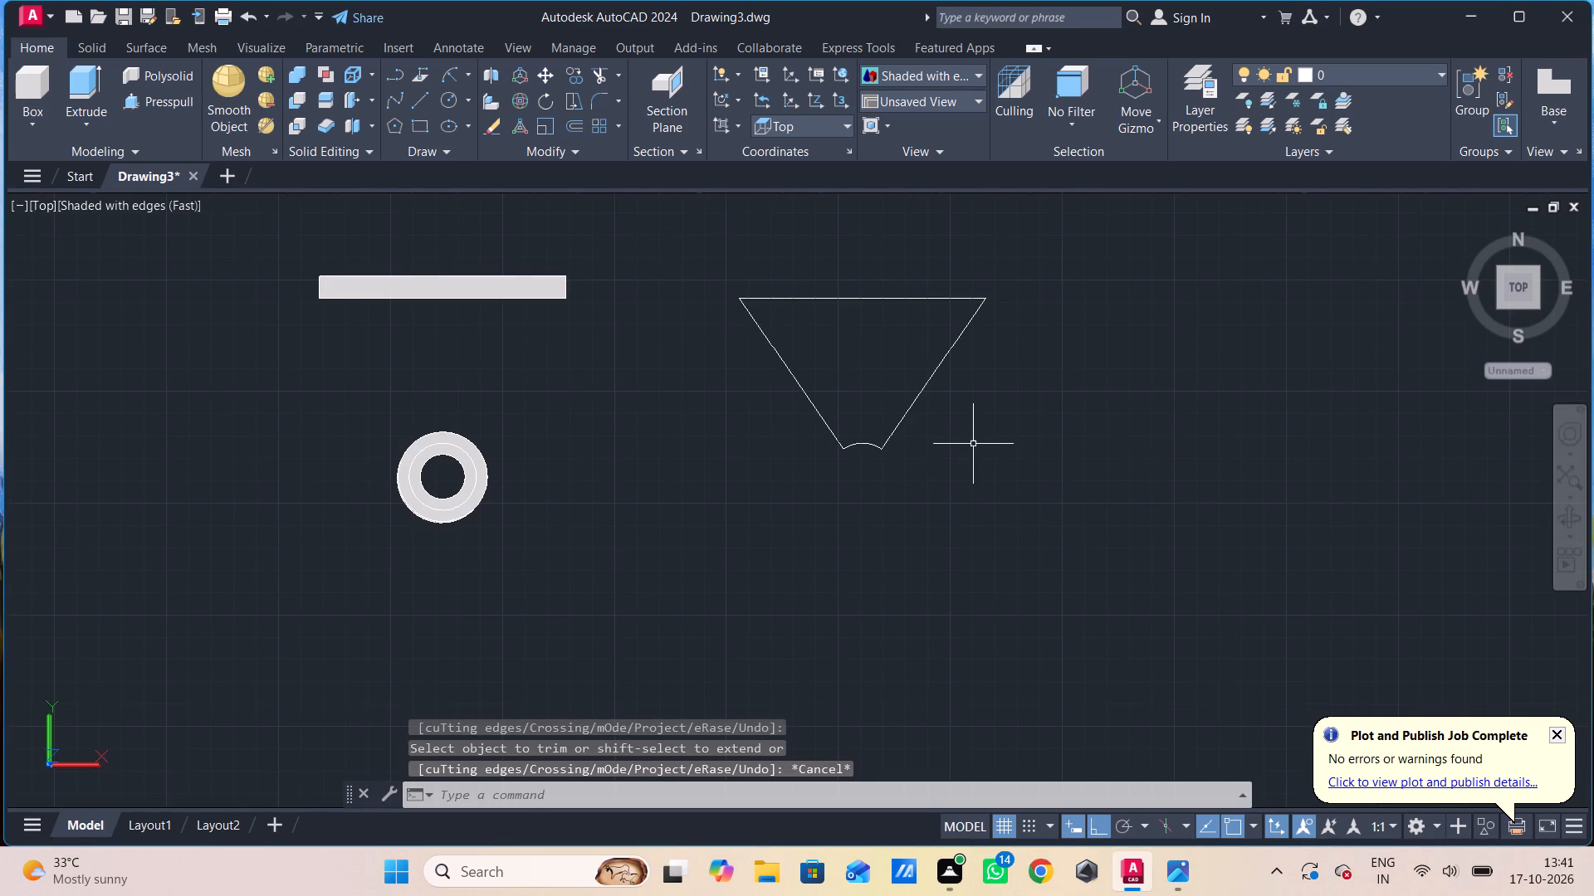
# Examine the junctions between the trimmed arc and both slanted lines from an angled view and from the top.
pyautogui.keyDown('shift'); pyautogui.moveTo(1023, 448); pyautogui.dragTo(871, 363, button='middle'); pyautogui.keyUp('shift')
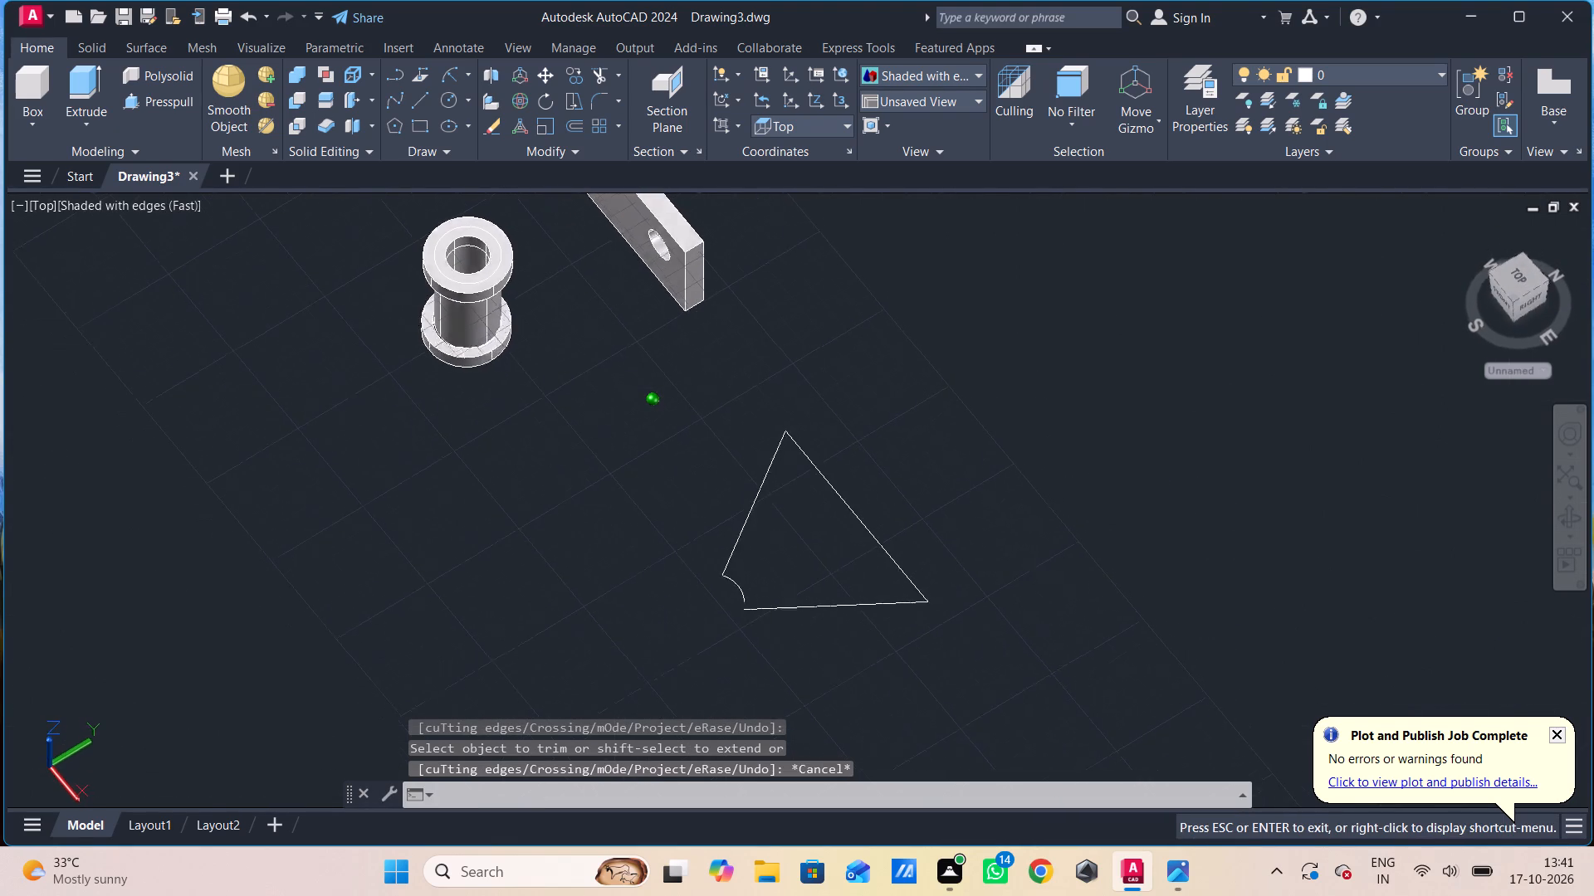
pyautogui.keyDown('shift'); pyautogui.moveTo(871, 363); pyautogui.dragTo(871, 362, button='middle'); pyautogui.keyUp('shift')
pyautogui.scroll(5, 789, 594)
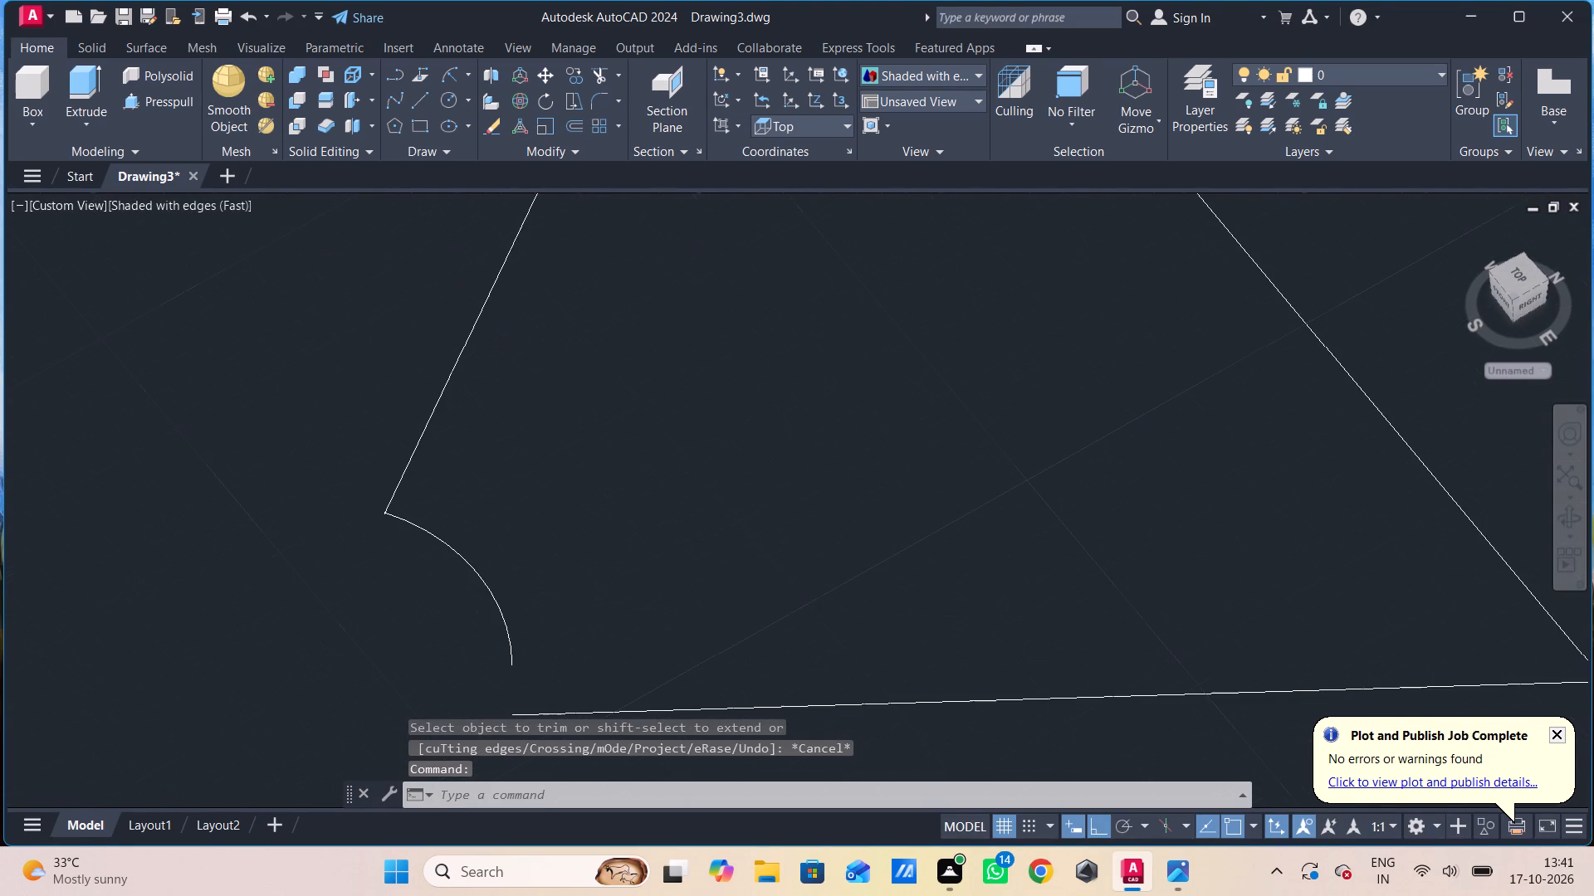
pyautogui.moveTo(760, 573); pyautogui.dragTo(778, 431, button='middle')
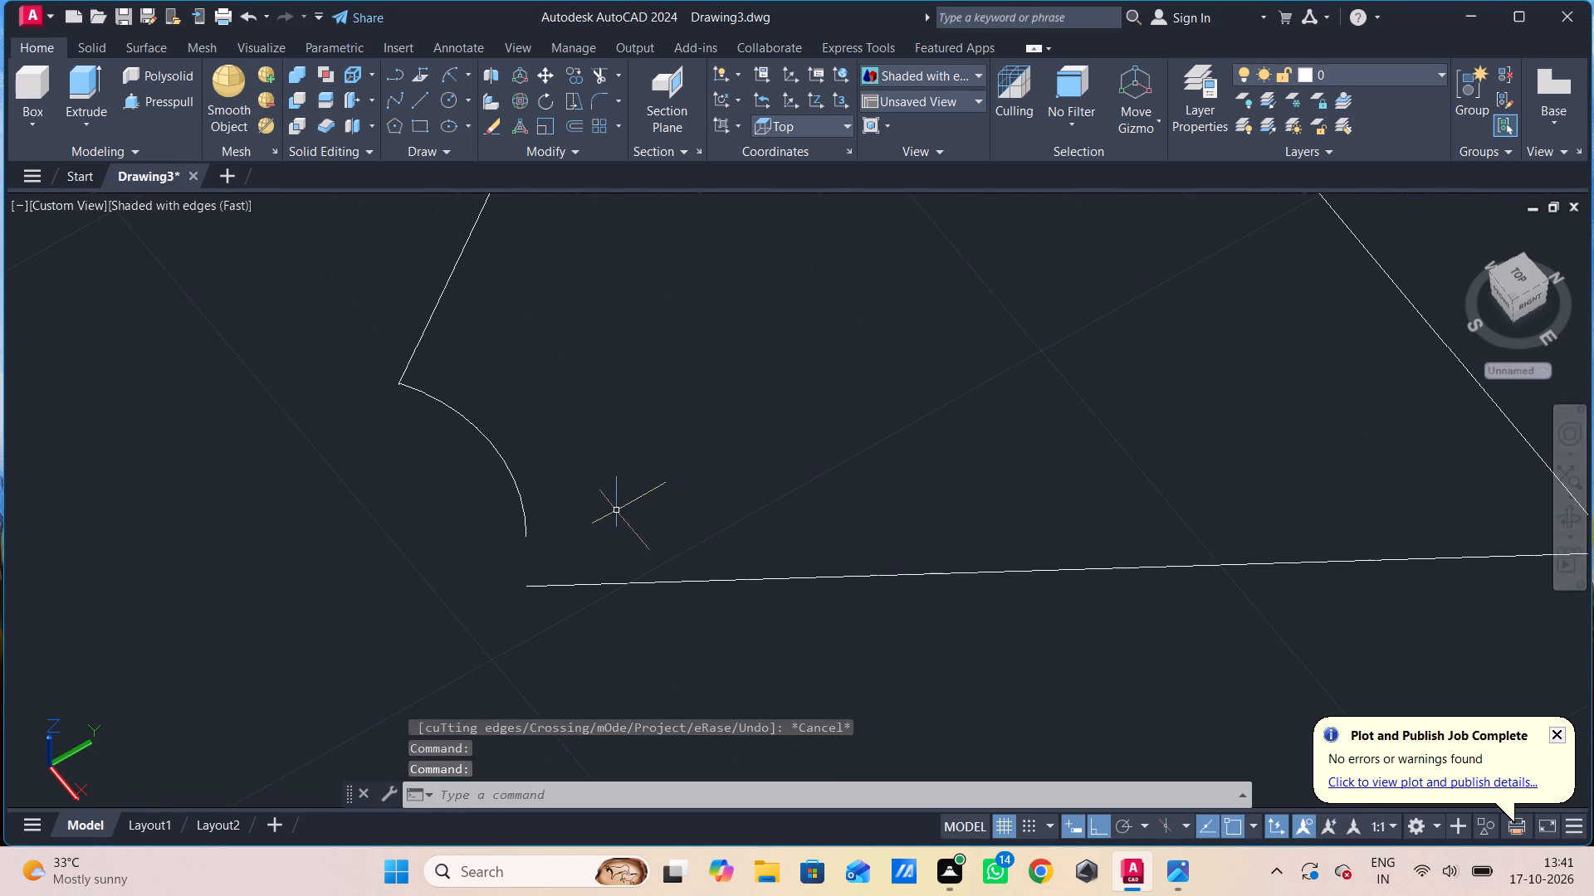
pyautogui.click(522, 557)
pyautogui.click(585, 556)
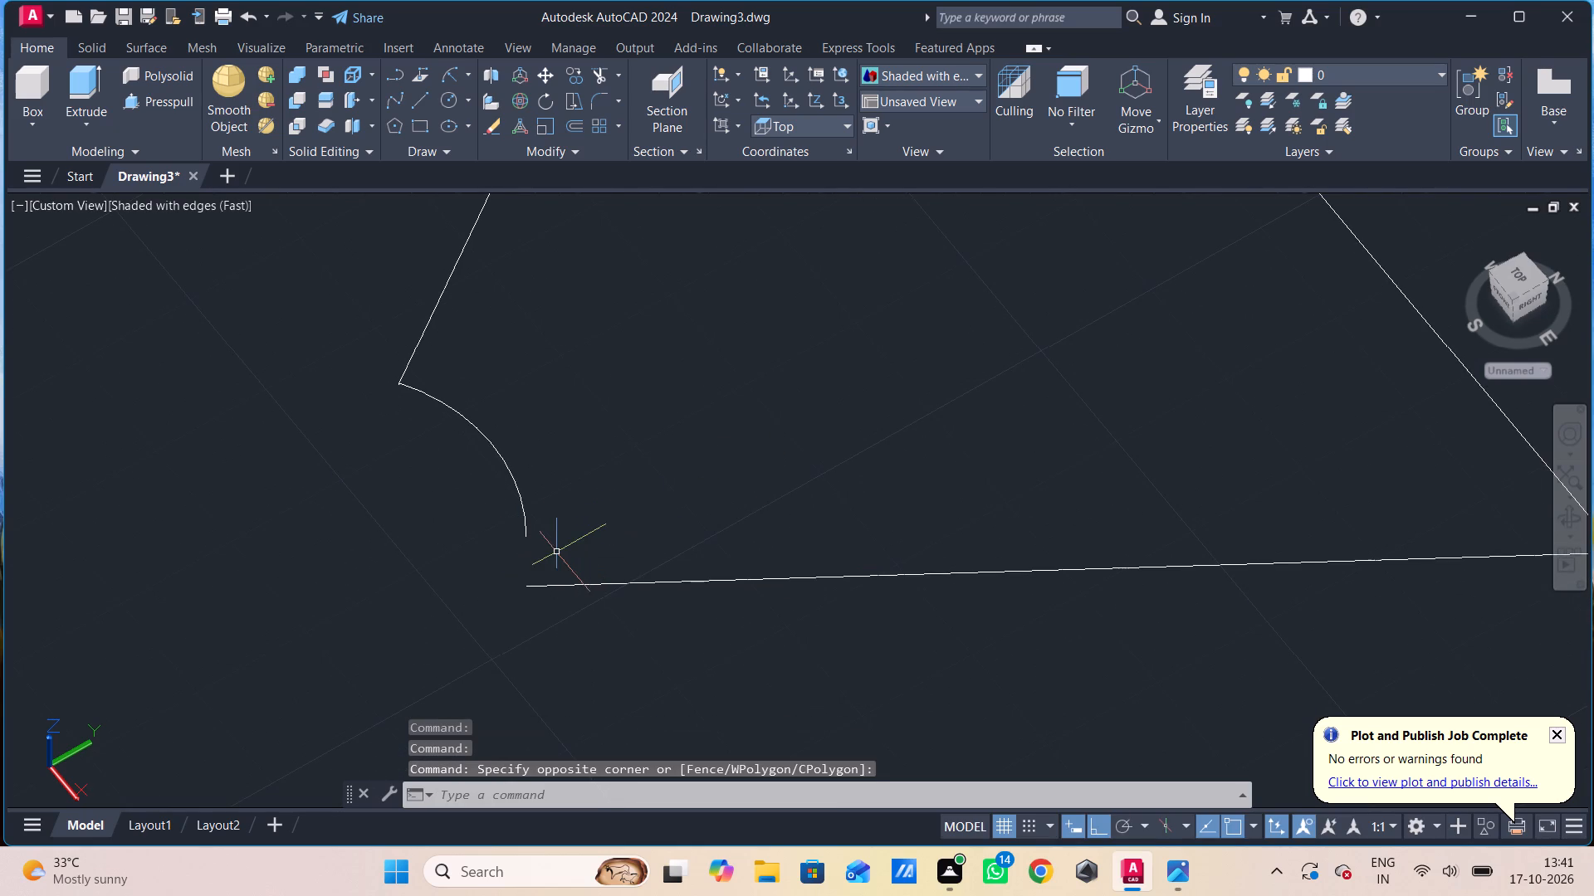
pyautogui.hotkey('ctrl', 'z')
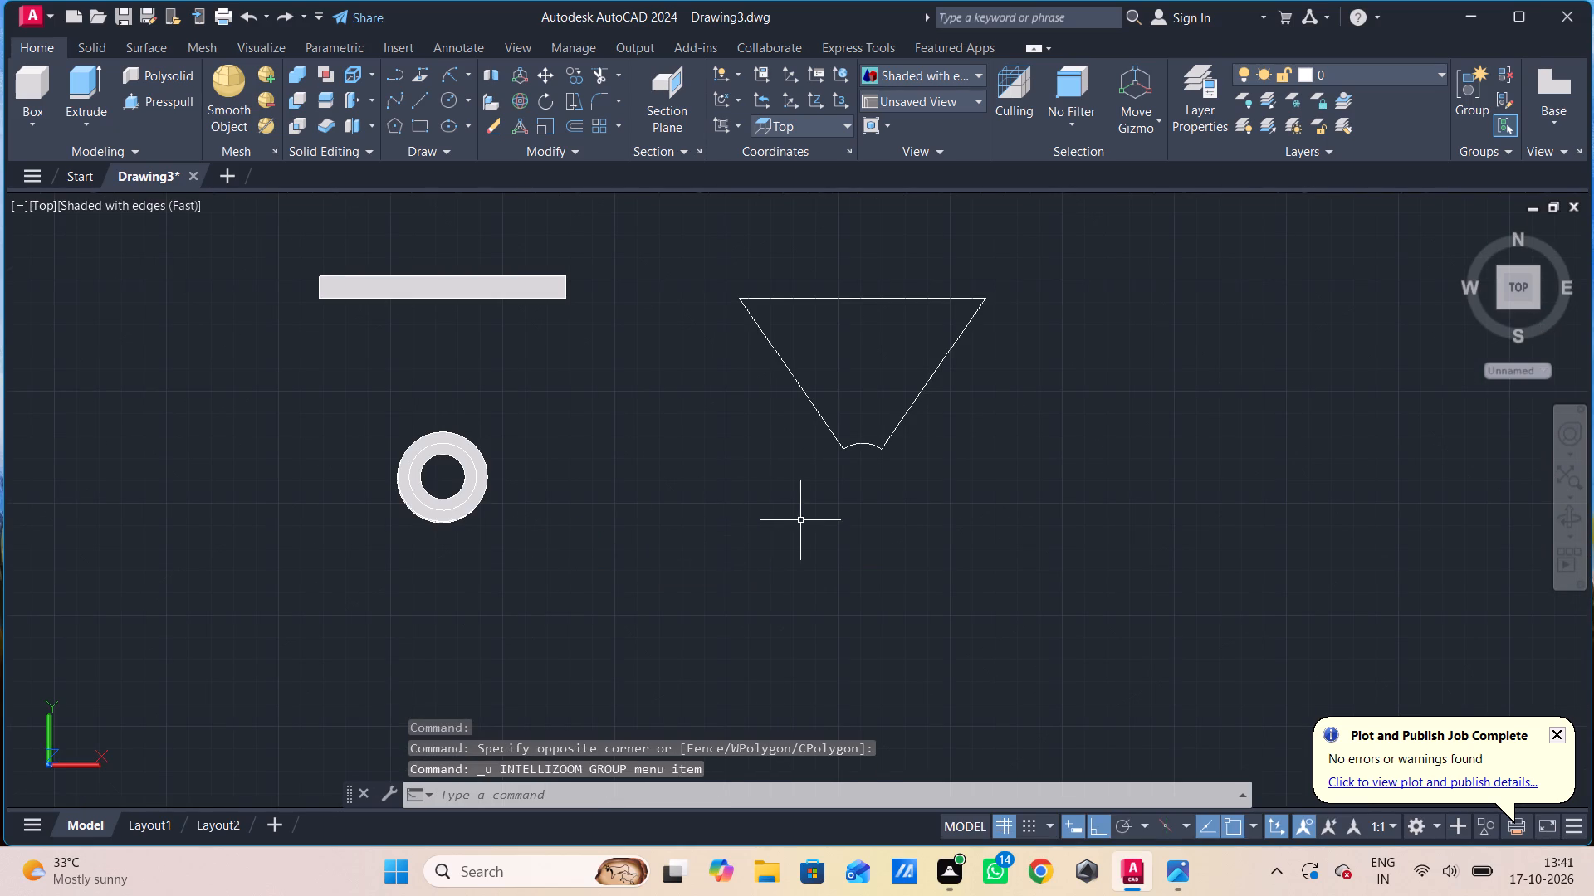
pyautogui.scroll(7, 829, 502)
pyautogui.moveTo(888, 417); pyautogui.dragTo(496, 590, button='middle')
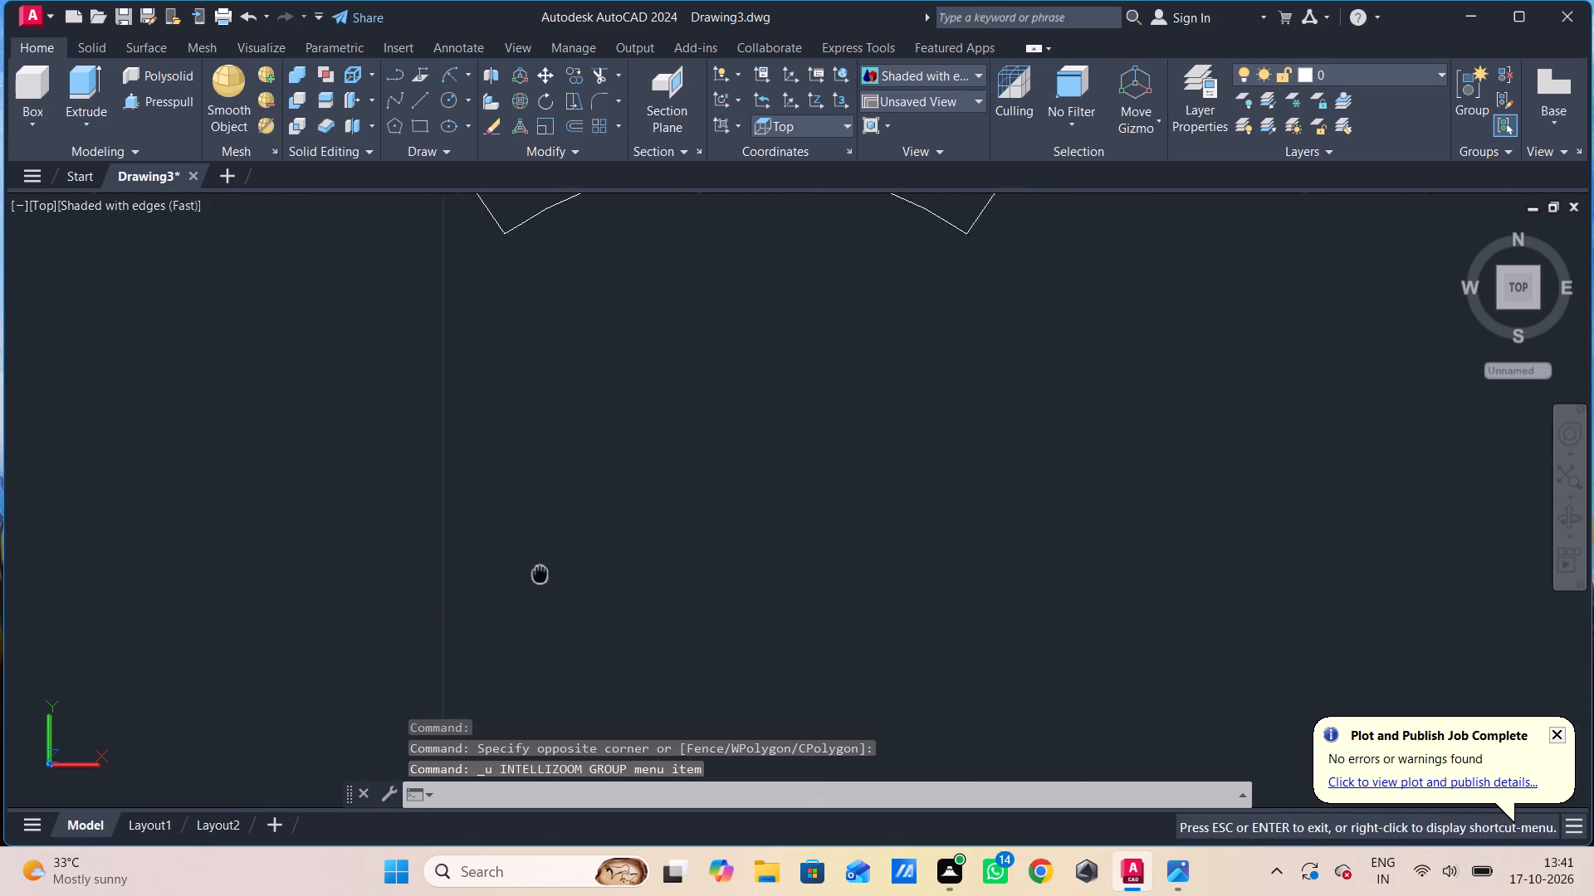
pyautogui.moveTo(496, 590); pyautogui.dragTo(449, 614, button='middle')
pyautogui.scroll(2, 1016, 326)
pyautogui.moveTo(1002, 400); pyautogui.dragTo(952, 505, button='middle')
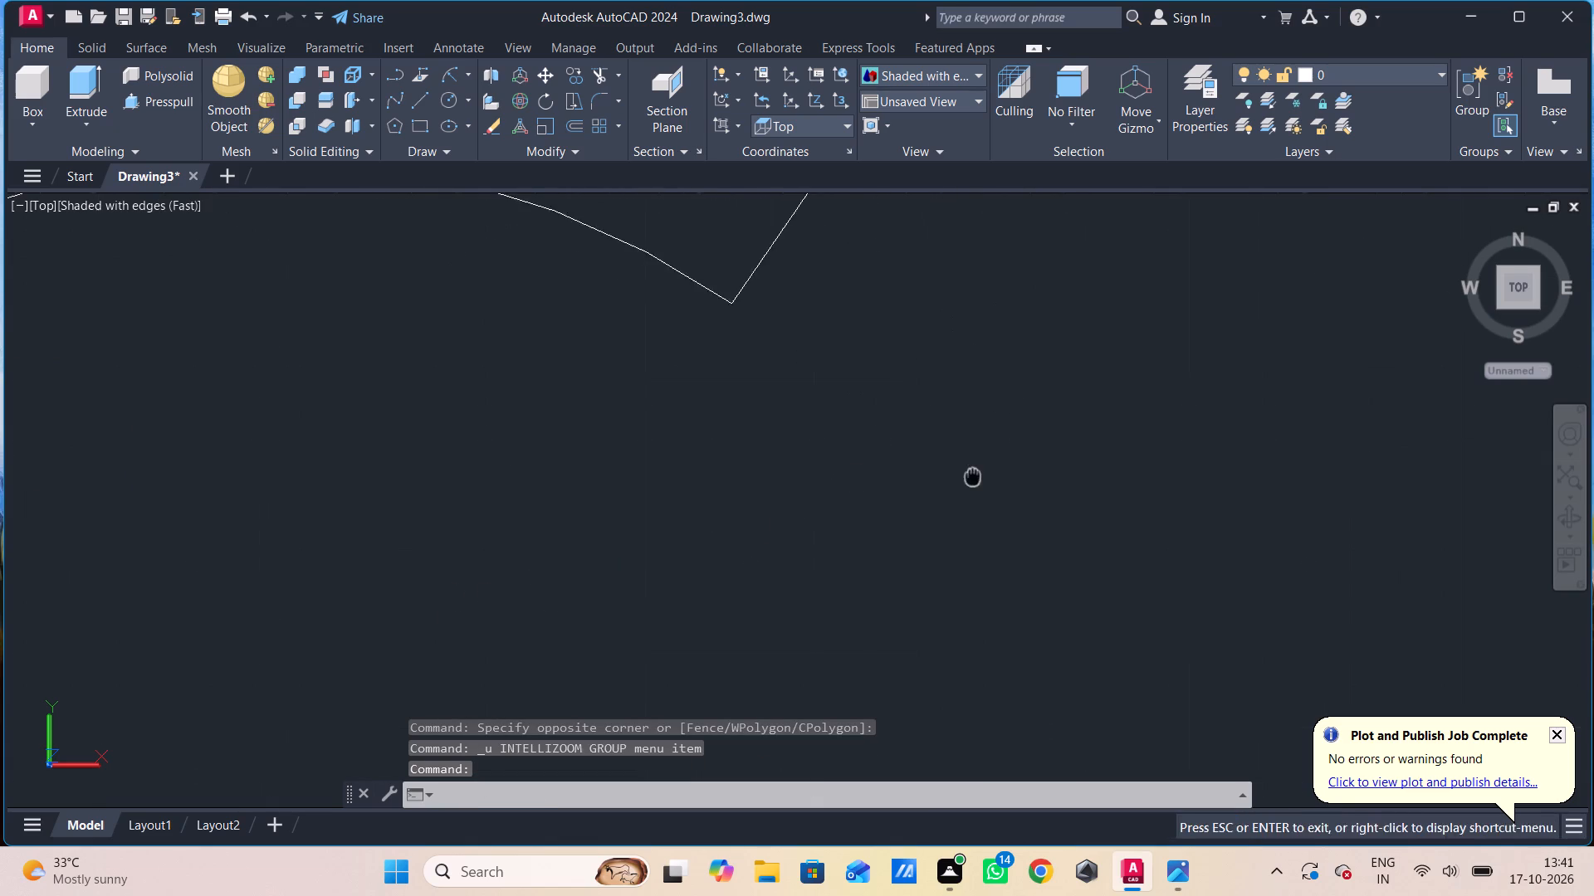
pyautogui.moveTo(952, 505); pyautogui.dragTo(937, 523, button='middle')
pyautogui.scroll(-6, 936, 491)
pyautogui.moveTo(951, 449); pyautogui.dragTo(942, 484, button='middle')
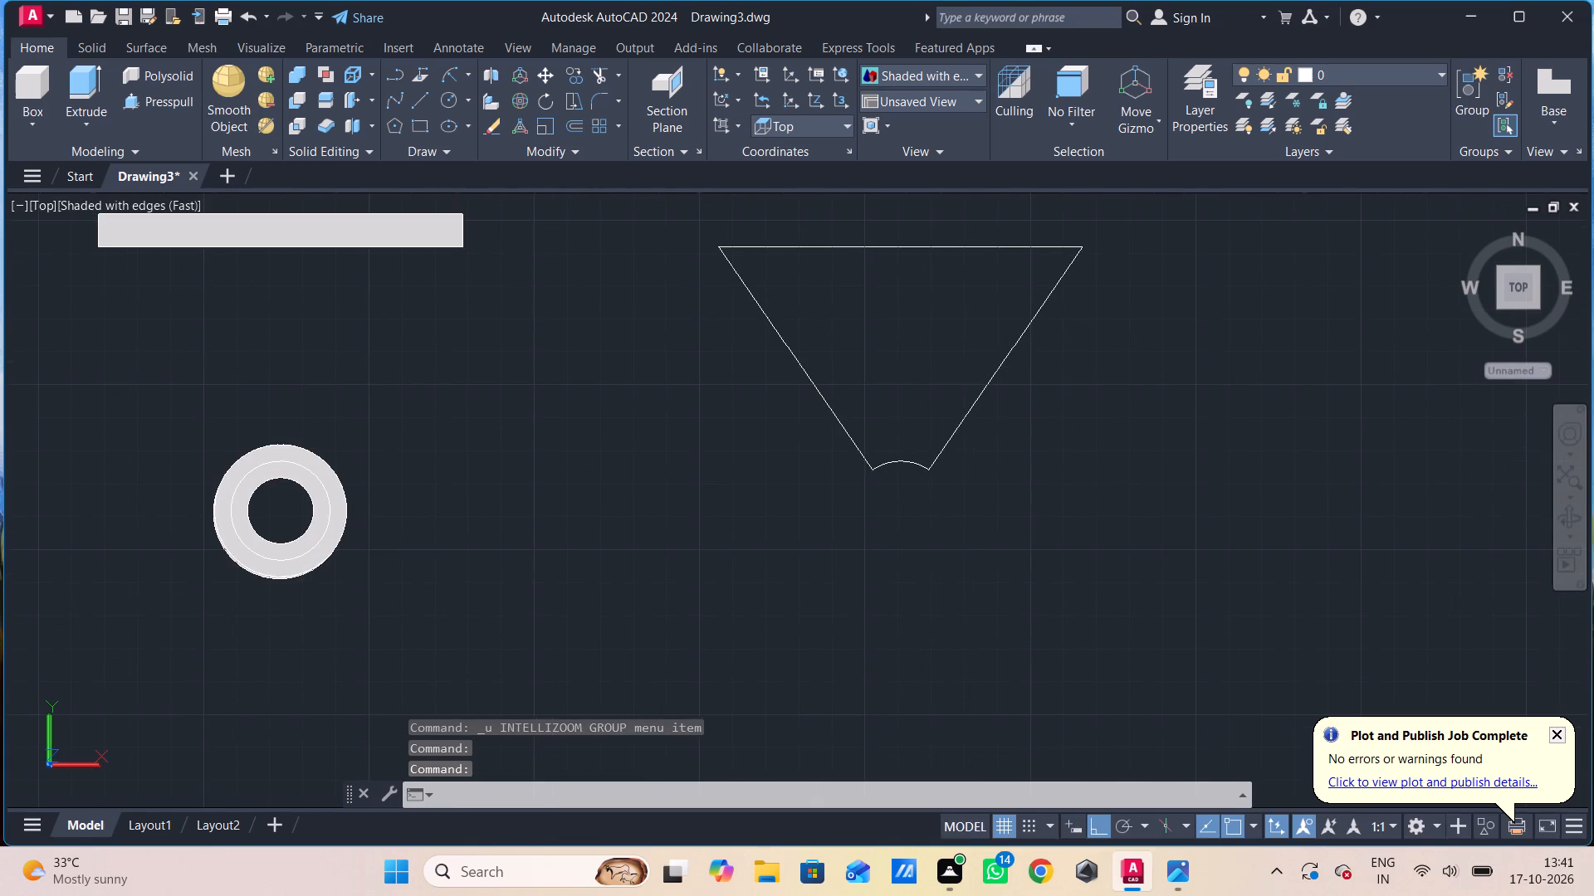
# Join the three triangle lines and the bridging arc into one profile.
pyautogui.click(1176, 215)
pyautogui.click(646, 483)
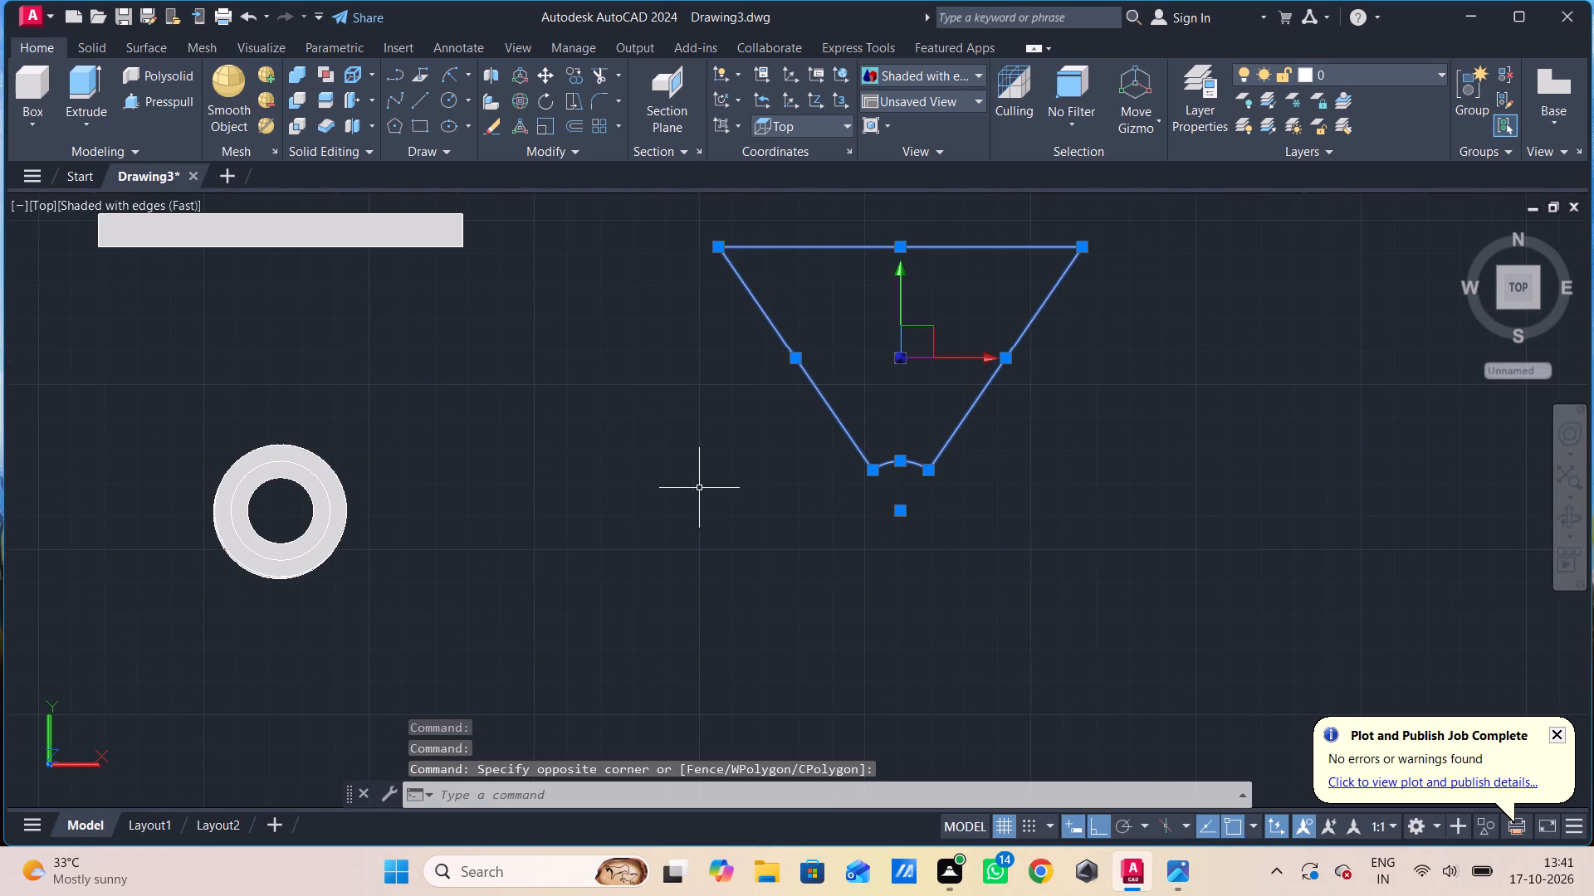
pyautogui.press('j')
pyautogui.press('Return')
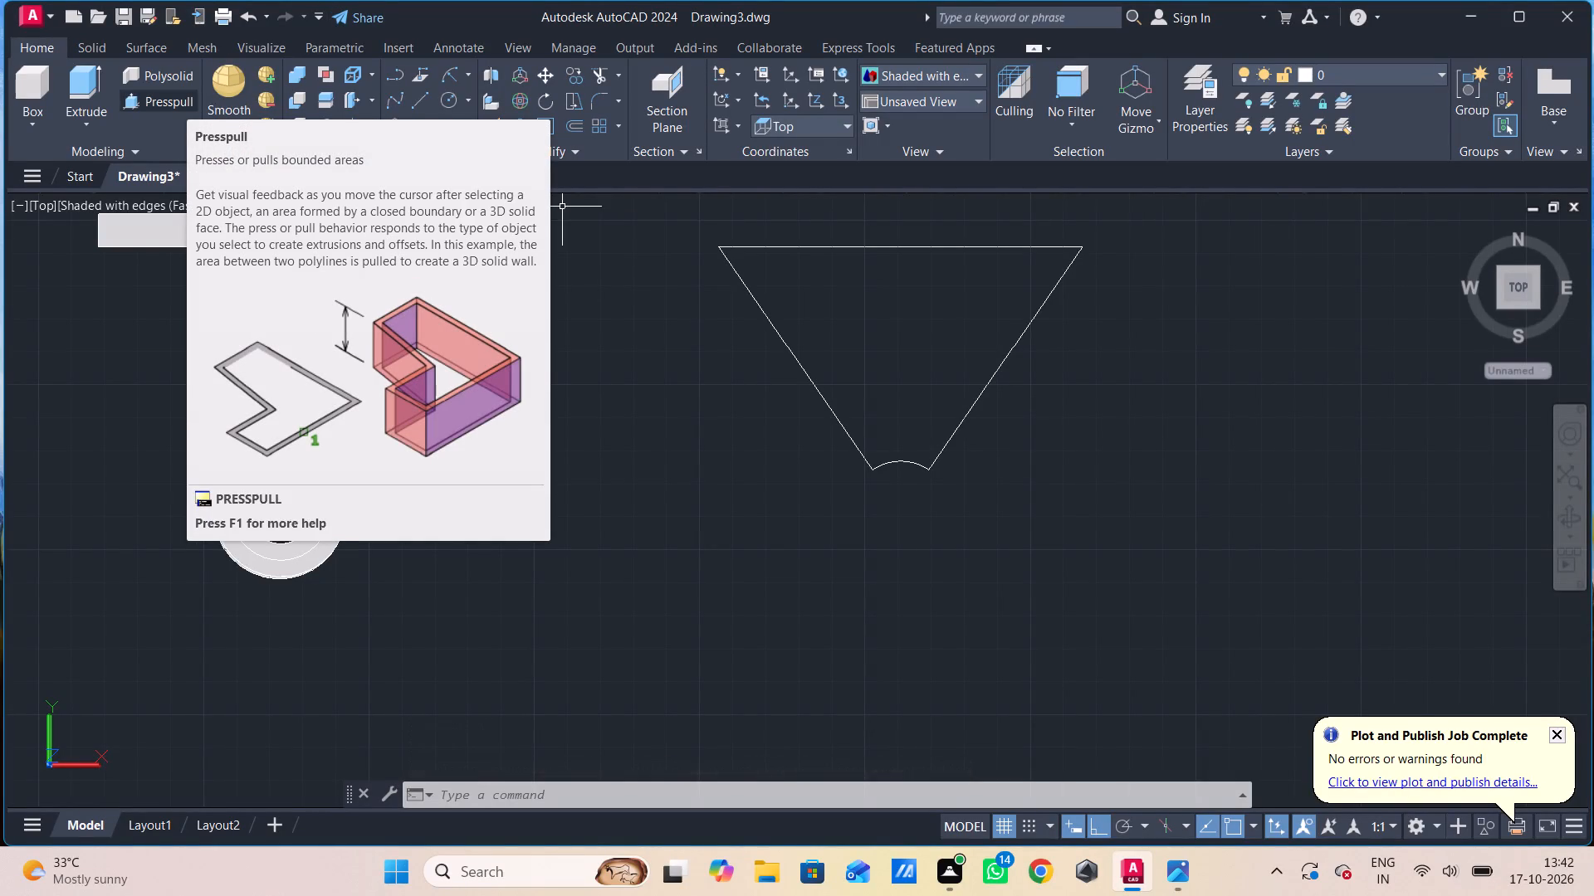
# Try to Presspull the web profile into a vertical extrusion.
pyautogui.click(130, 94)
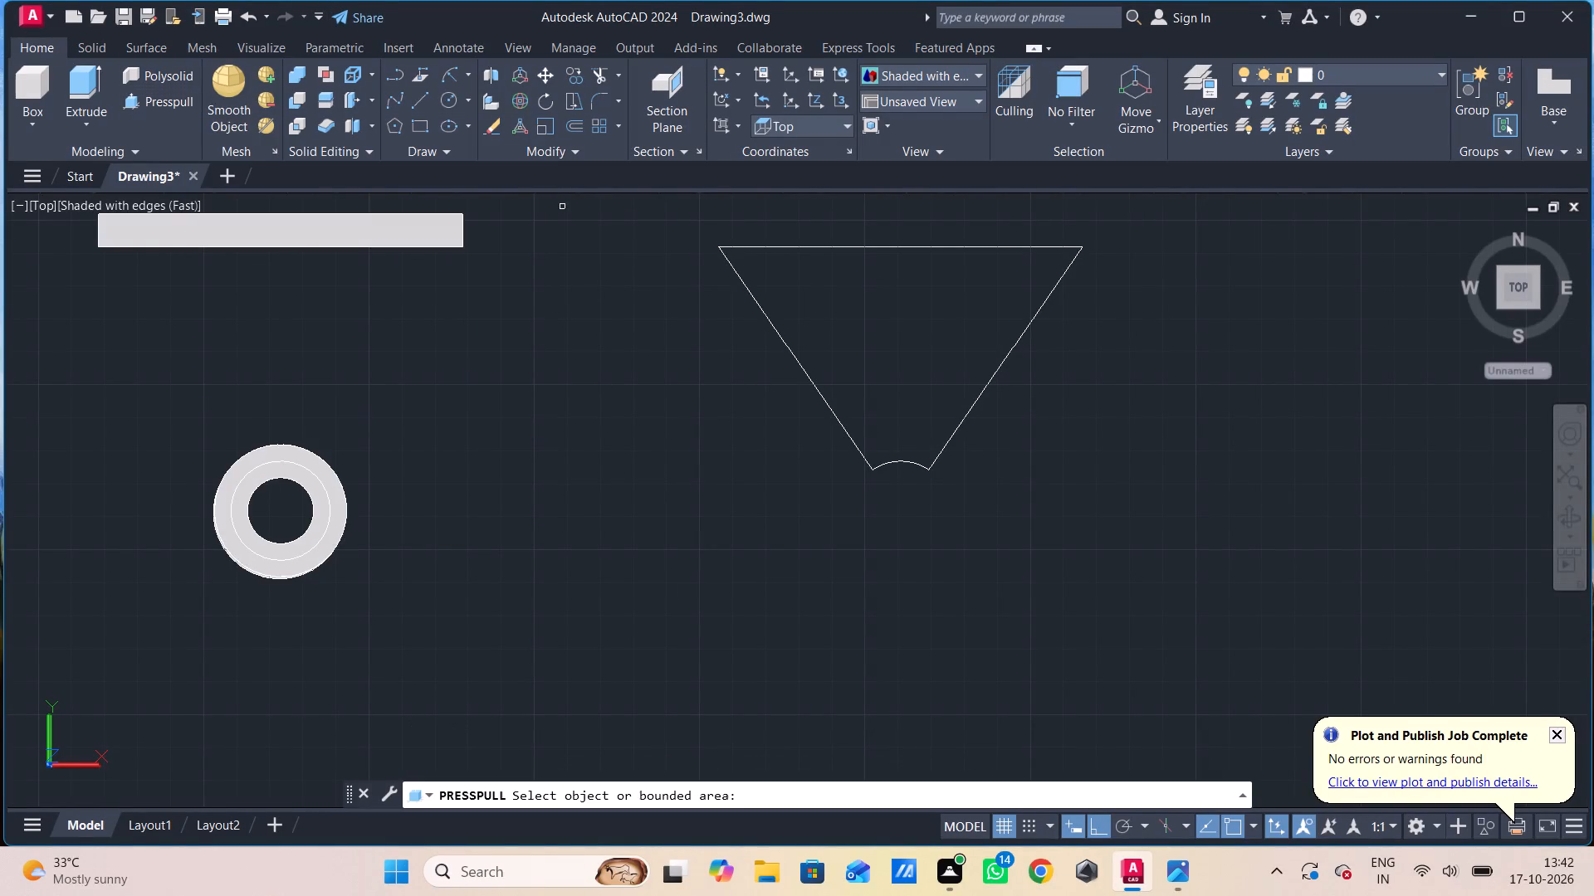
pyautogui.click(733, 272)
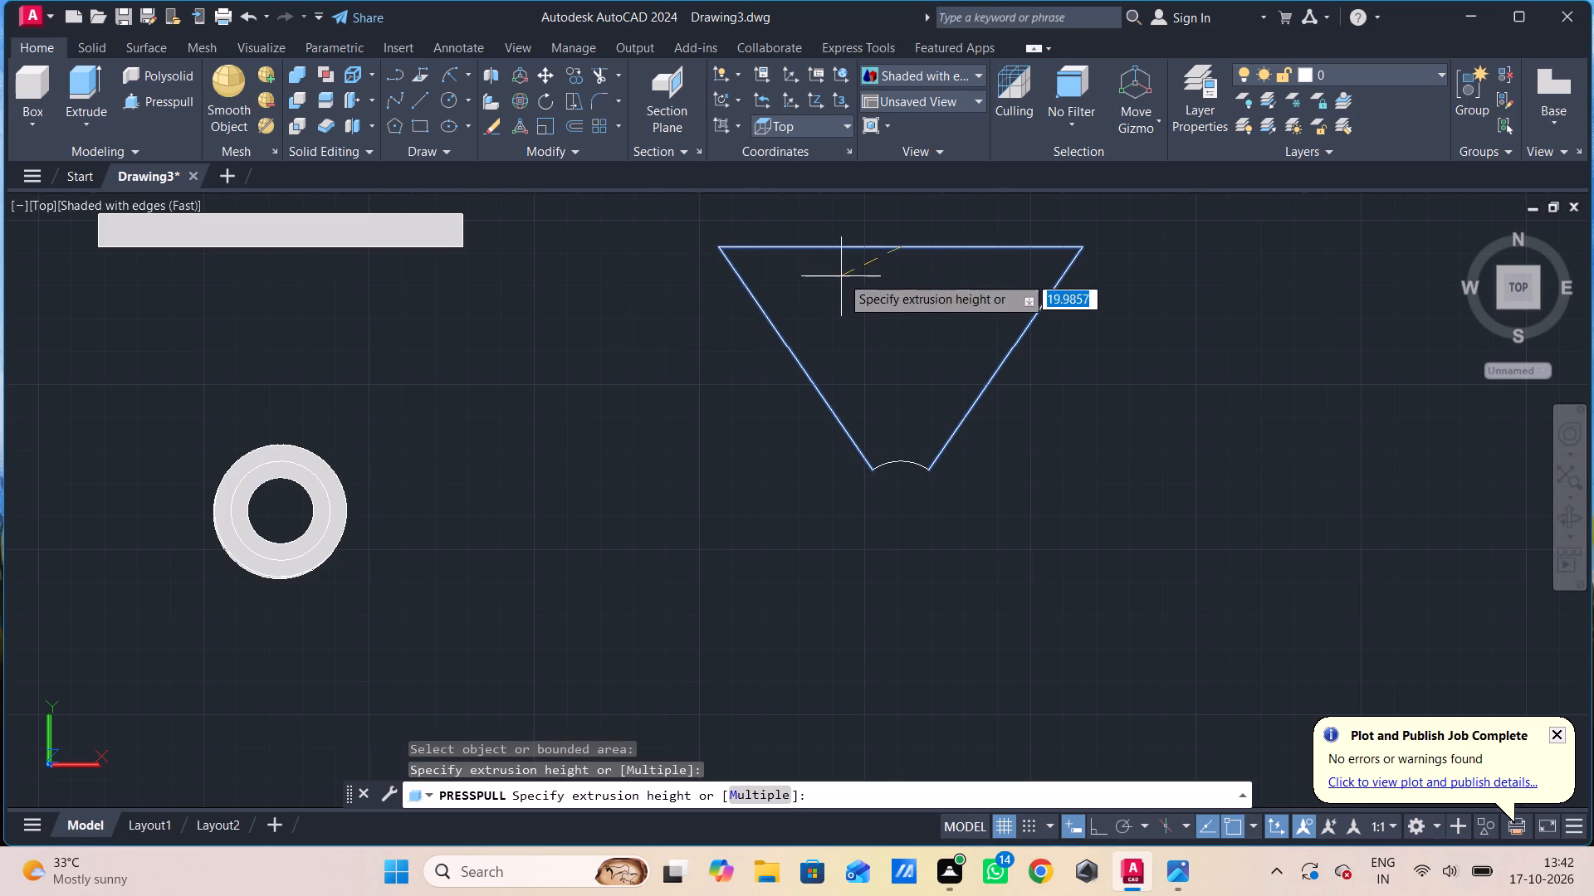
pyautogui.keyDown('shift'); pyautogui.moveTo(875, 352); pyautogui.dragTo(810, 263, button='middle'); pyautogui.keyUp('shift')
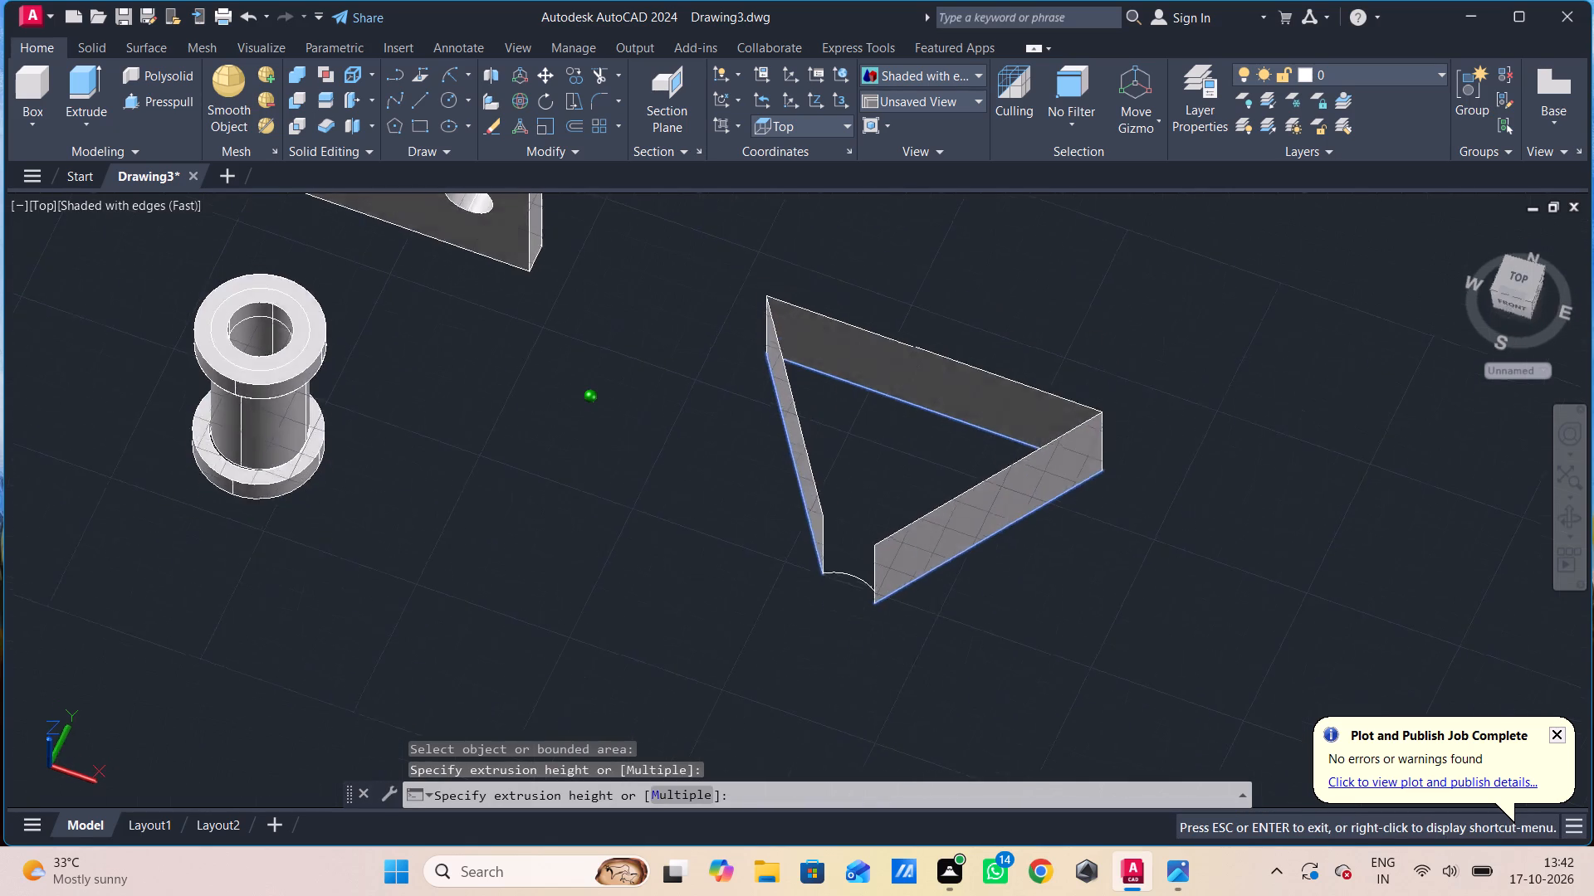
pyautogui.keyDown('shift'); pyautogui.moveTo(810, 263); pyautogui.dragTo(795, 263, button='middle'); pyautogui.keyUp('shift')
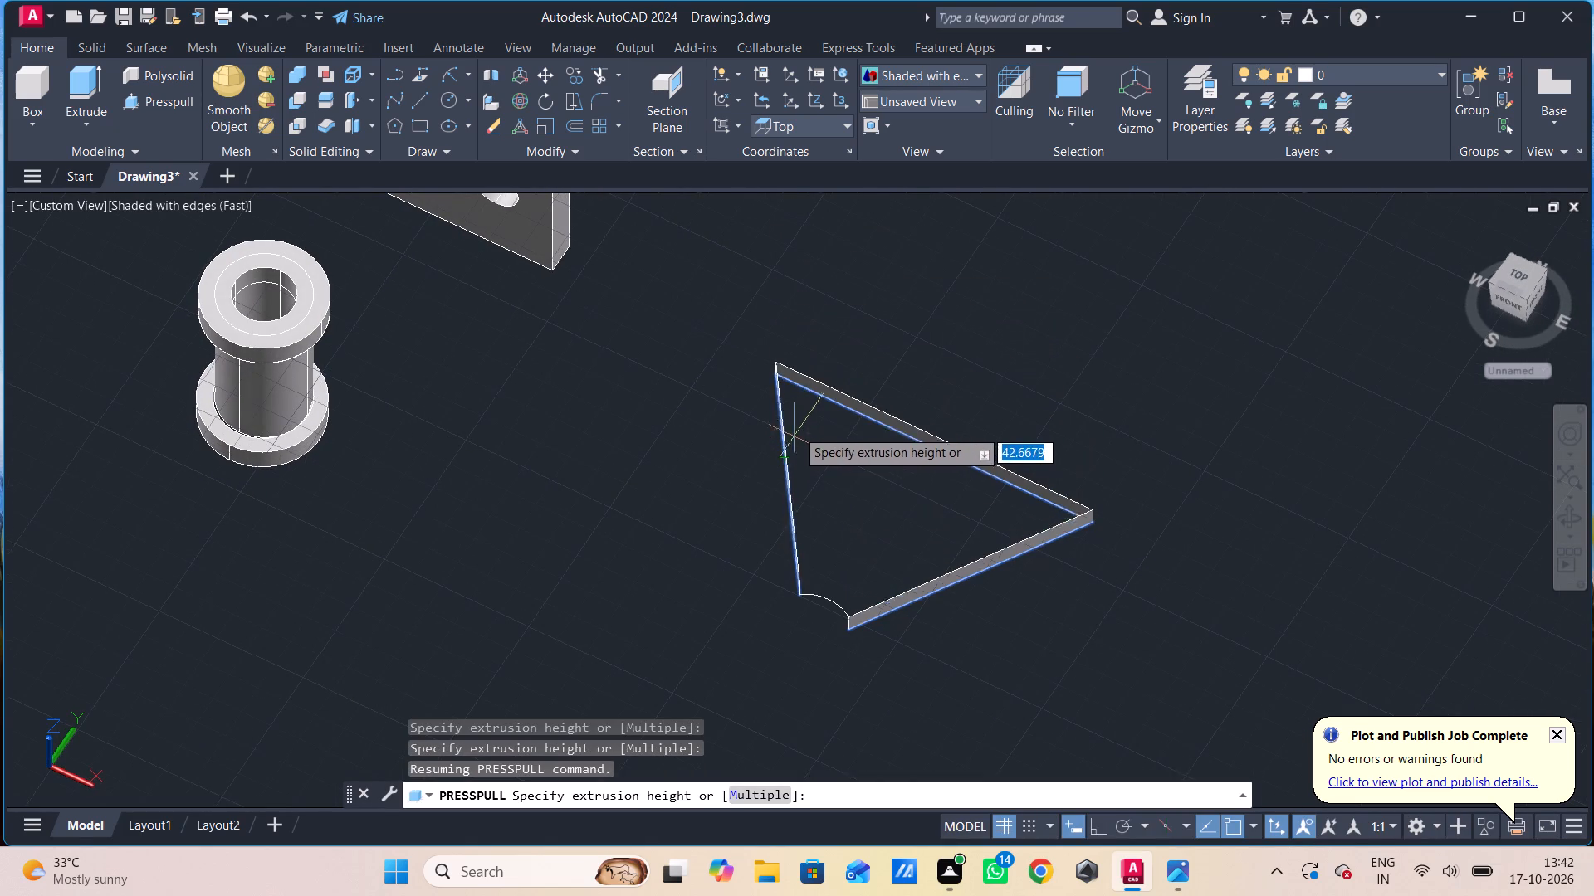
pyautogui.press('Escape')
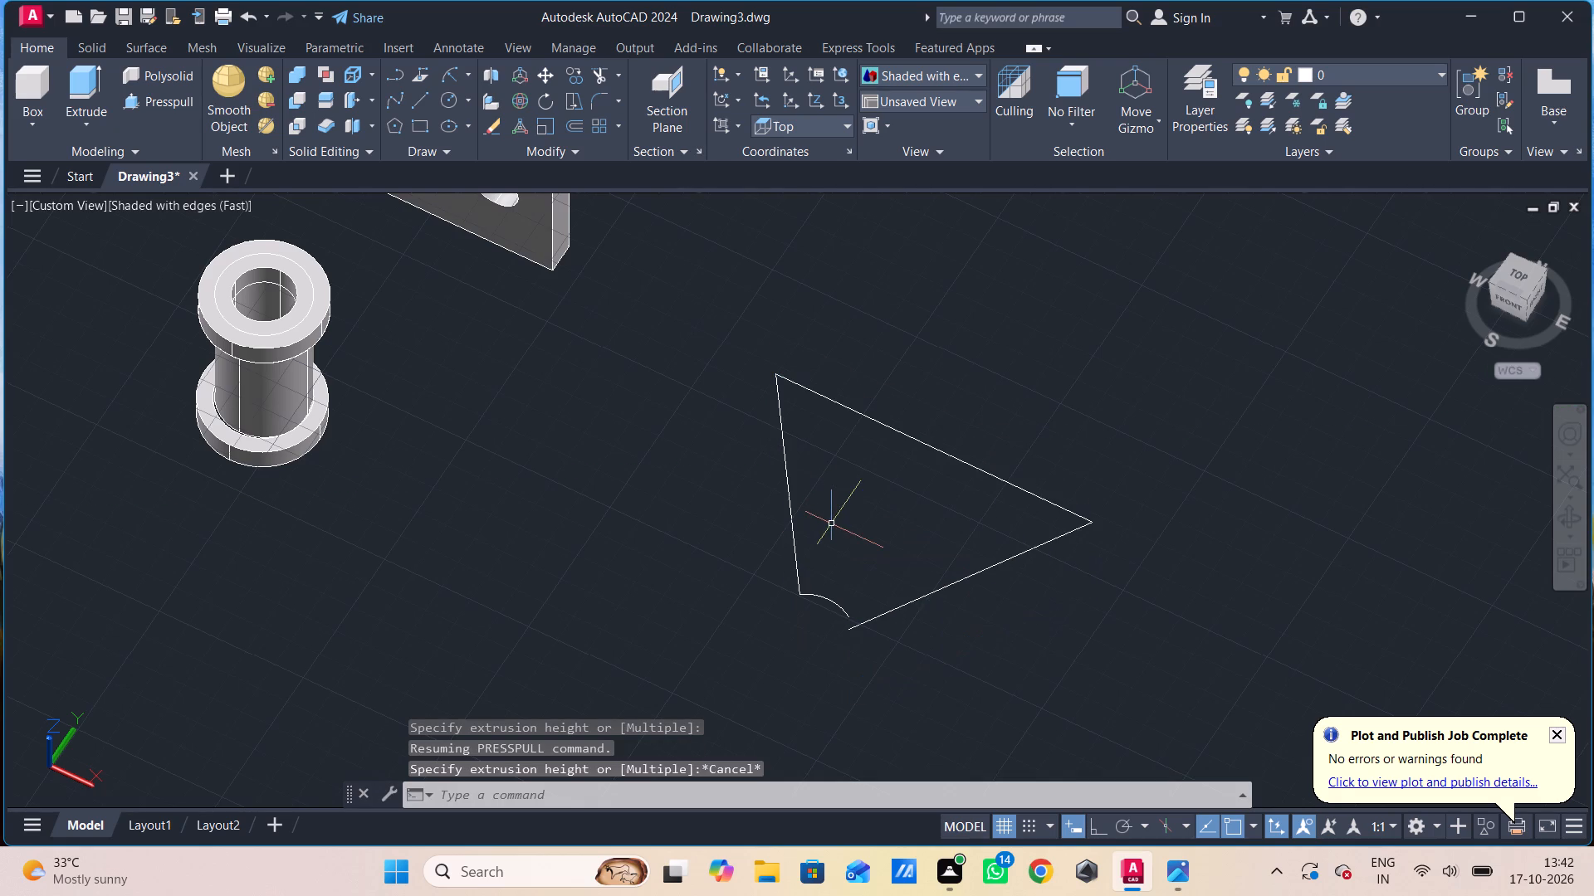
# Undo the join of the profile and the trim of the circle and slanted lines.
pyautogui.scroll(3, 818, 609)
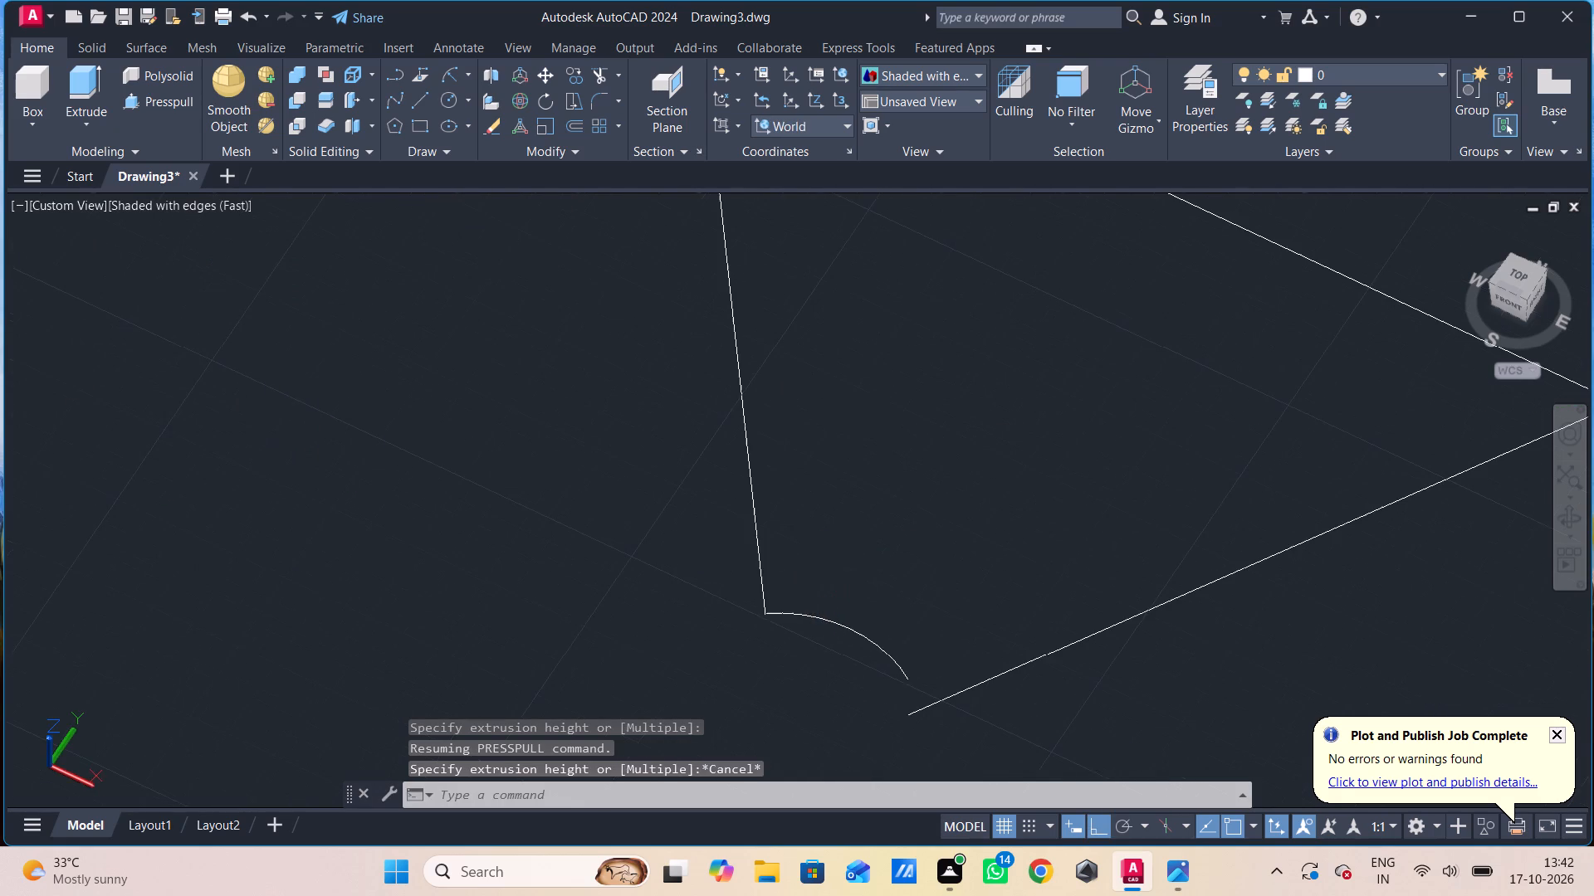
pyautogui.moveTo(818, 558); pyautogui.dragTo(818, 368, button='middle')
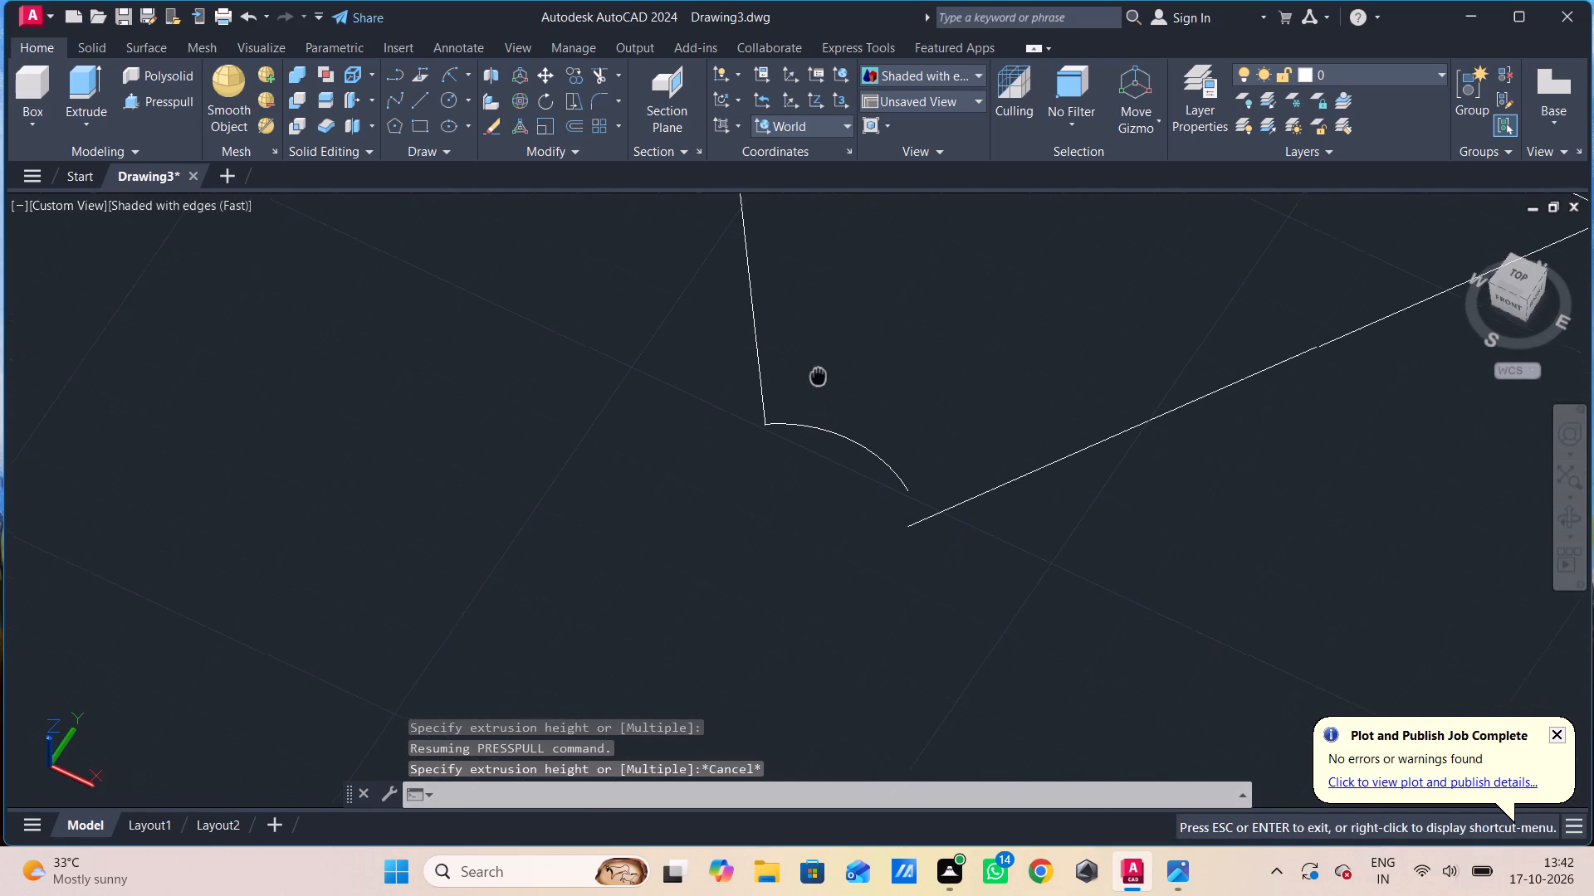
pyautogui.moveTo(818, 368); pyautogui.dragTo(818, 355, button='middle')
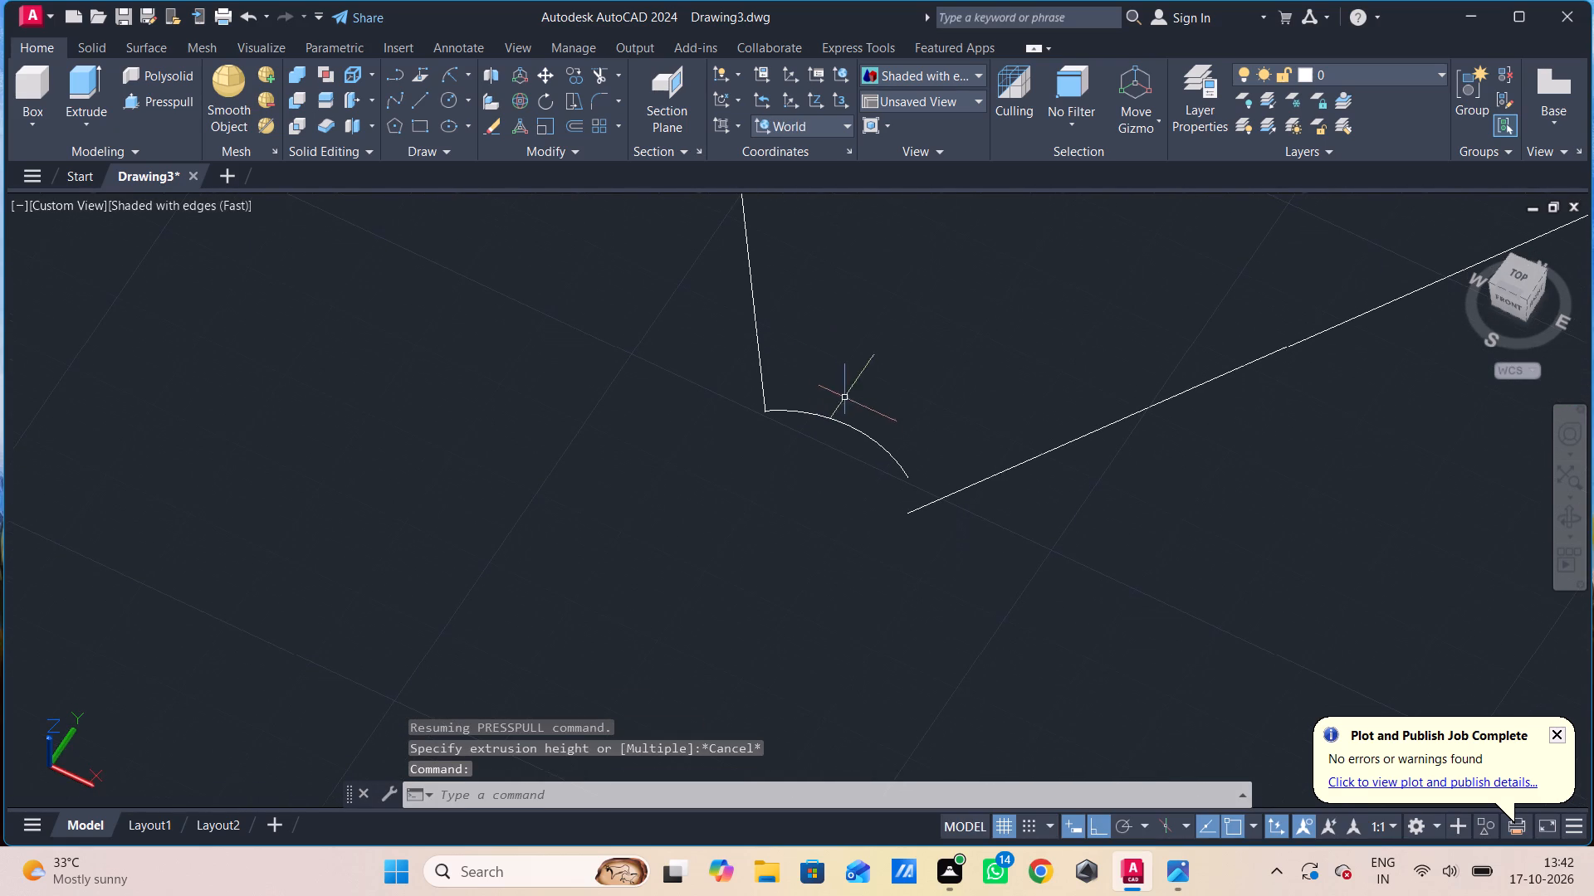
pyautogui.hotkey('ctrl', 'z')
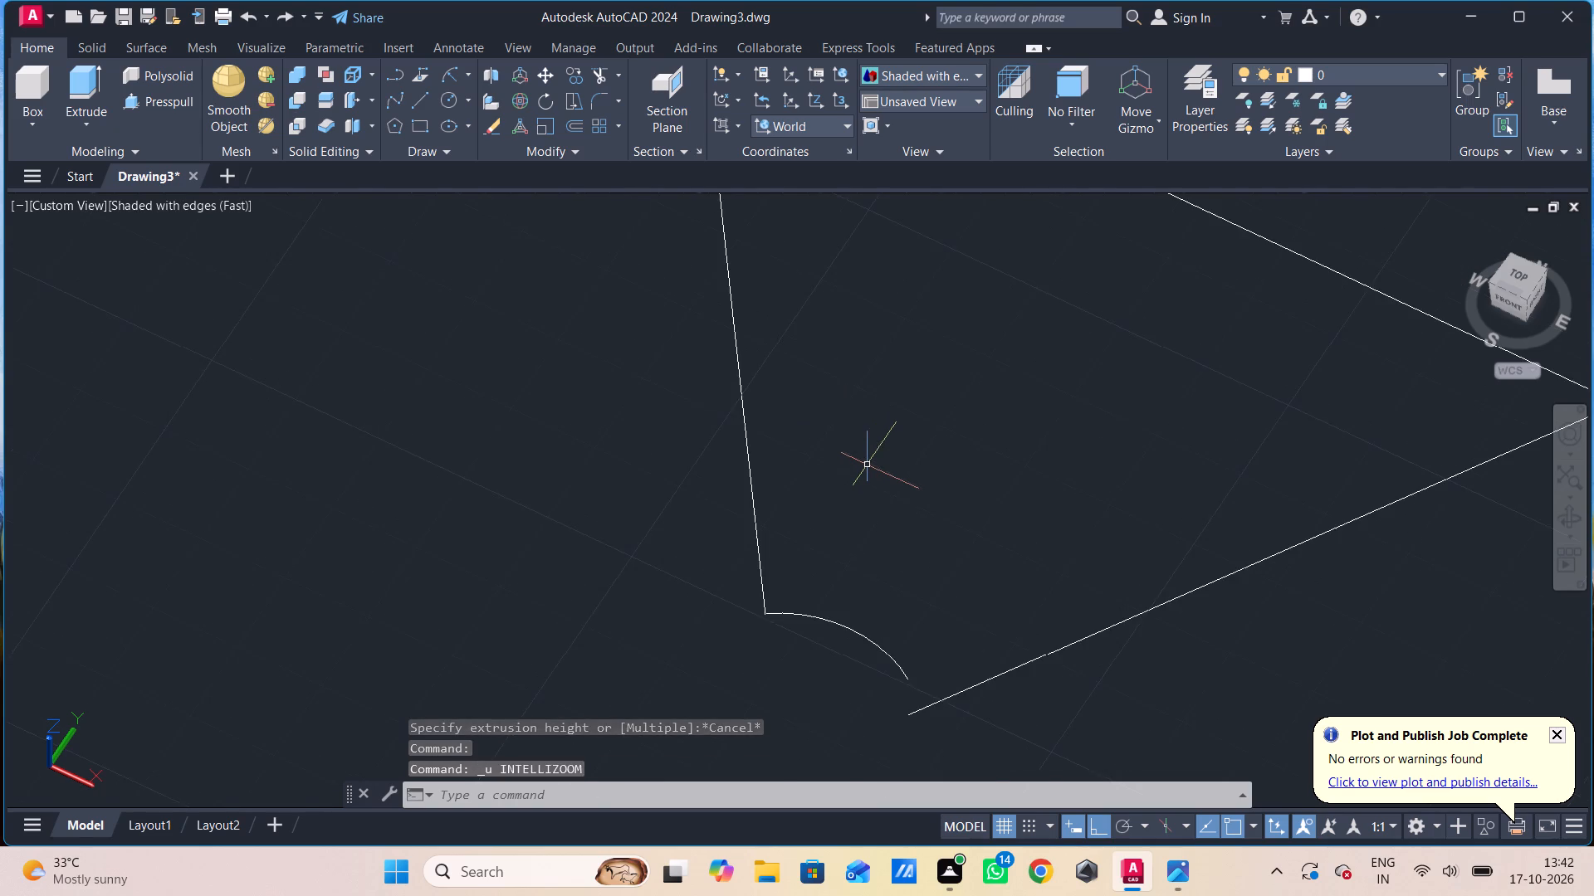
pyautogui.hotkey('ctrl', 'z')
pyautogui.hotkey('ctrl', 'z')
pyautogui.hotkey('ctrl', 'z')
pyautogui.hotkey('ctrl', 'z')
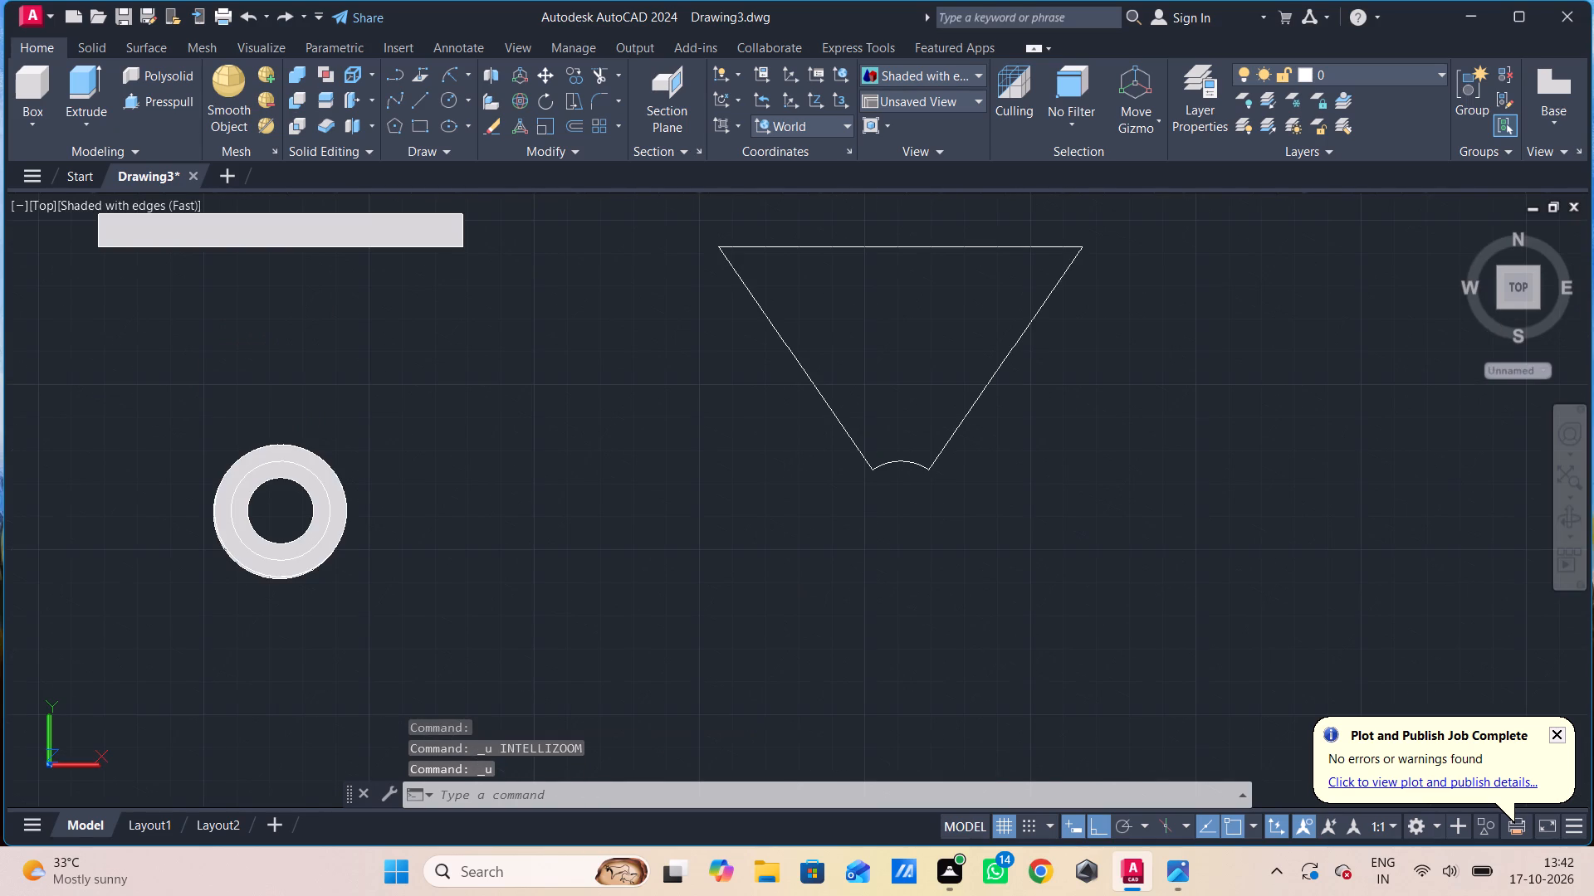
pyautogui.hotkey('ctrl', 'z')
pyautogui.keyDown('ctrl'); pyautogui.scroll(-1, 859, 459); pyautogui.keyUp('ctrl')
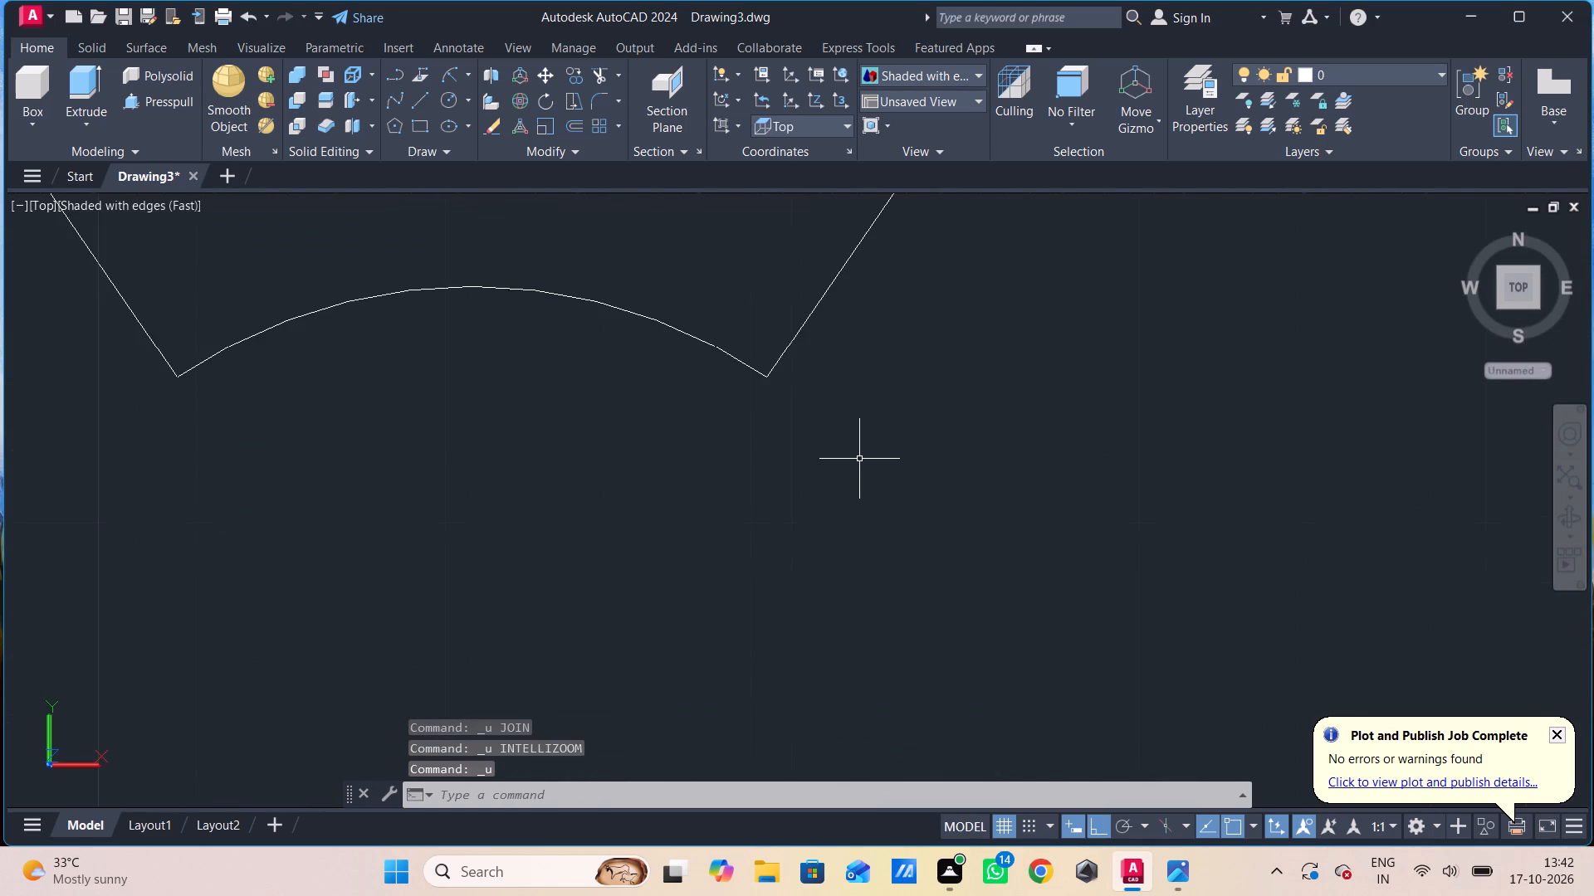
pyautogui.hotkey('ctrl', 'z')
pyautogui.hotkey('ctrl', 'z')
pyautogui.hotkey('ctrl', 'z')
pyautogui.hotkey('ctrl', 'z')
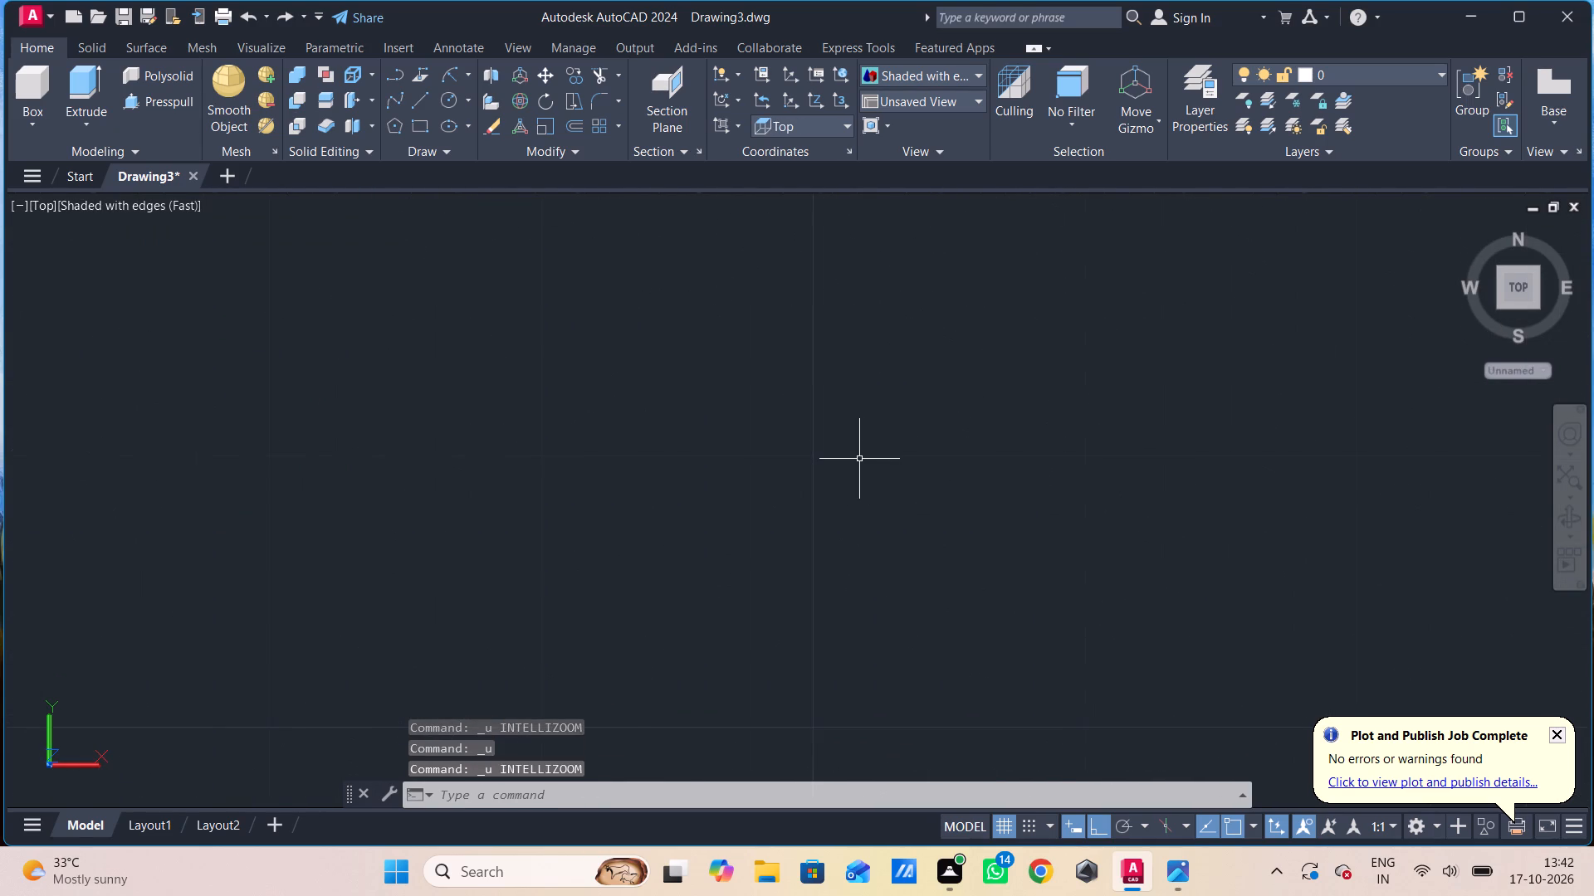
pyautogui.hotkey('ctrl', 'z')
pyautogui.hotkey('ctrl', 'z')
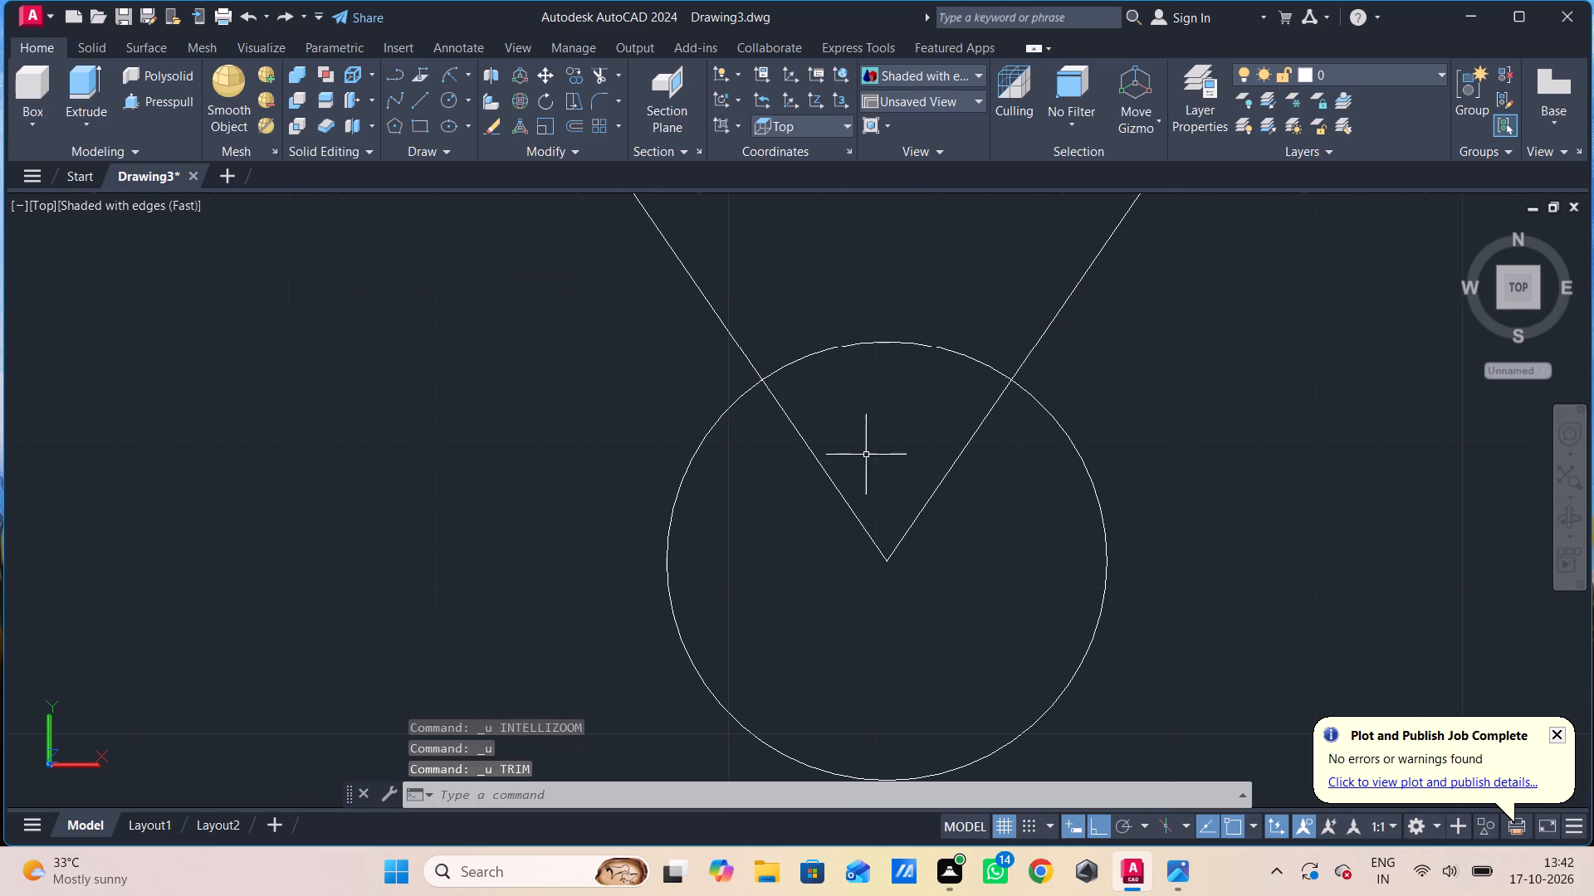
# Stretch the lower end of the off-plane slanted line to the other slanted line's endpoint at the circle's centre.
pyautogui.scroll(4, 901, 429)
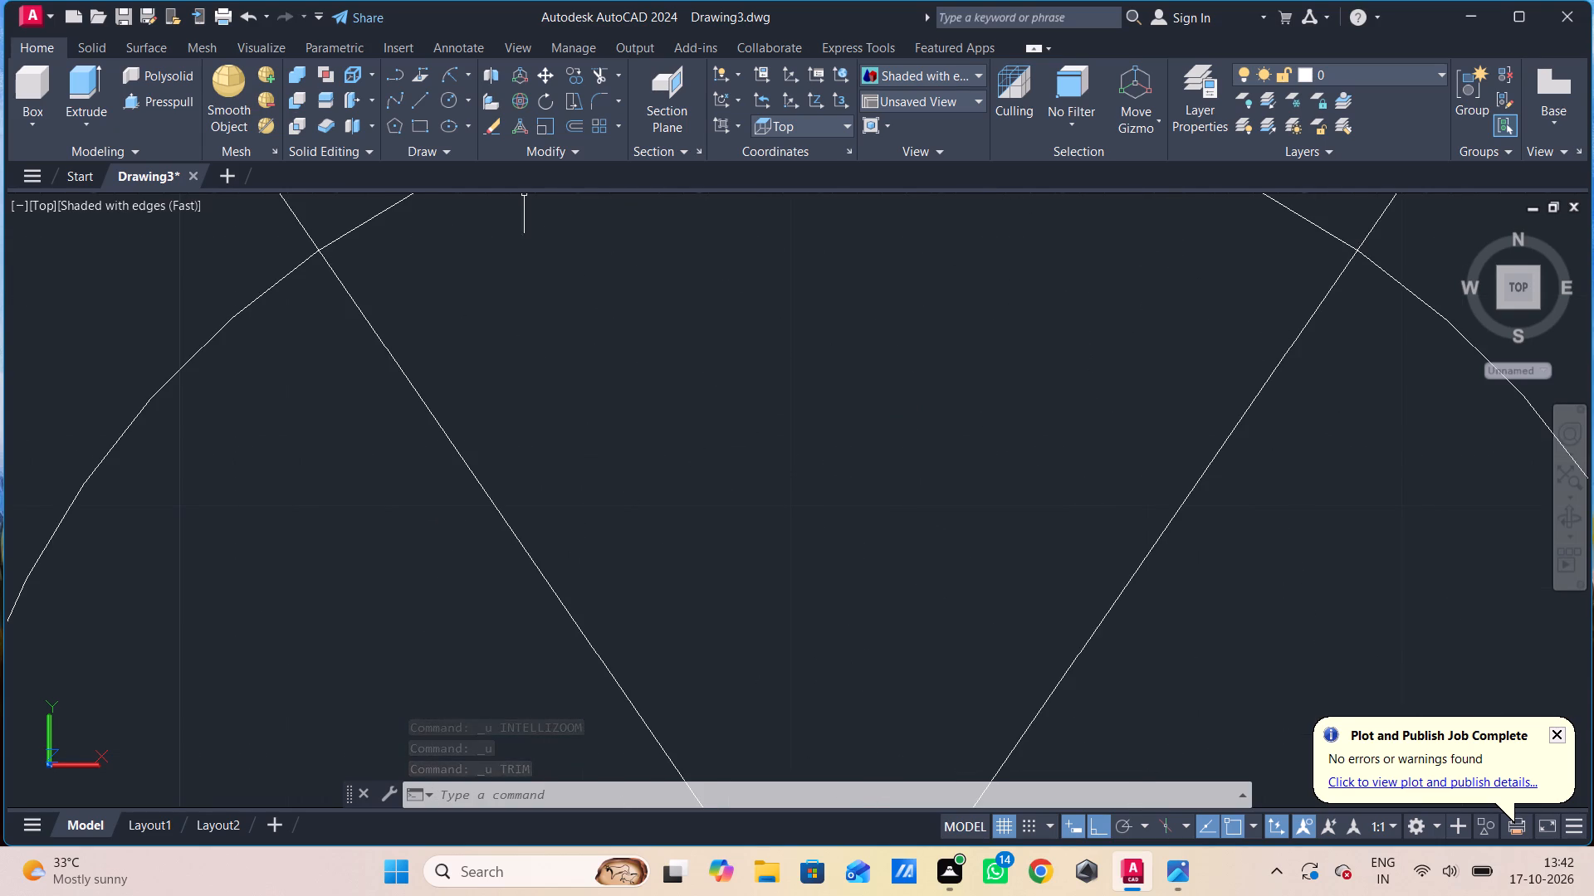
pyautogui.scroll(-5, 664, 276)
pyautogui.moveTo(665, 302); pyautogui.dragTo(663, 303, button='middle')
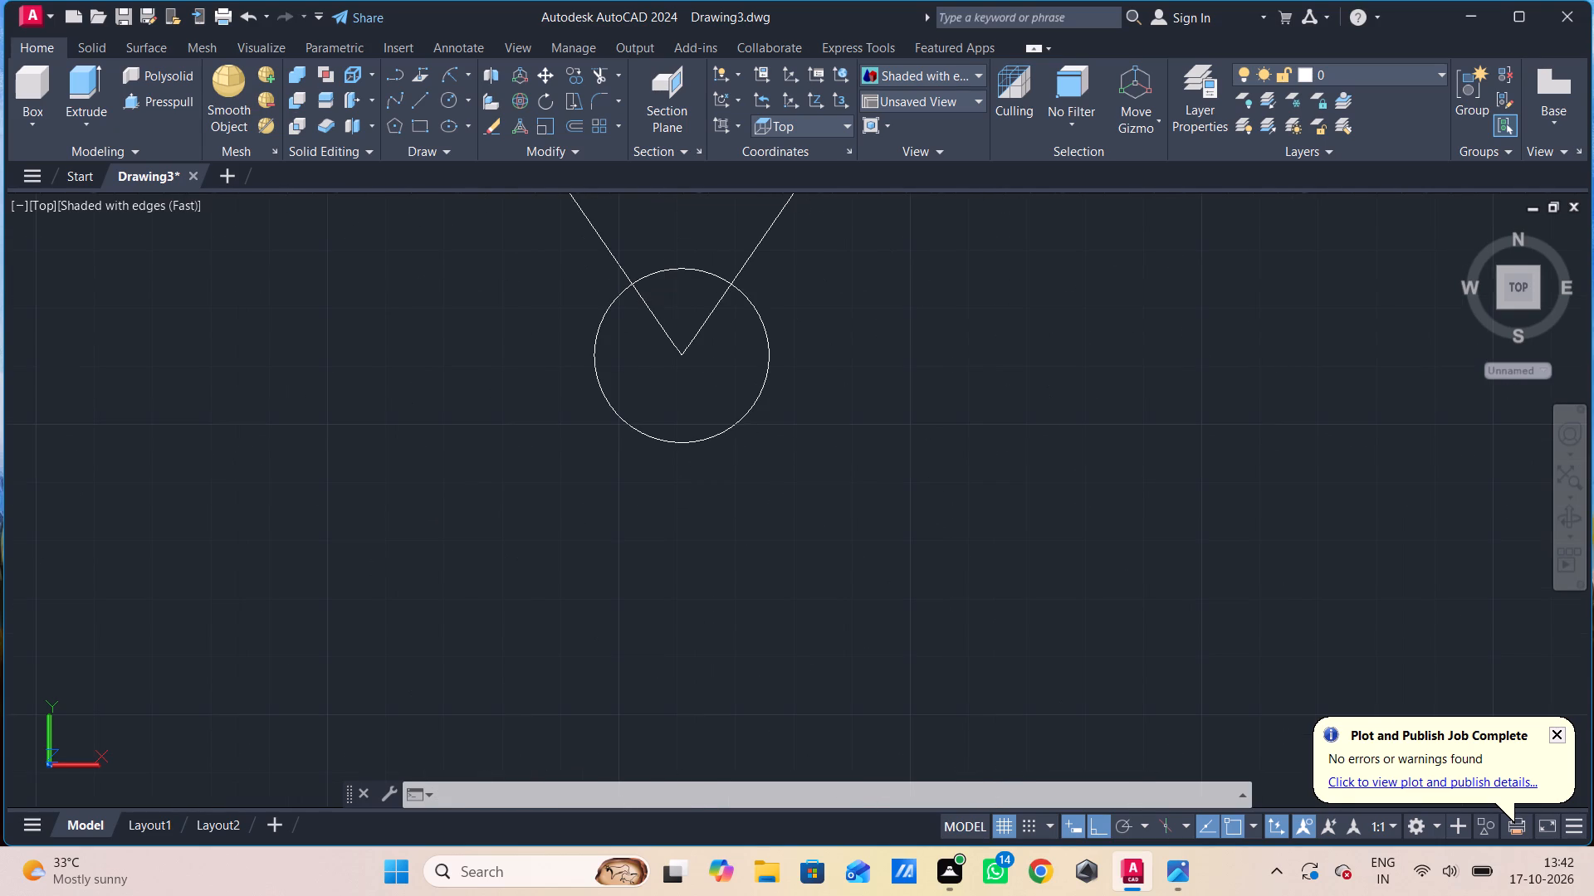
pyautogui.moveTo(663, 303); pyautogui.dragTo(658, 324, button='middle')
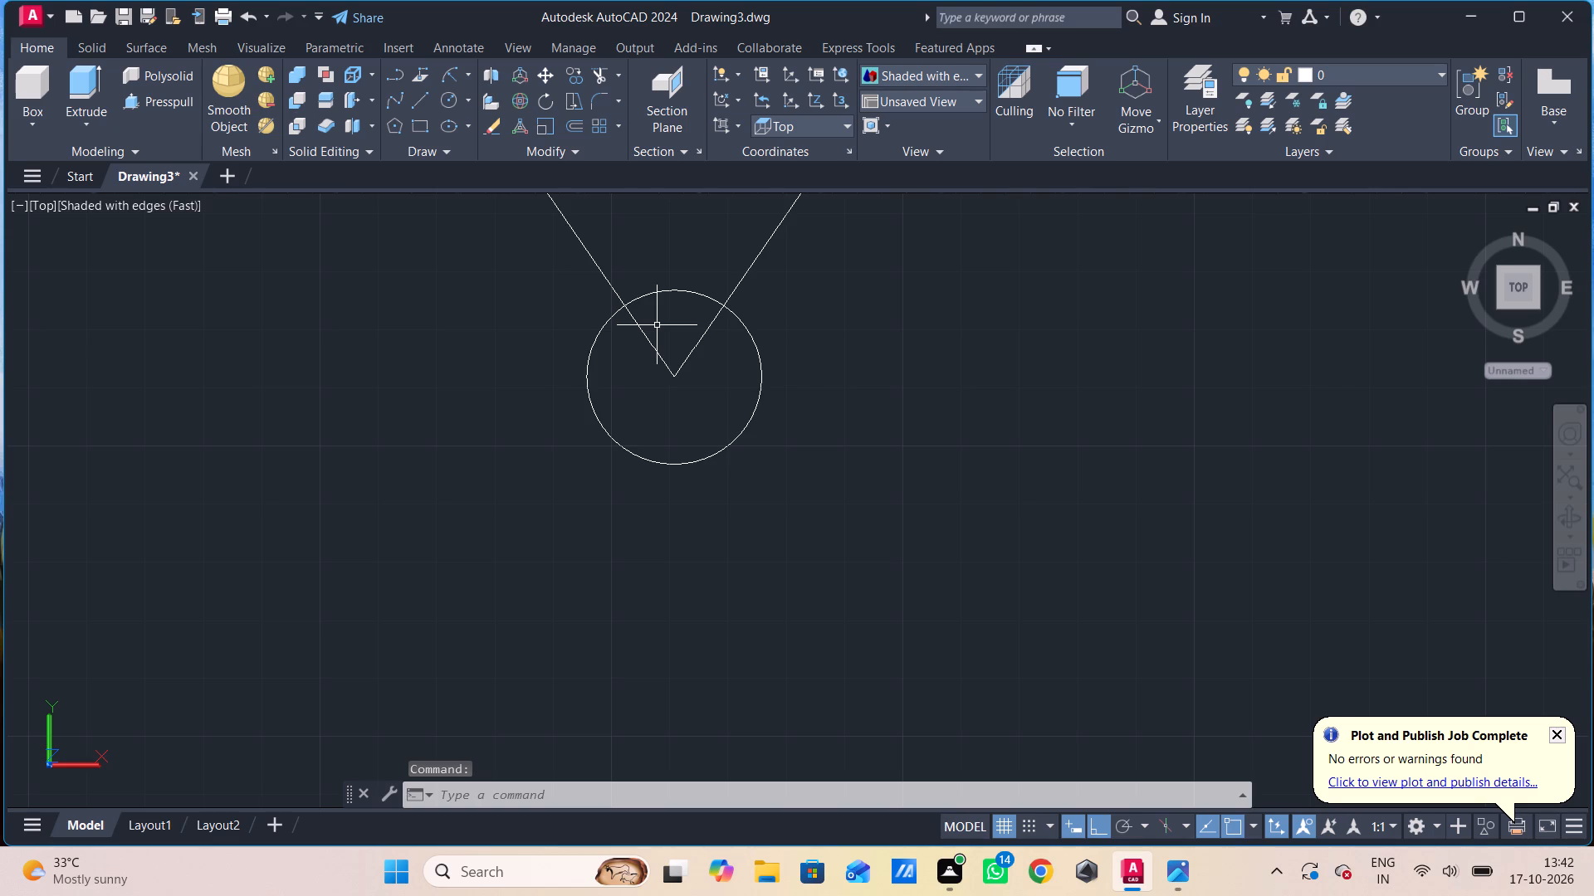
pyautogui.keyDown('shift'); pyautogui.moveTo(810, 422); pyautogui.dragTo(740, 345, button='middle'); pyautogui.keyUp('shift')
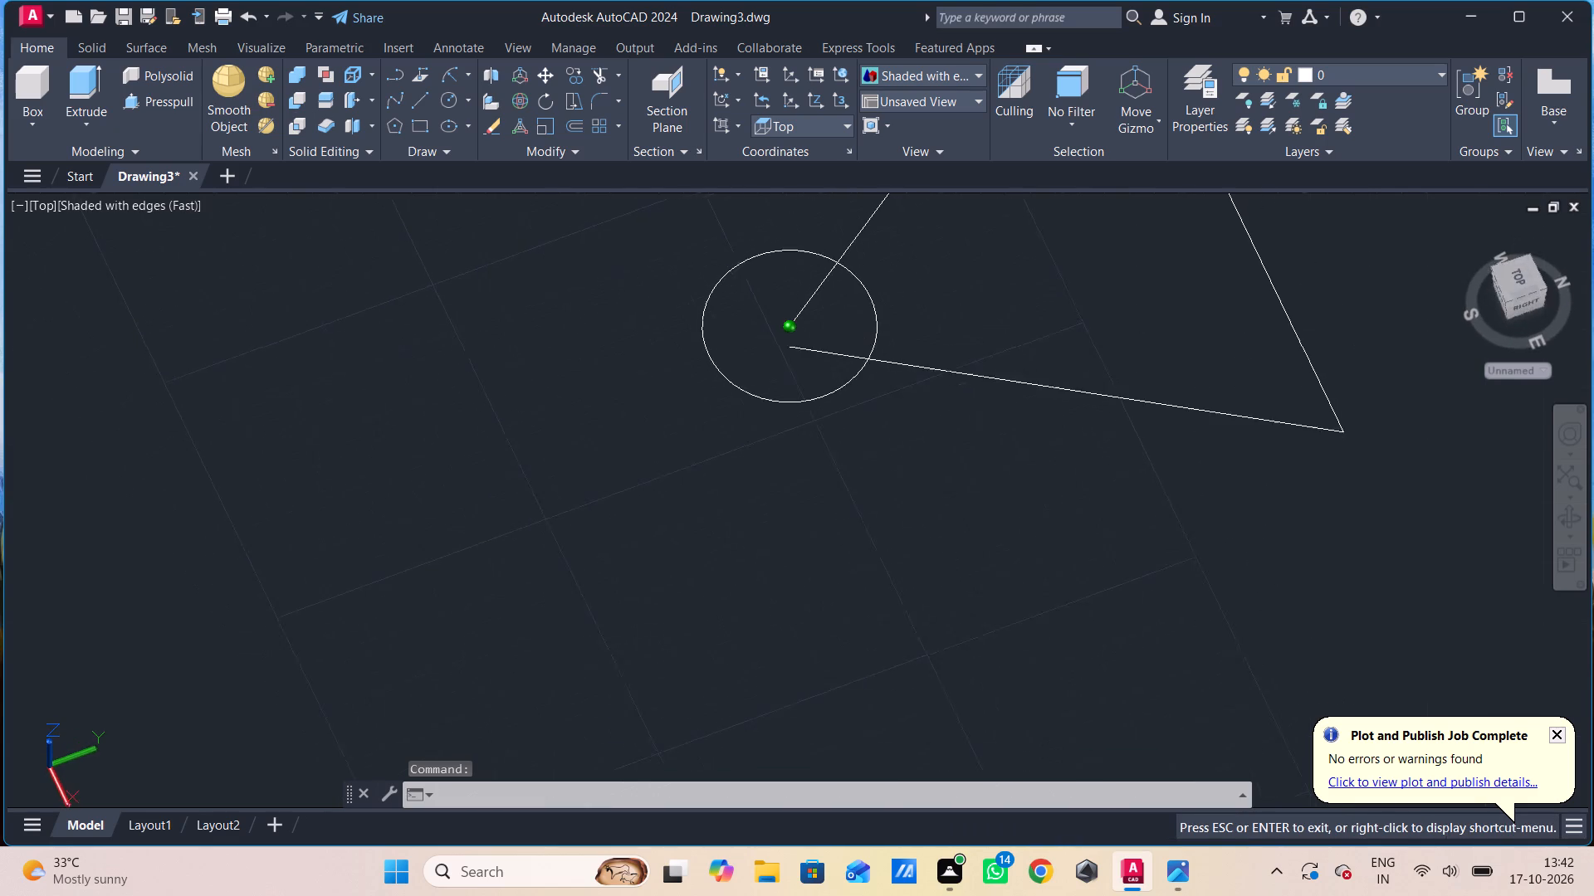
pyautogui.keyDown('shift'); pyautogui.moveTo(740, 345); pyautogui.dragTo(768, 292, button='middle'); pyautogui.keyUp('shift')
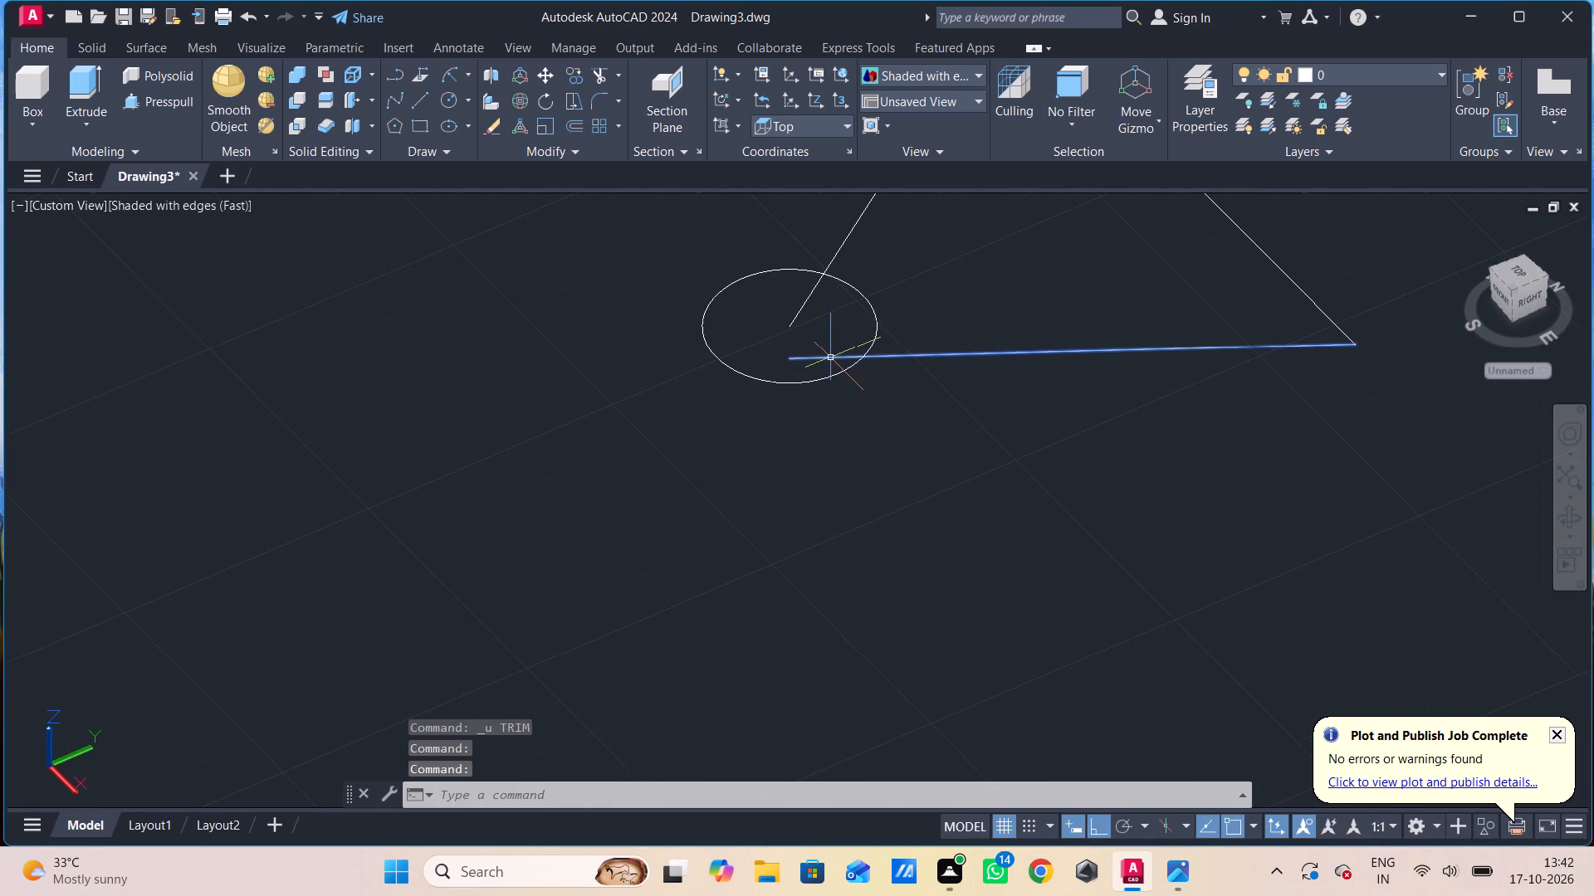
pyautogui.click(830, 358)
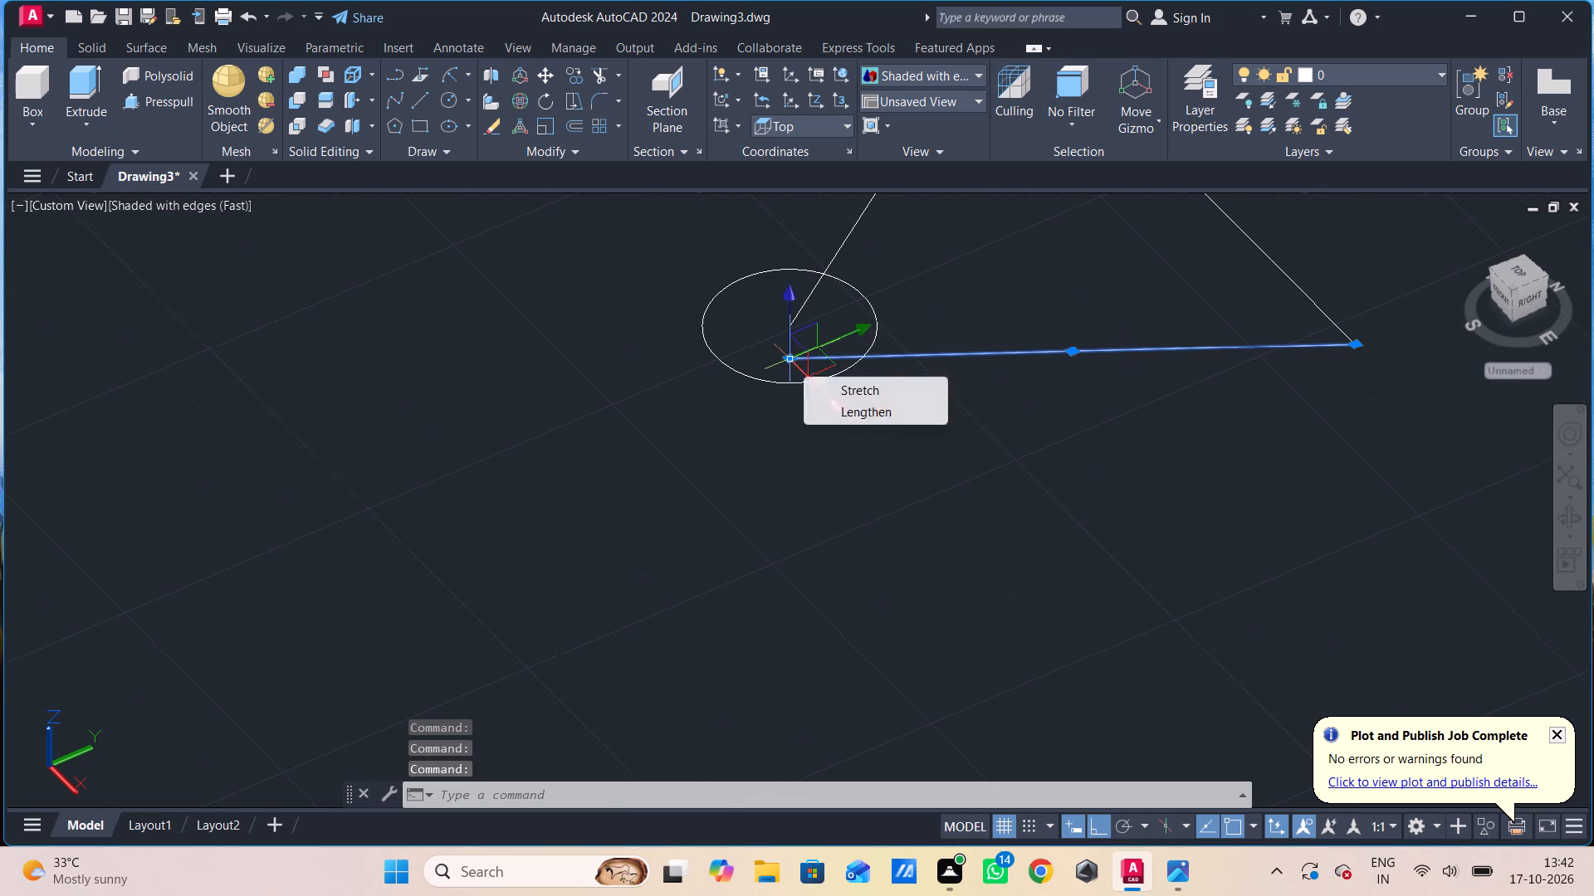
pyautogui.click(790, 358)
pyautogui.click(790, 323)
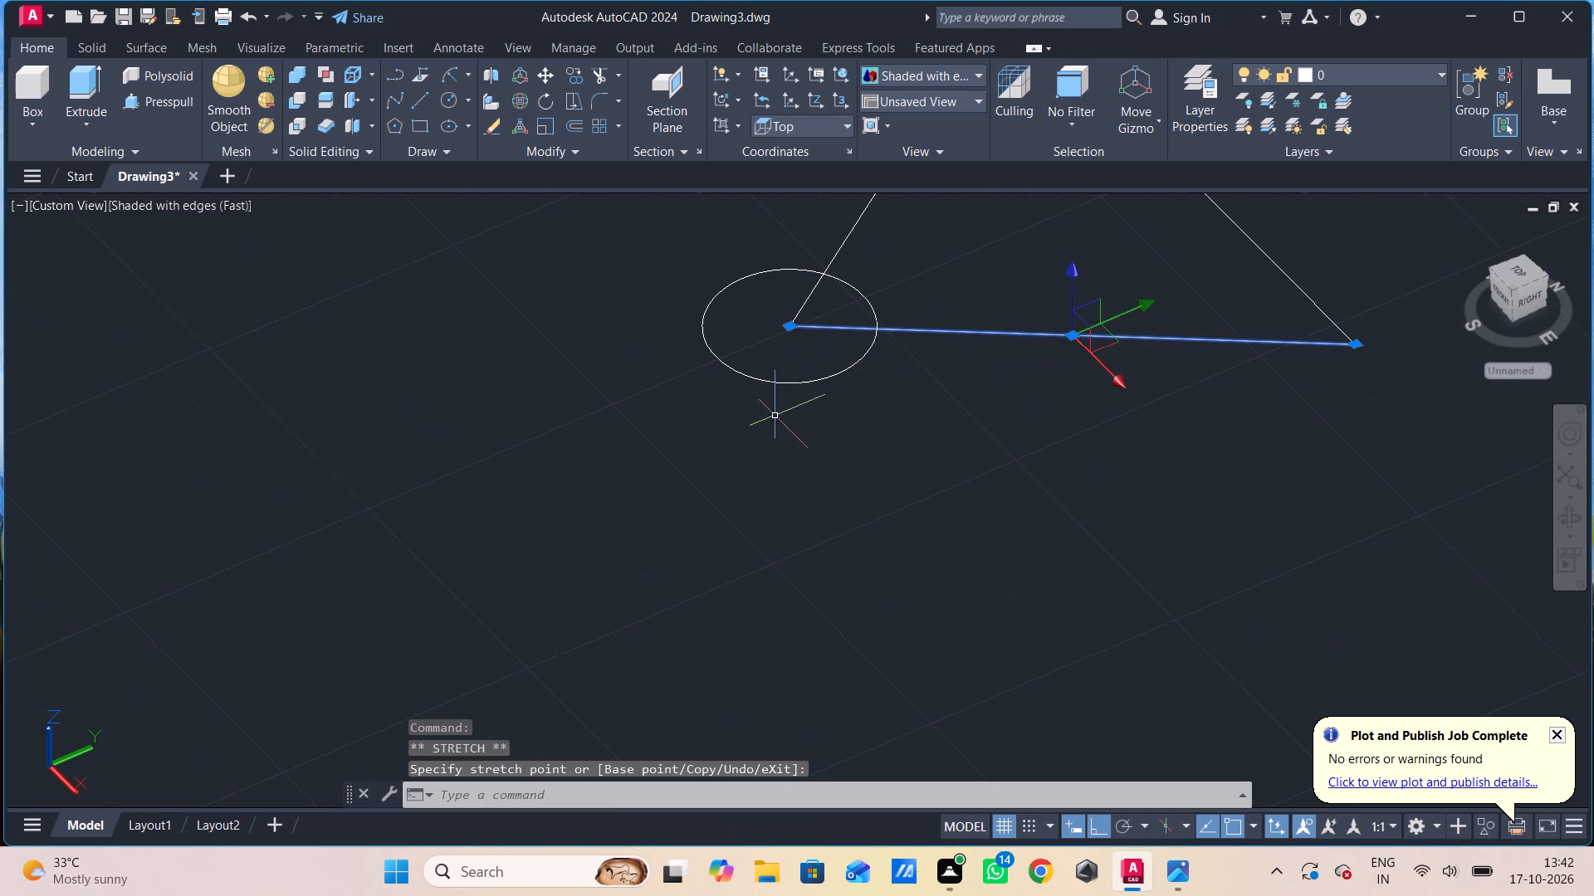
pyautogui.press('Escape')
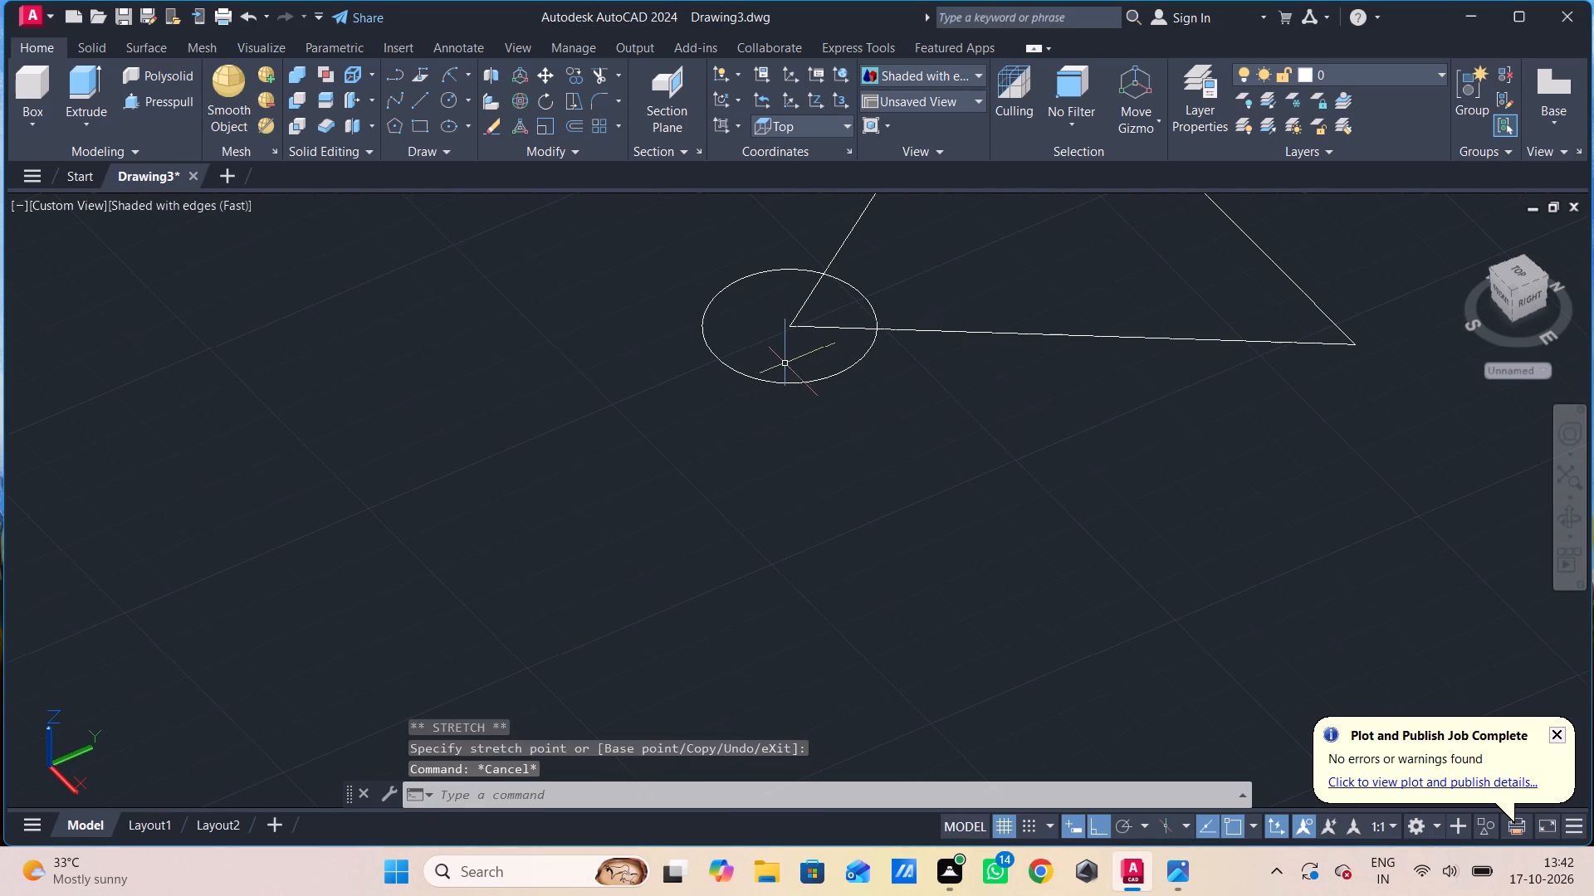
# Trim the circle outside the triangle and both slanted line ends inside it, keeping only the bridging arc.
pyautogui.press('t')
pyautogui.write('r')
pyautogui.press('space')
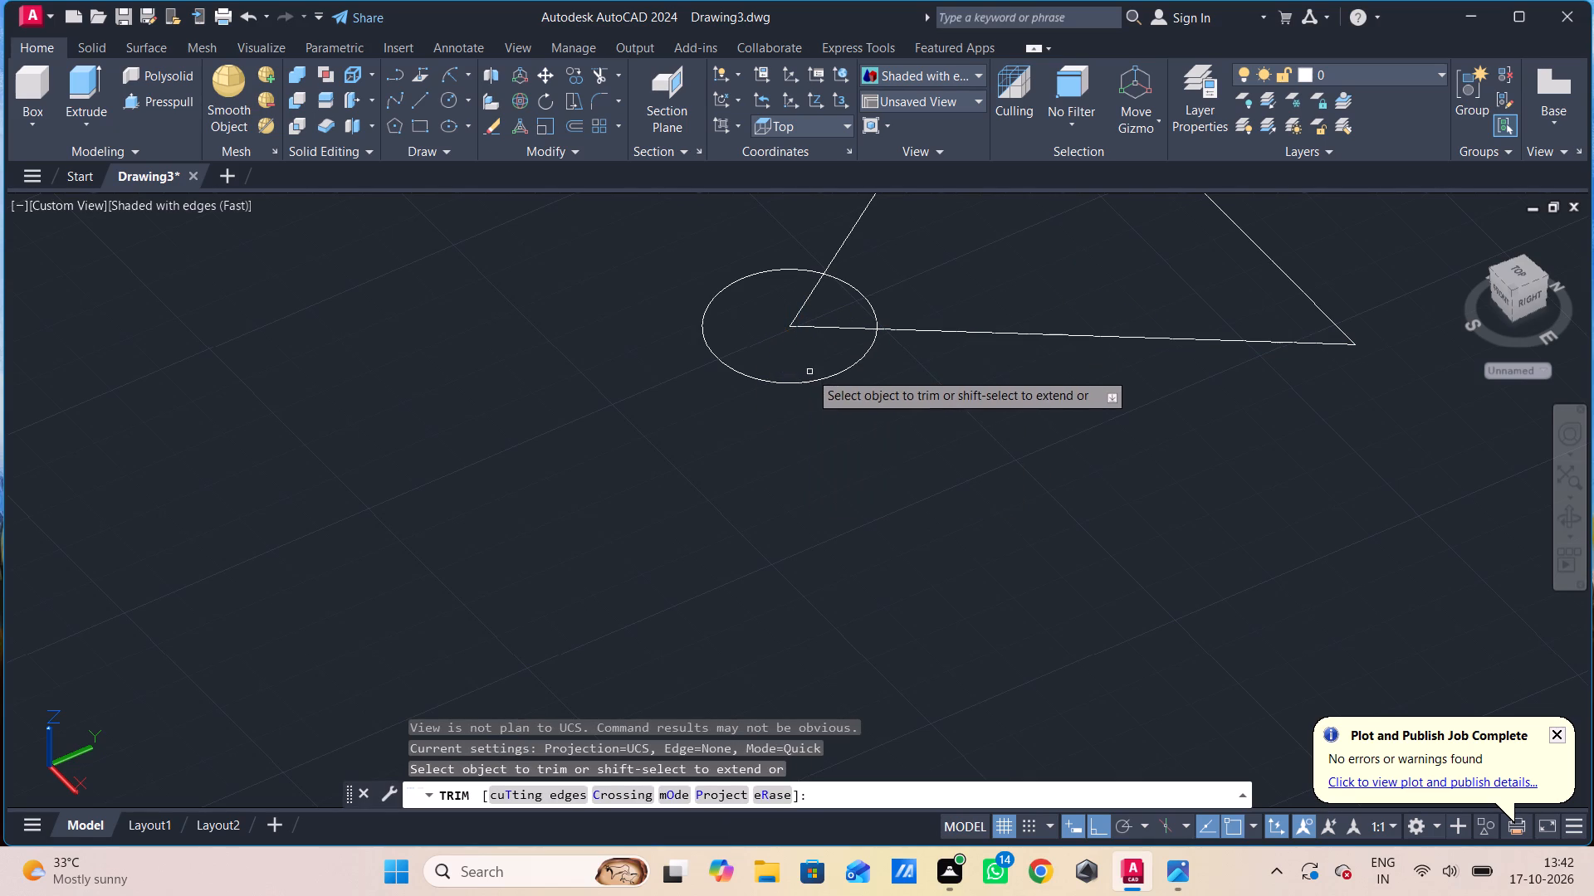
pyautogui.click(809, 378)
pyautogui.click(813, 327)
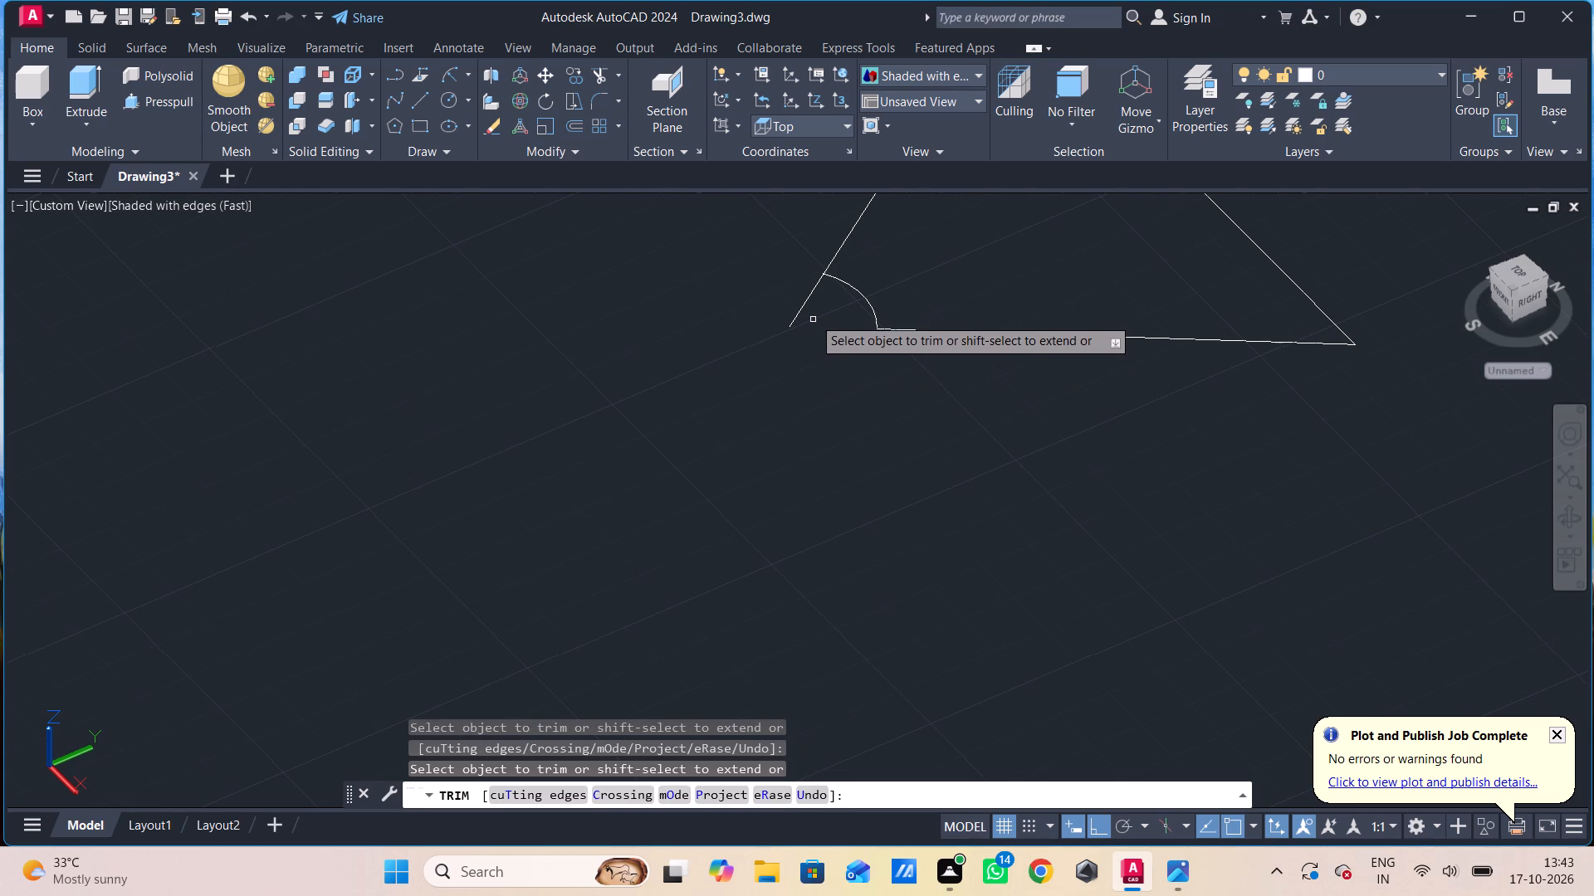
pyautogui.click(812, 299)
pyautogui.press('Escape')
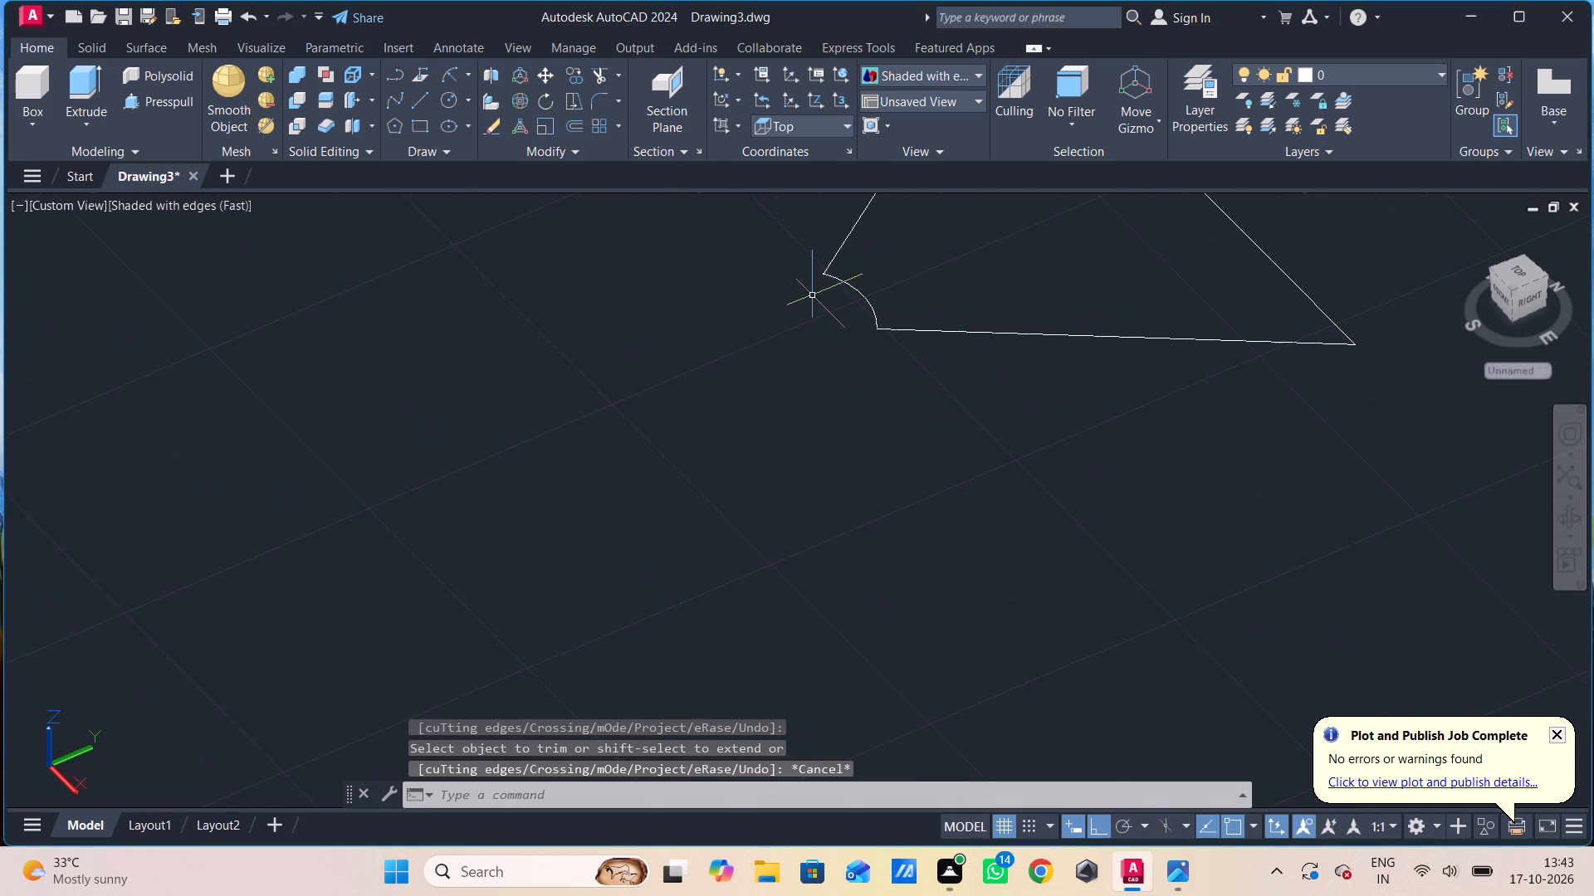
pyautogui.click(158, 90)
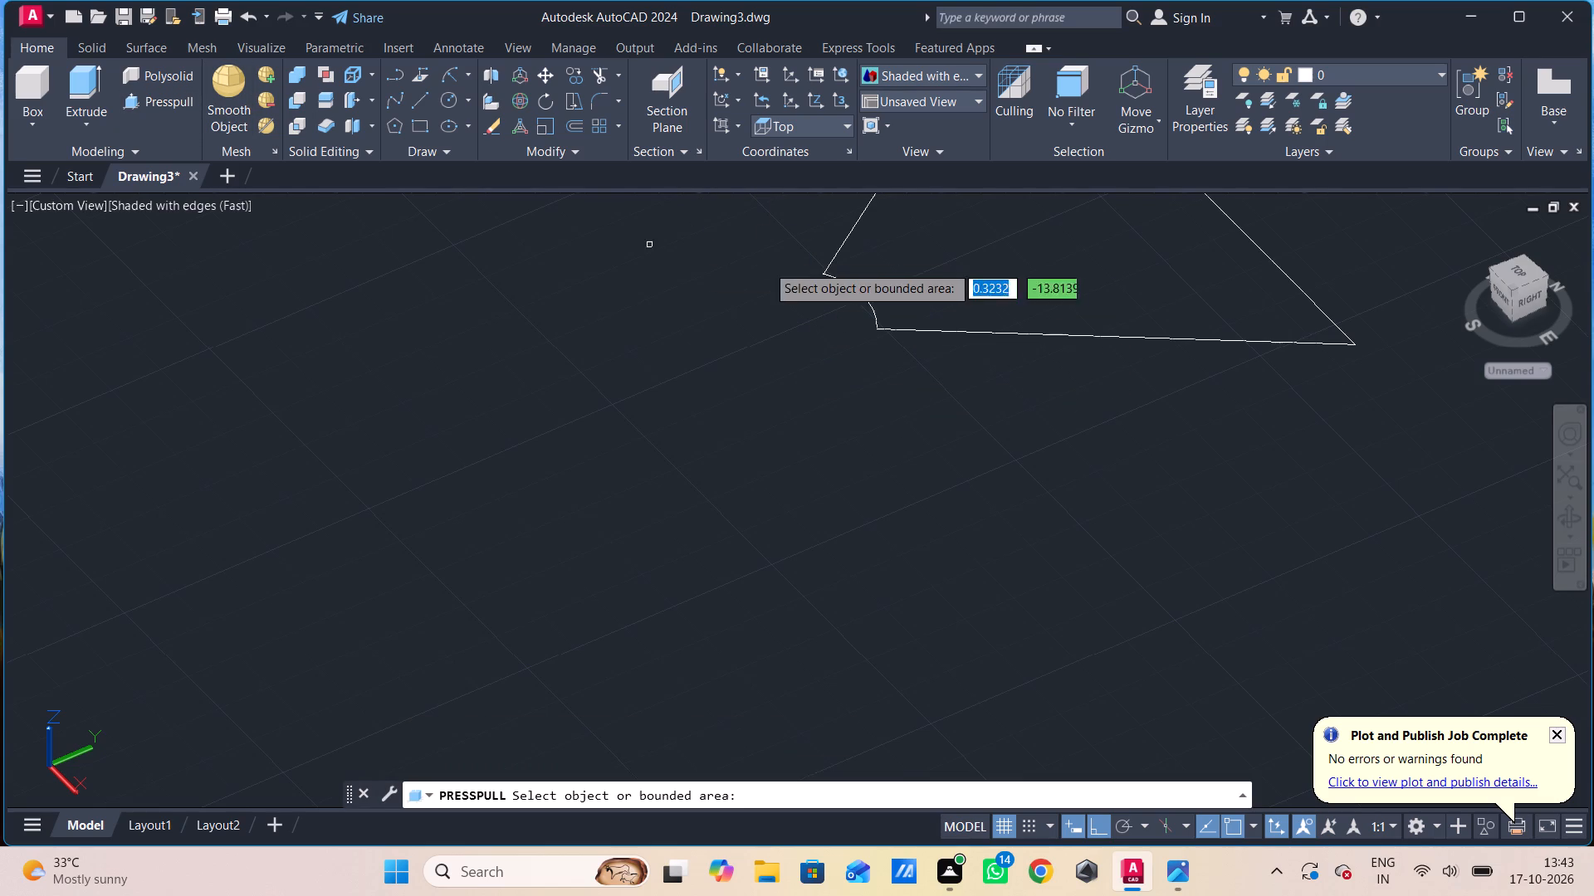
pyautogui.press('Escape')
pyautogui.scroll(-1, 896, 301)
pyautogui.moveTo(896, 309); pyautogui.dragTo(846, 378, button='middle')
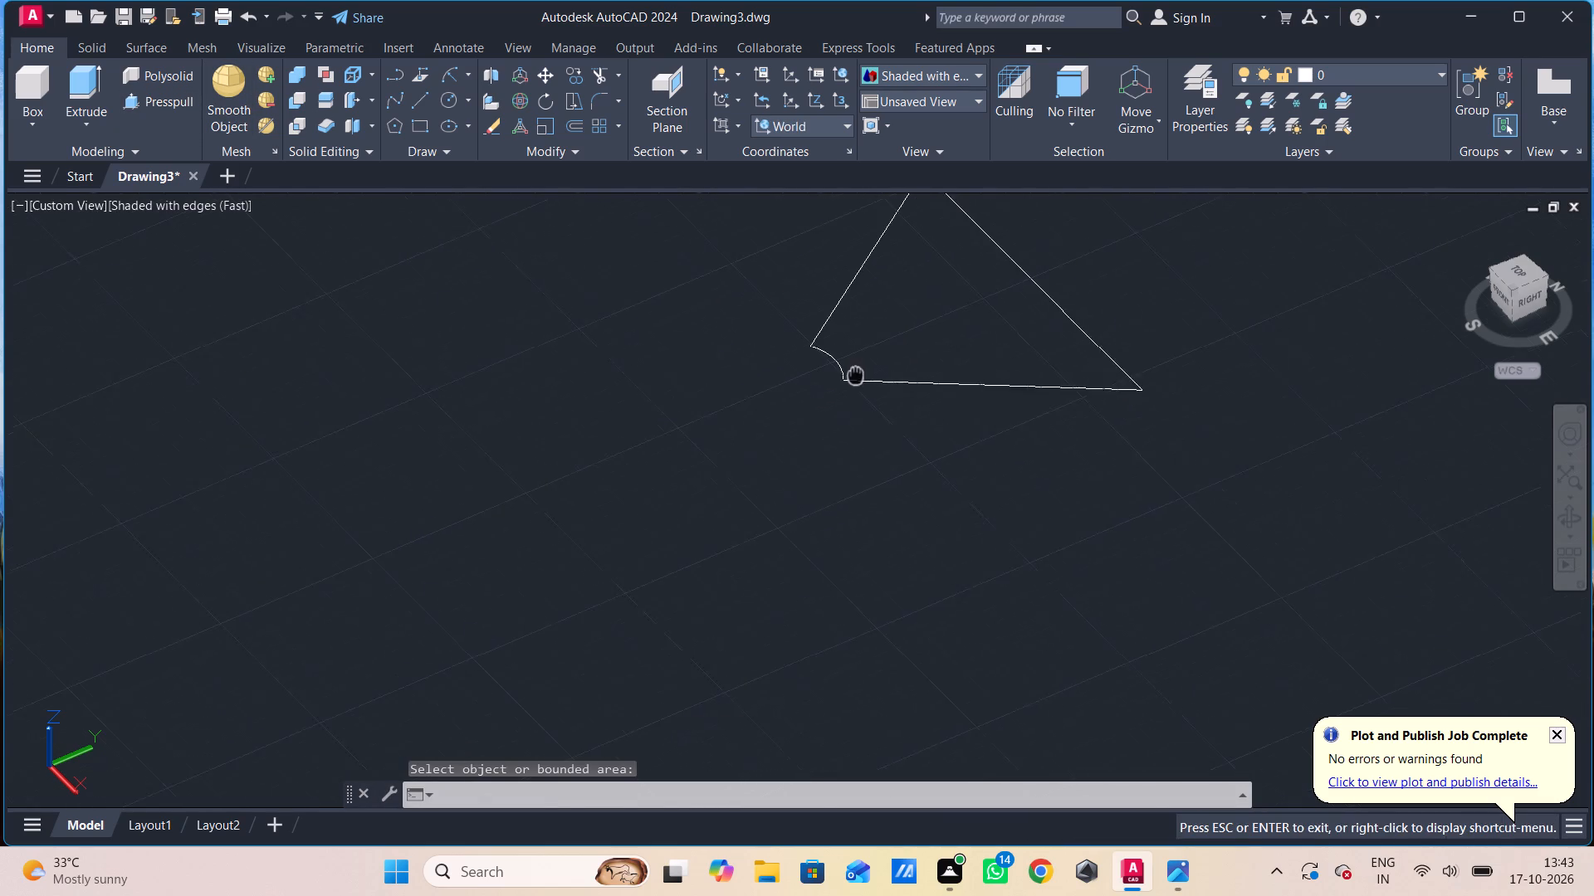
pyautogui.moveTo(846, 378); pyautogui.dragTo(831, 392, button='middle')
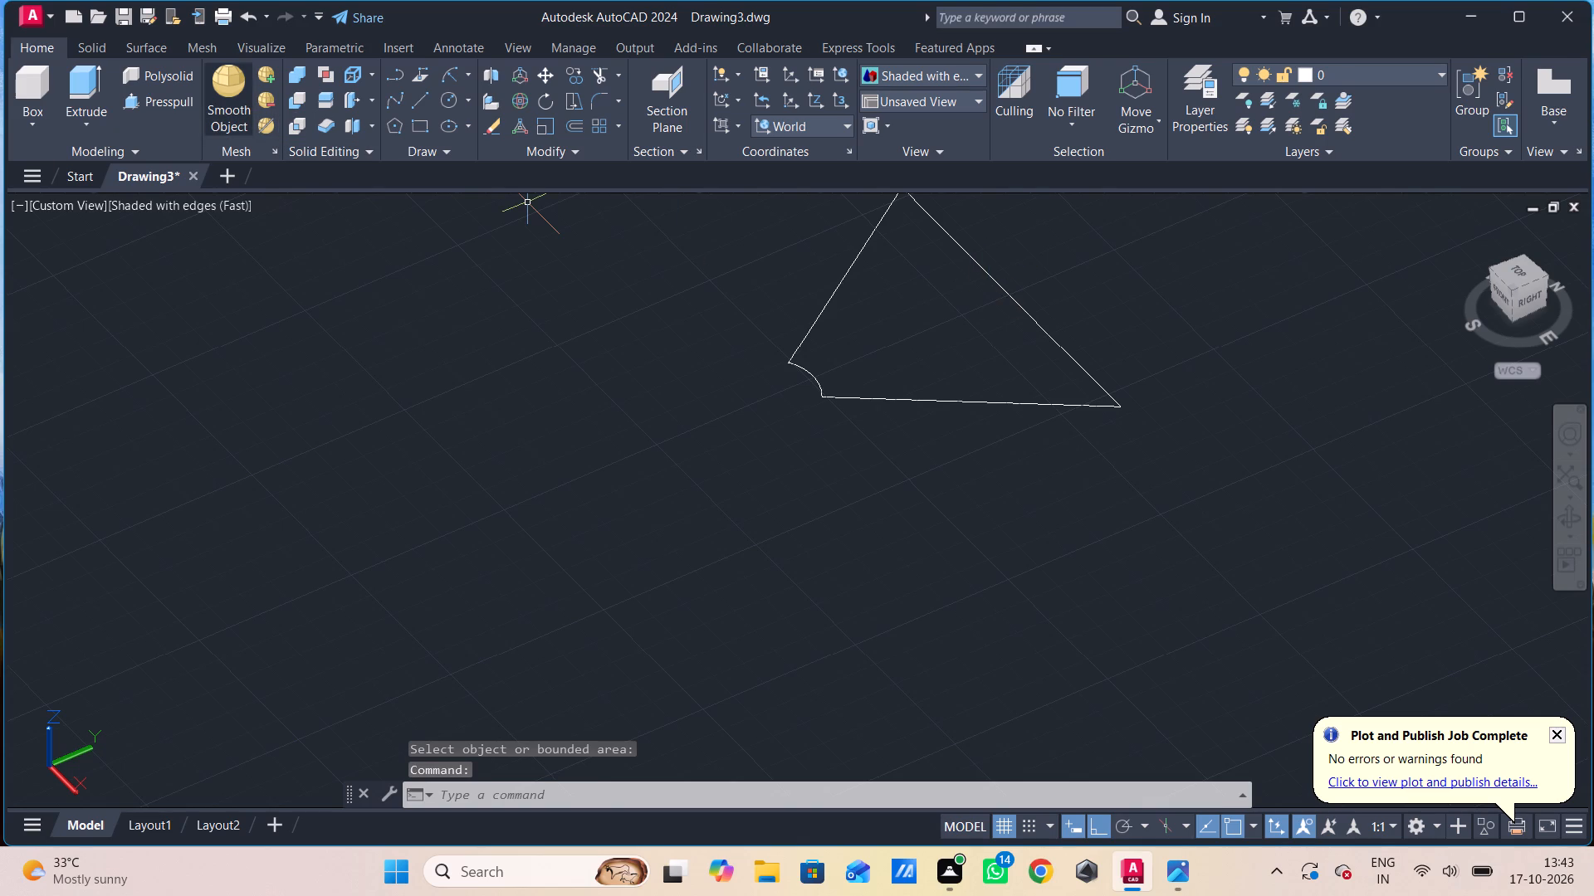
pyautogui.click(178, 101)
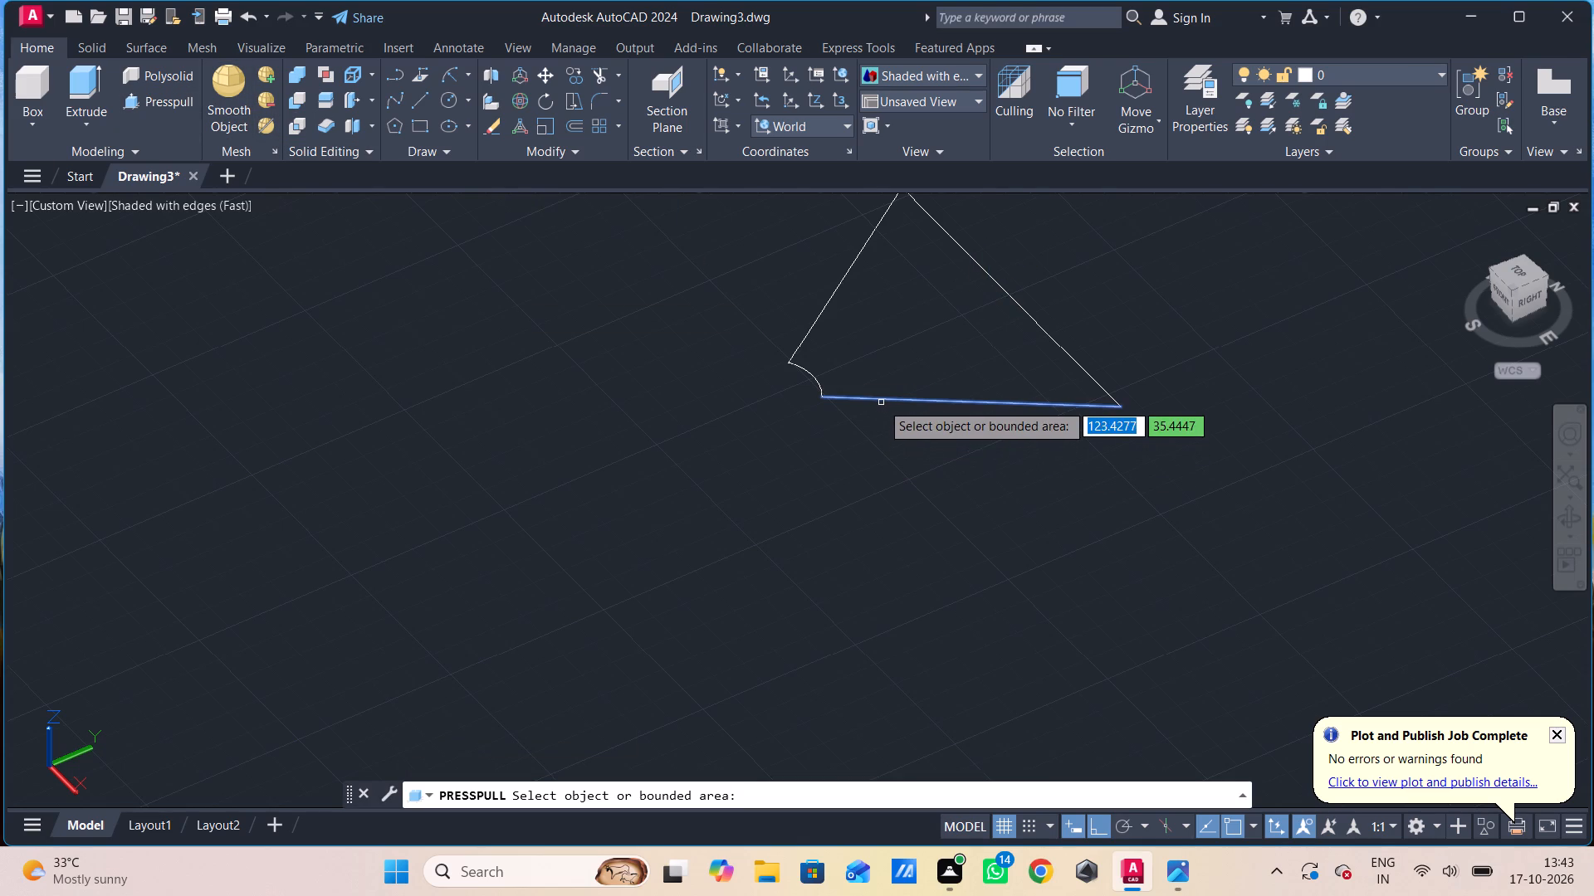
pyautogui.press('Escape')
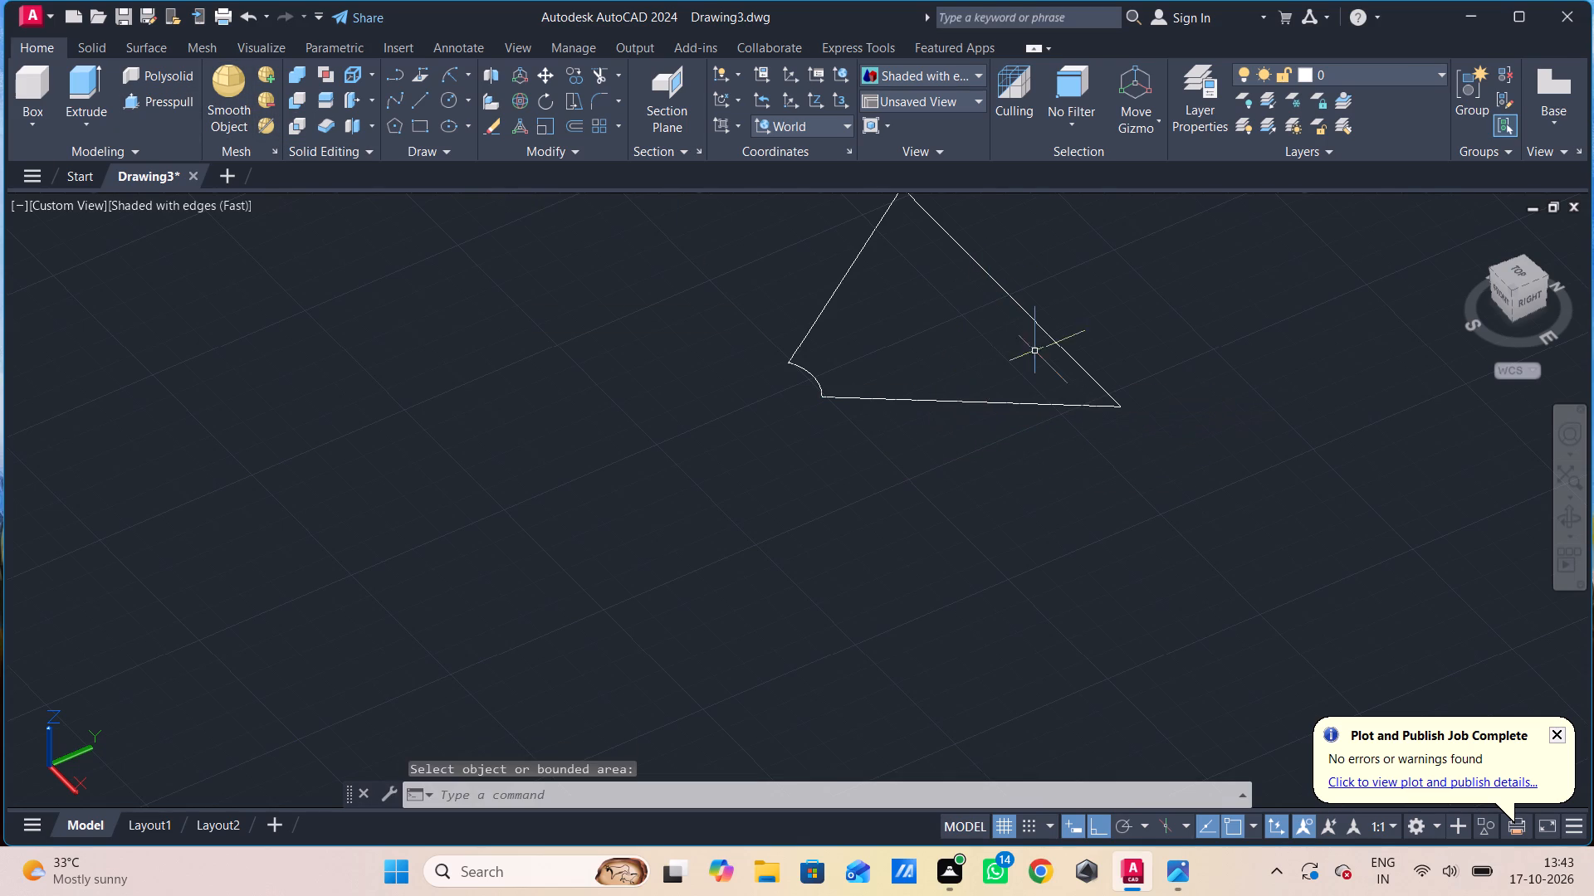
# Join the three triangle lines and the bridging arc into one profile.
pyautogui.click(1099, 298)
pyautogui.click(702, 409)
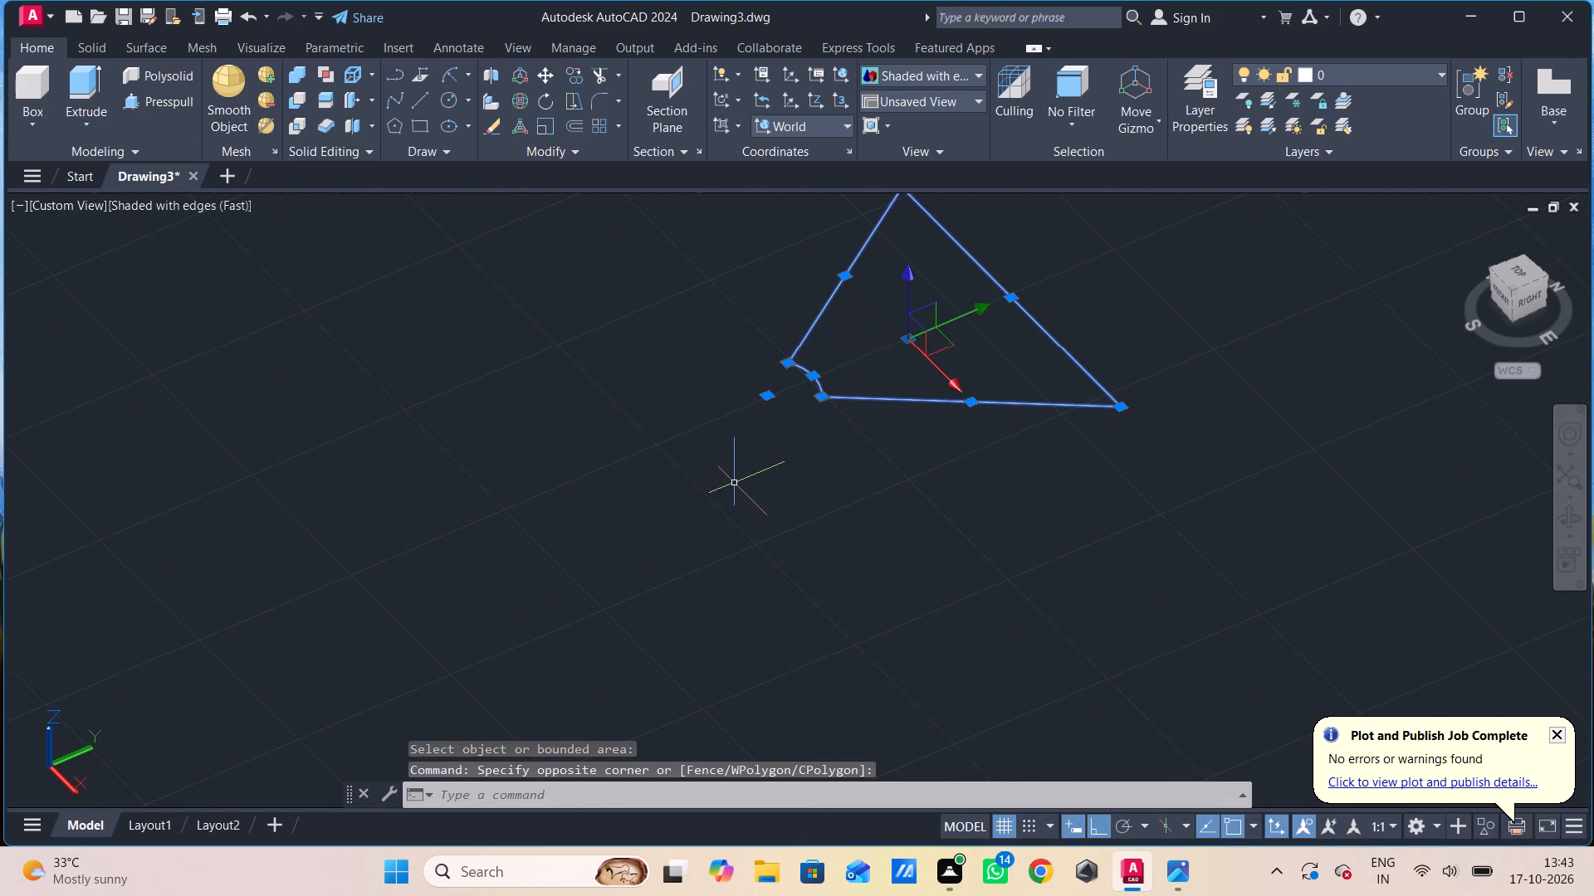
pyautogui.write('j')
pyautogui.press('space')
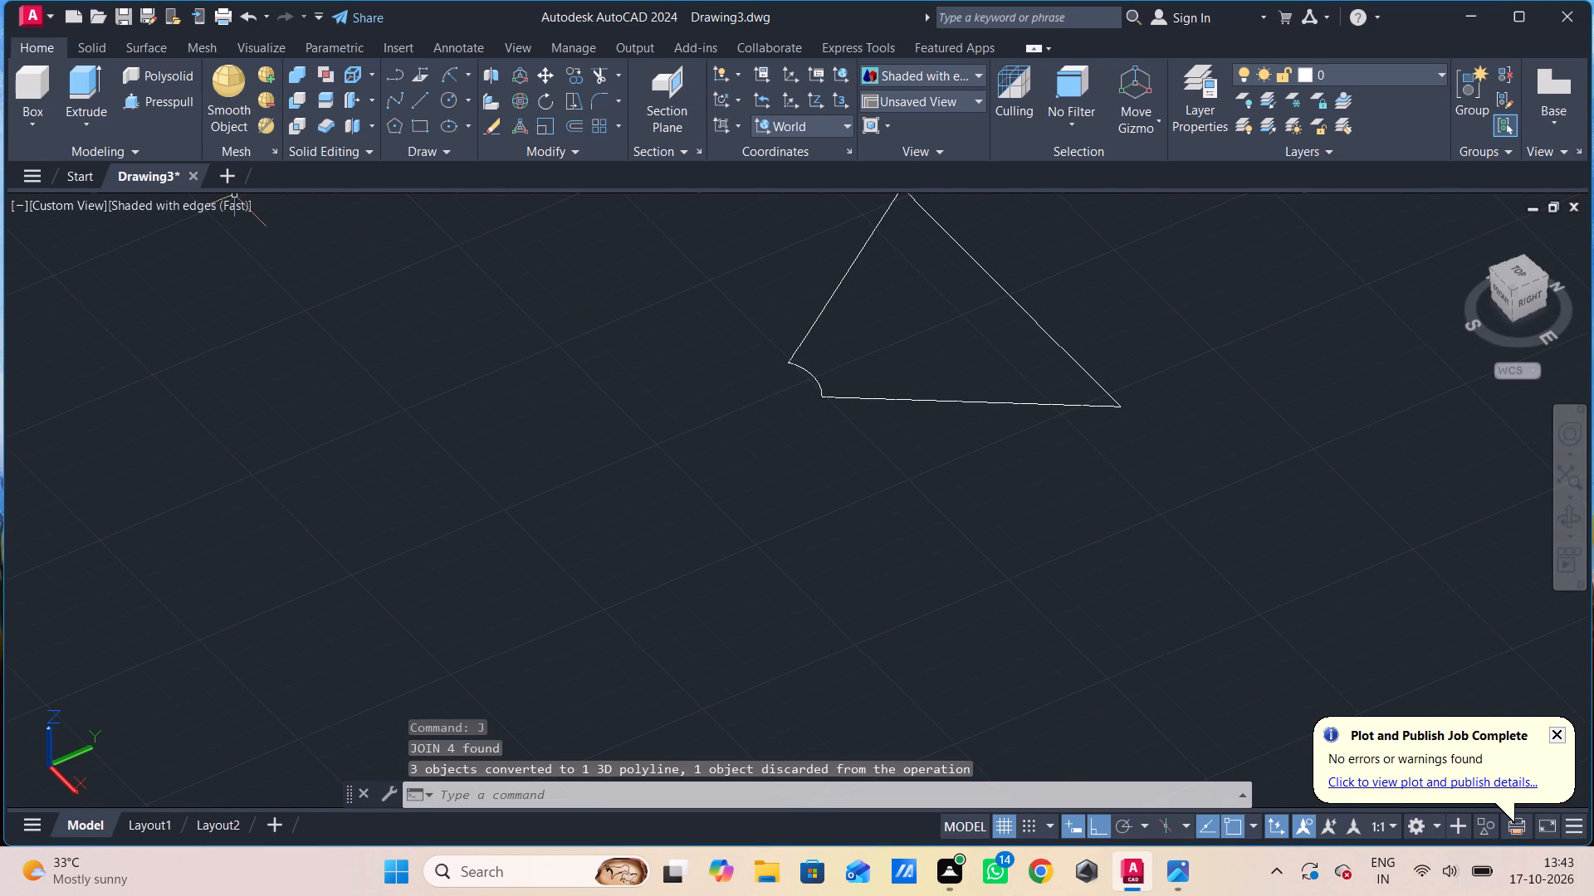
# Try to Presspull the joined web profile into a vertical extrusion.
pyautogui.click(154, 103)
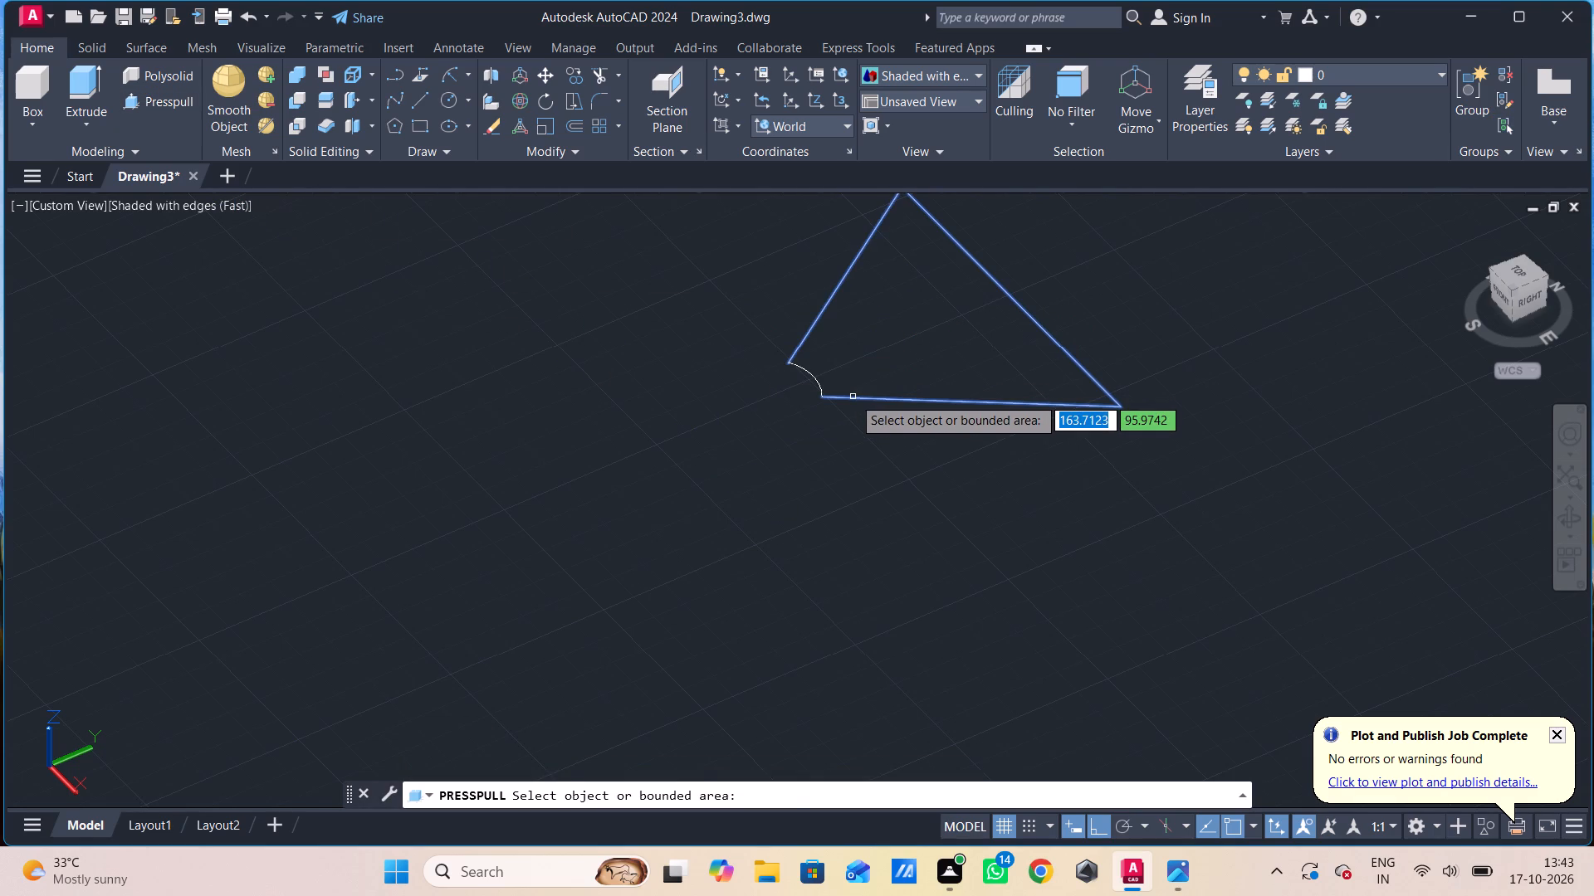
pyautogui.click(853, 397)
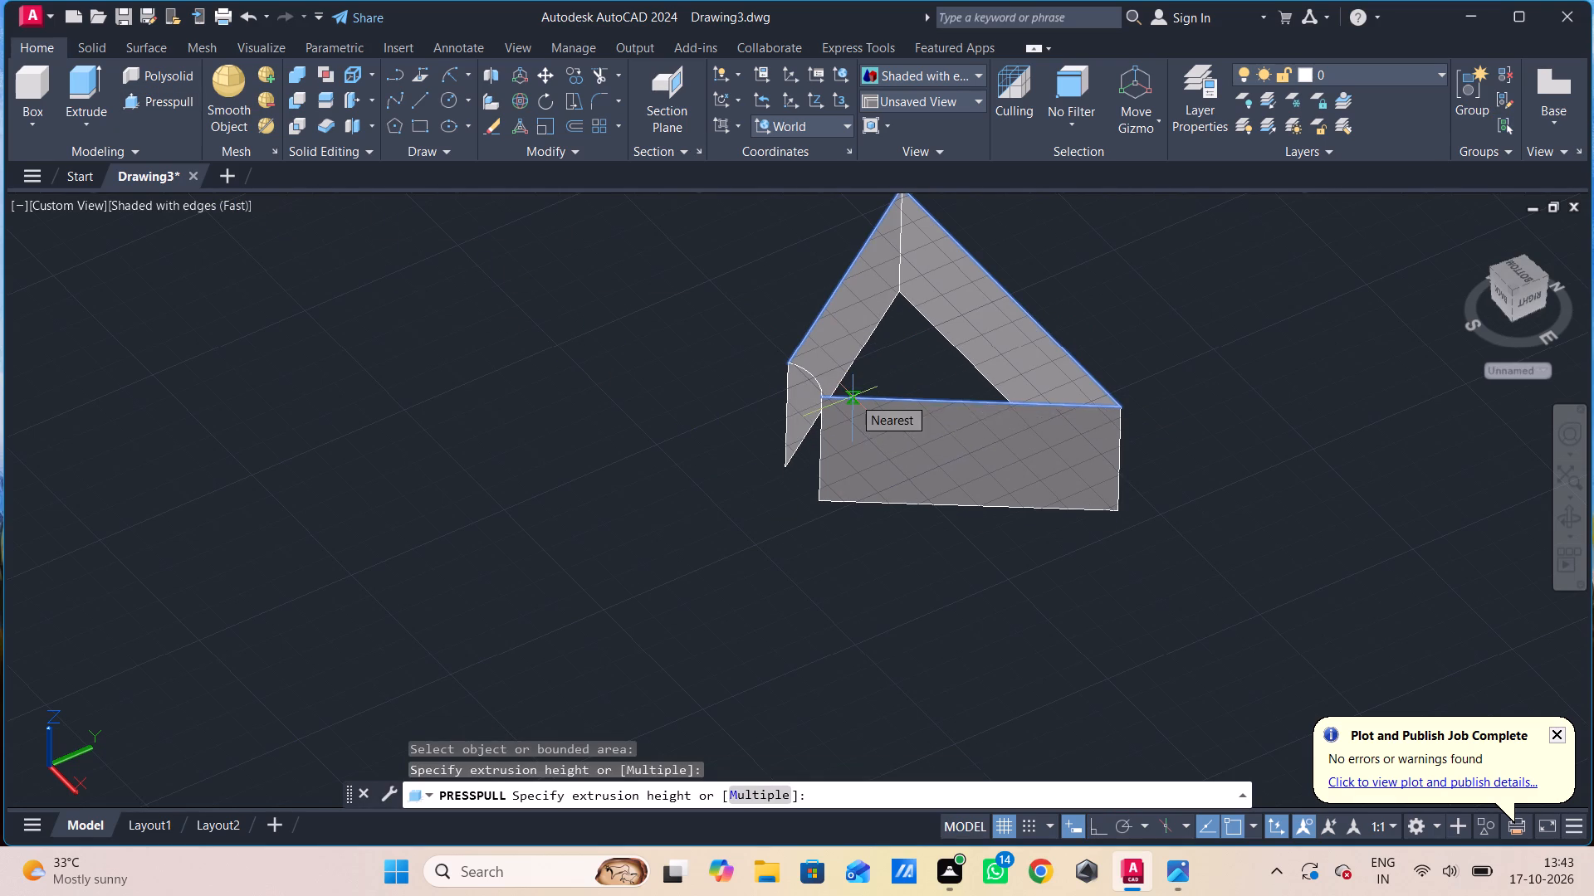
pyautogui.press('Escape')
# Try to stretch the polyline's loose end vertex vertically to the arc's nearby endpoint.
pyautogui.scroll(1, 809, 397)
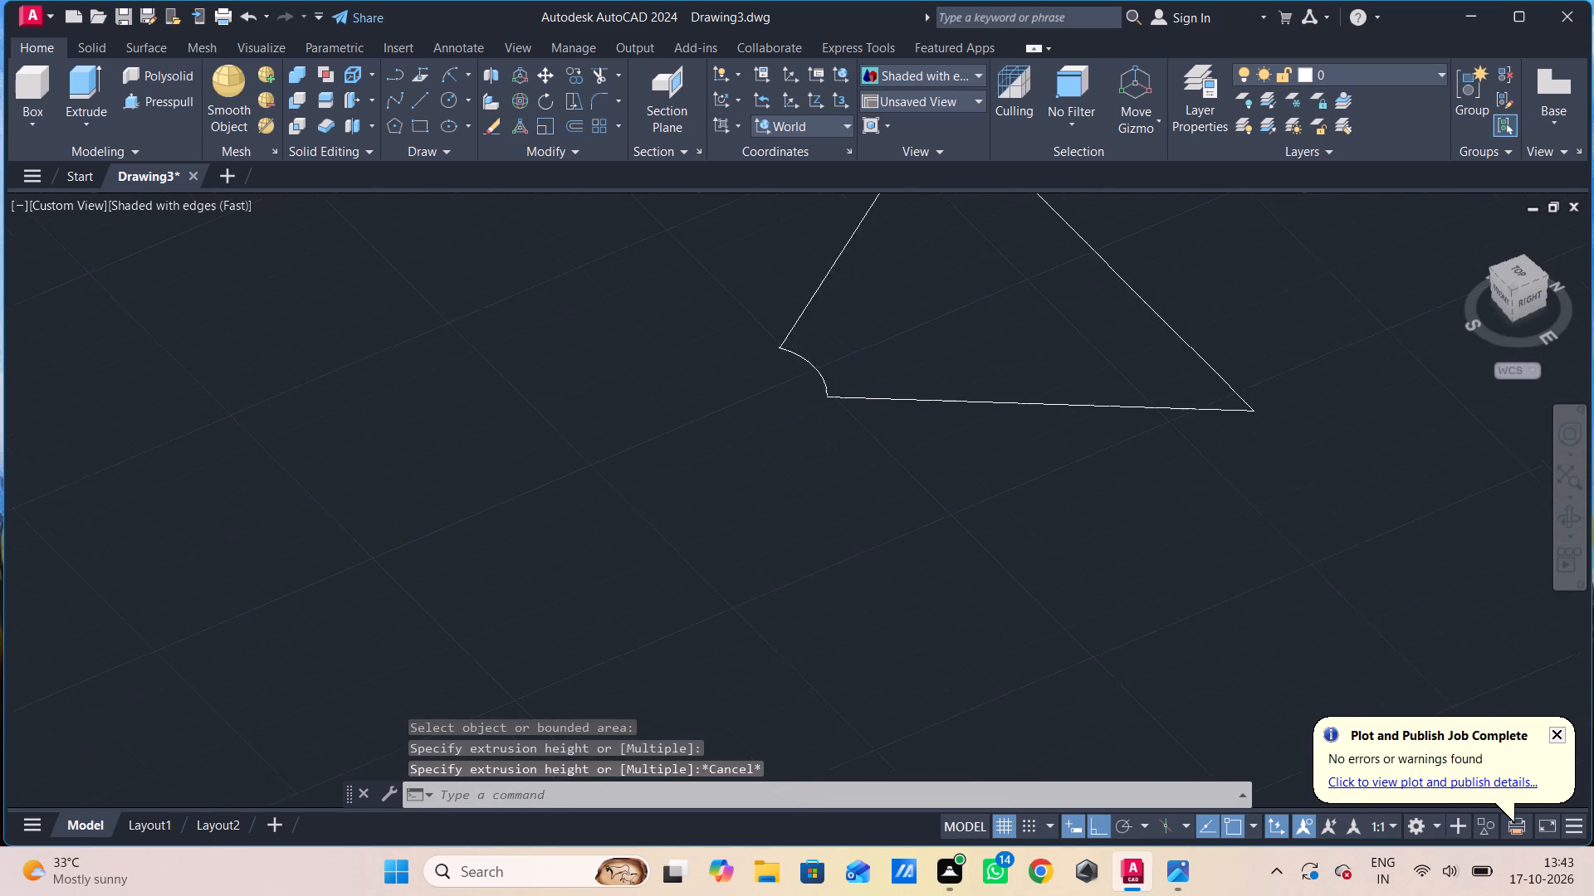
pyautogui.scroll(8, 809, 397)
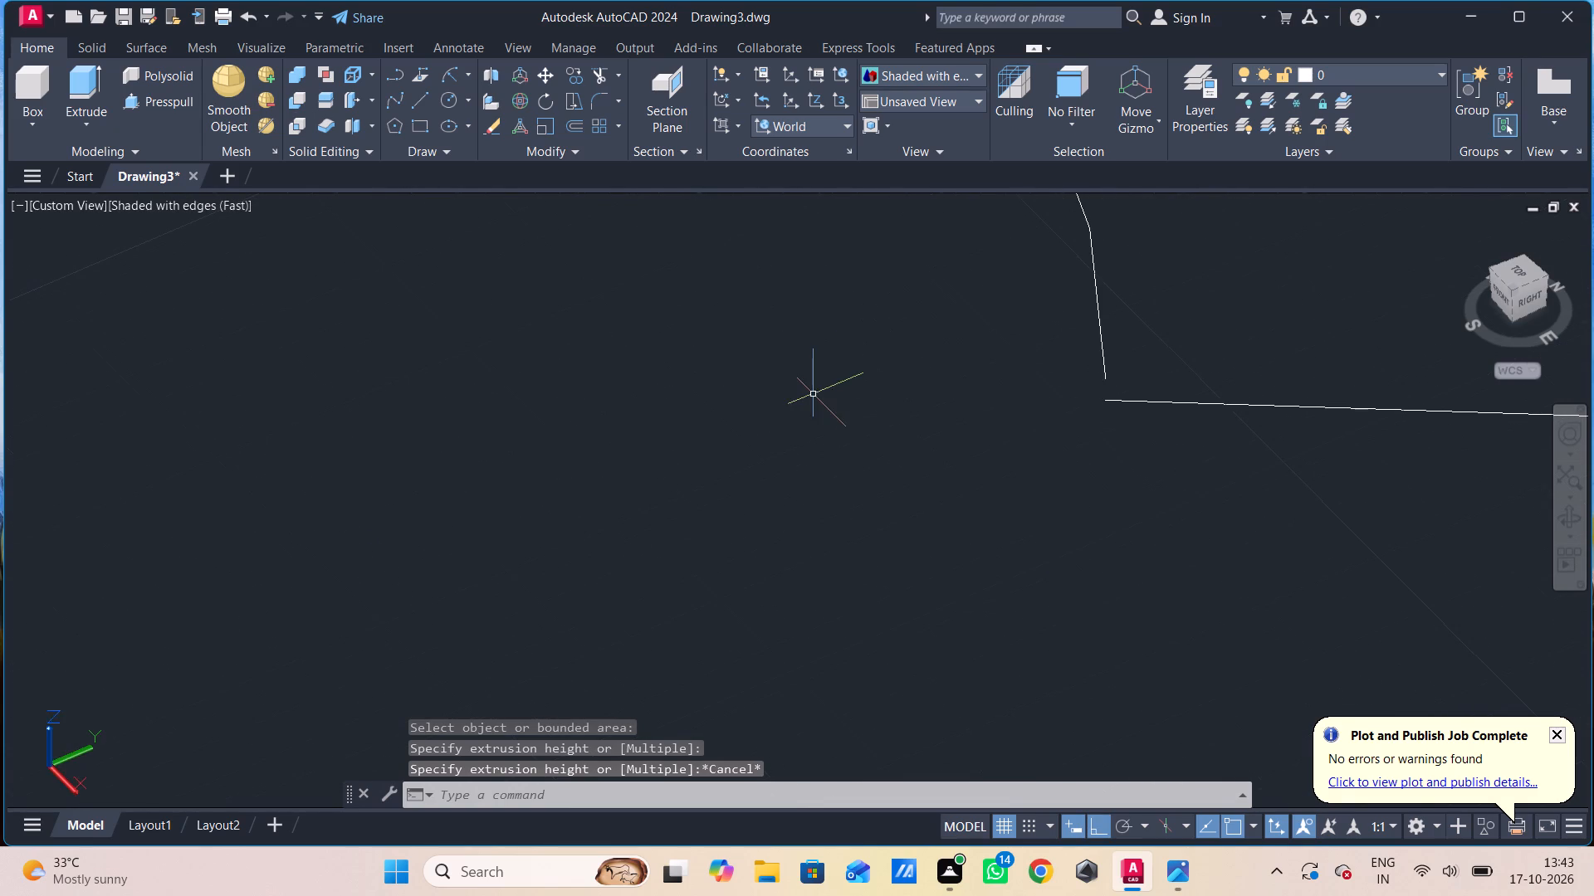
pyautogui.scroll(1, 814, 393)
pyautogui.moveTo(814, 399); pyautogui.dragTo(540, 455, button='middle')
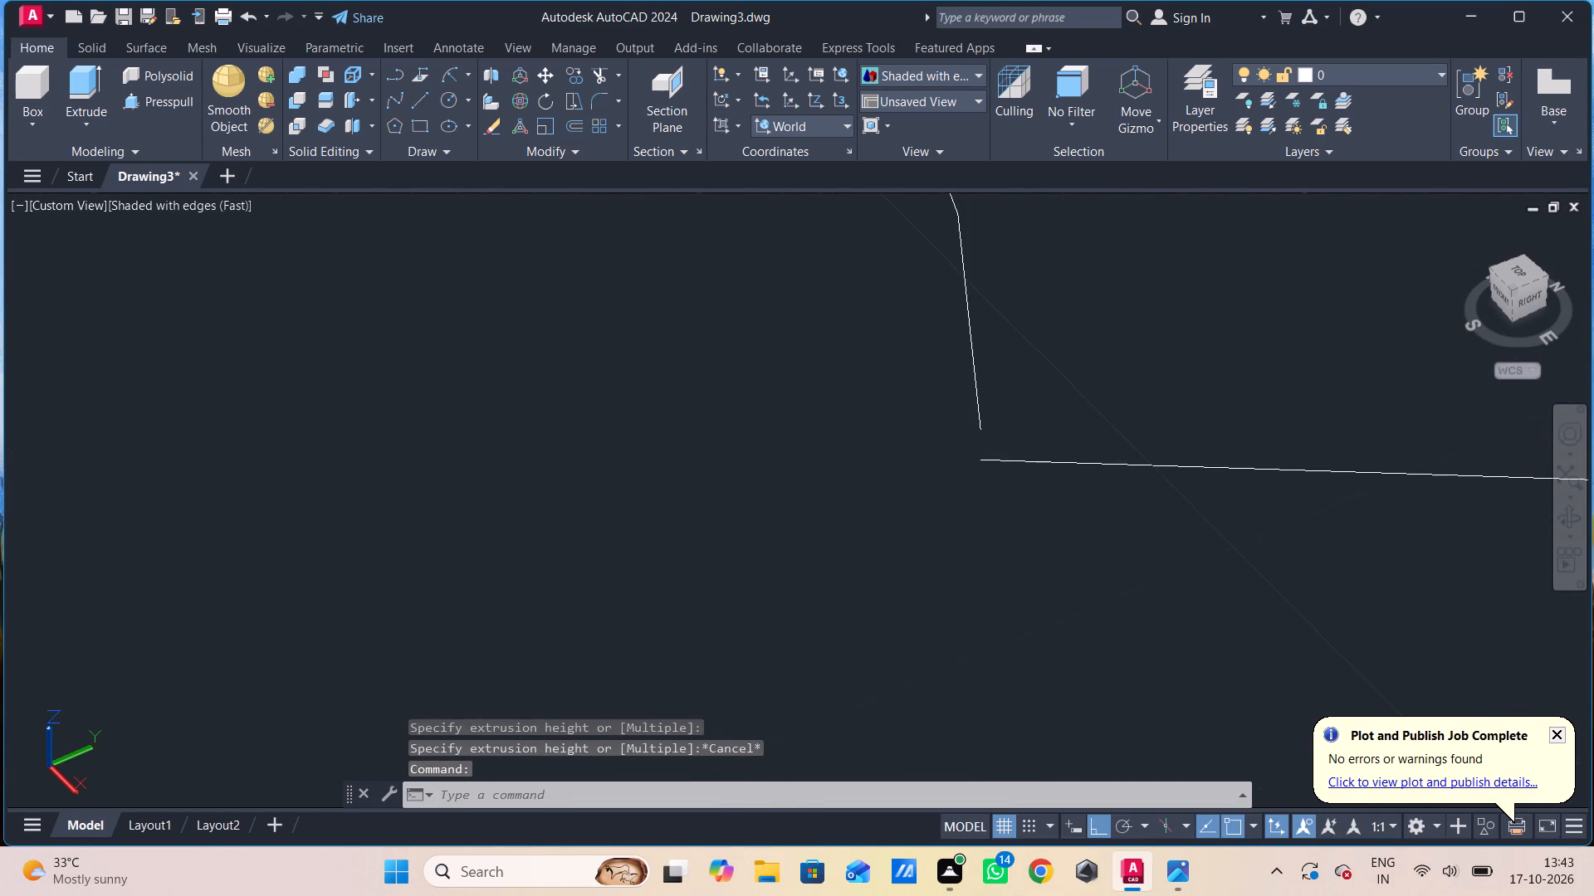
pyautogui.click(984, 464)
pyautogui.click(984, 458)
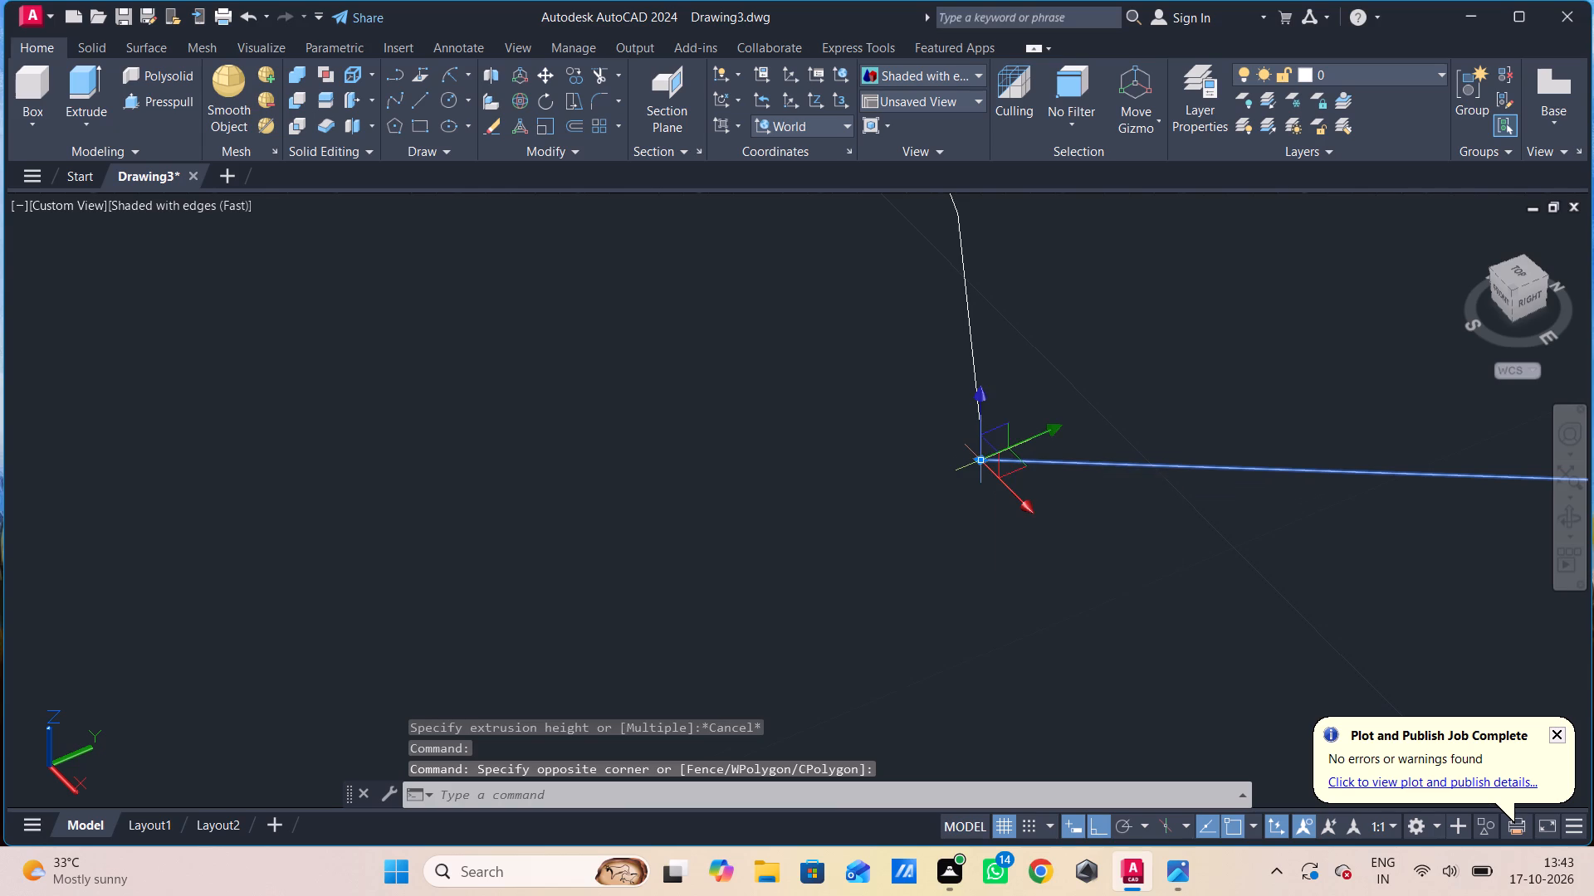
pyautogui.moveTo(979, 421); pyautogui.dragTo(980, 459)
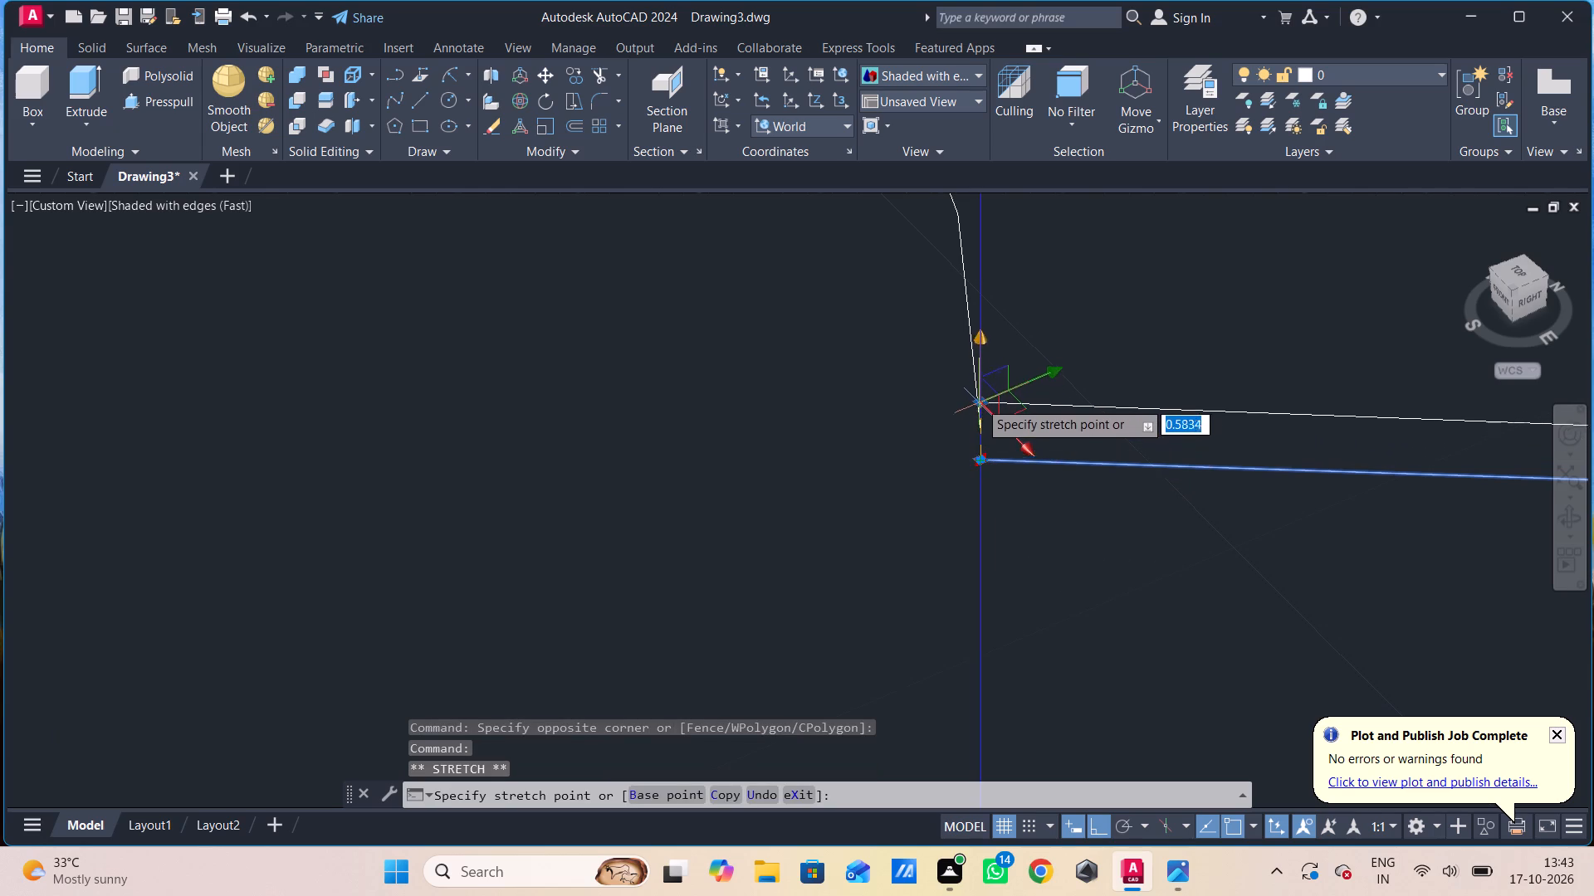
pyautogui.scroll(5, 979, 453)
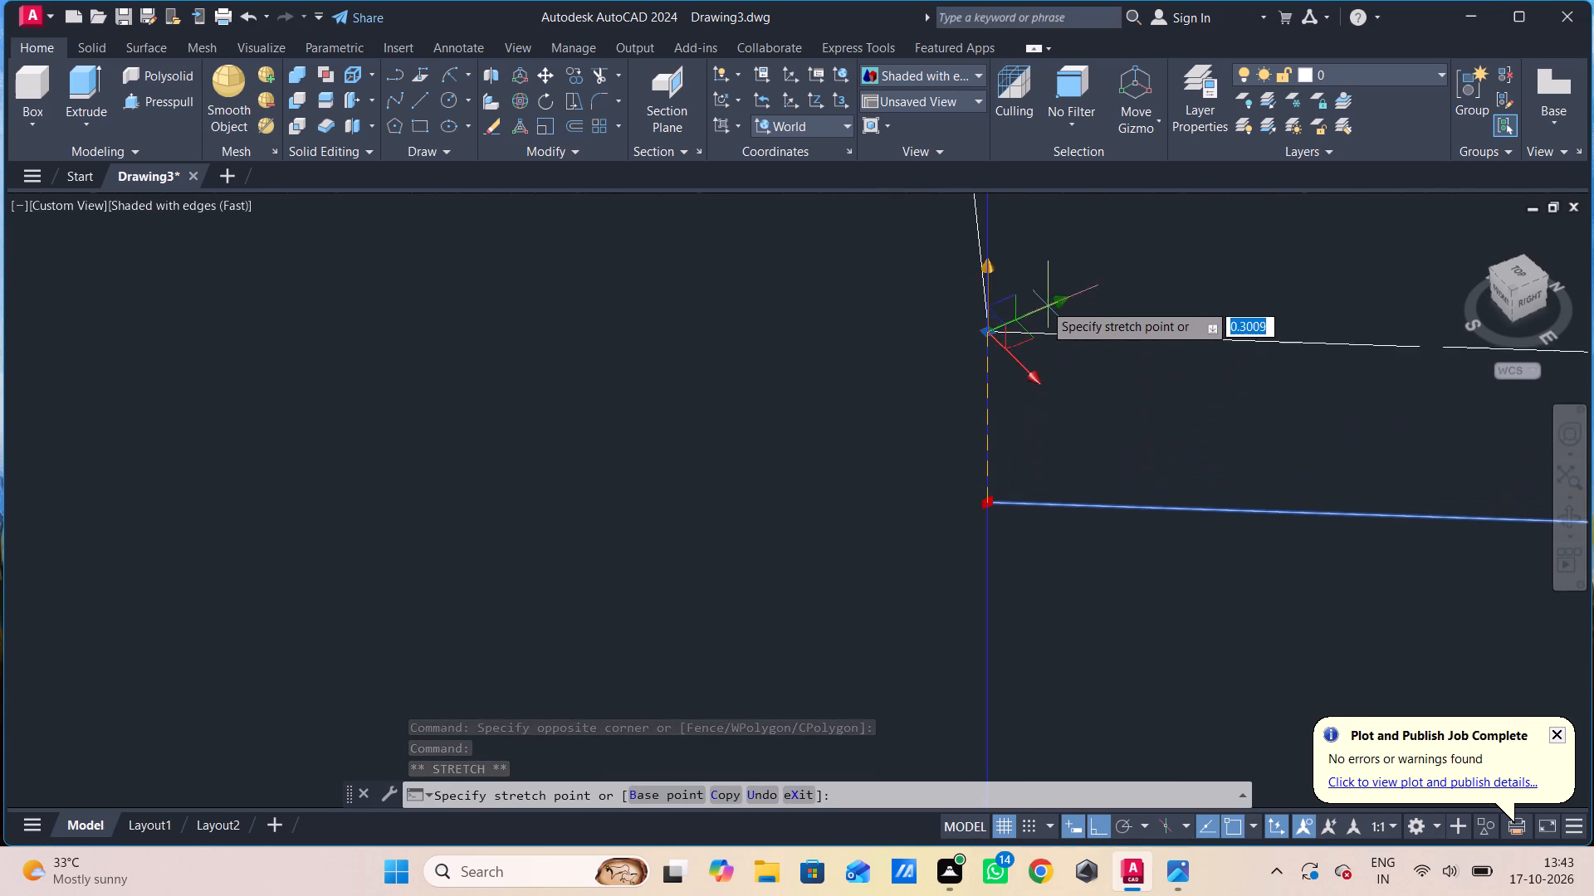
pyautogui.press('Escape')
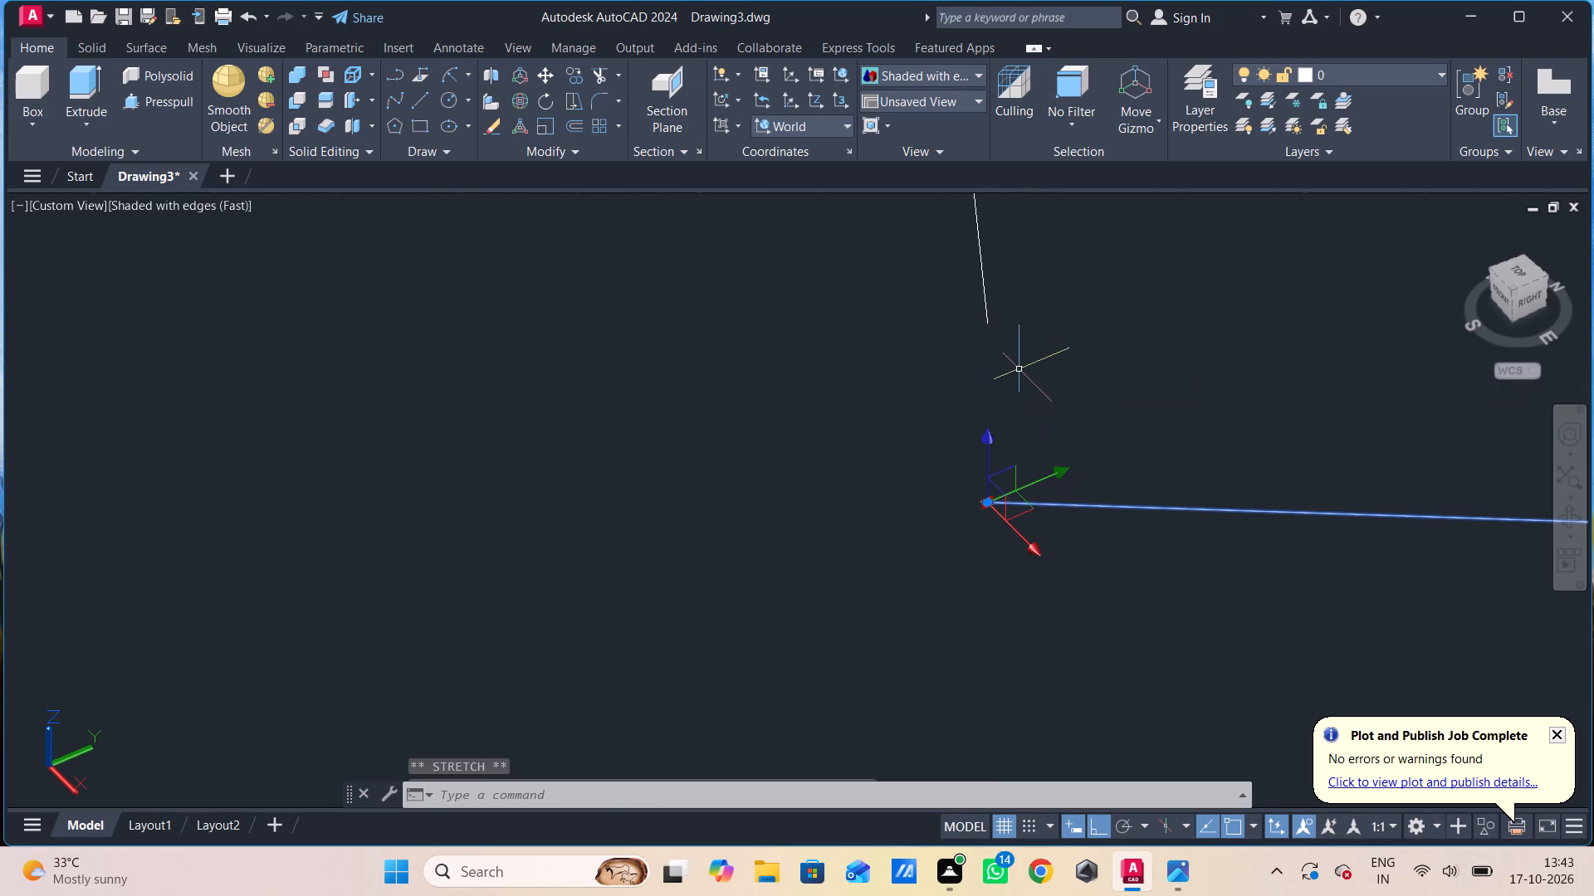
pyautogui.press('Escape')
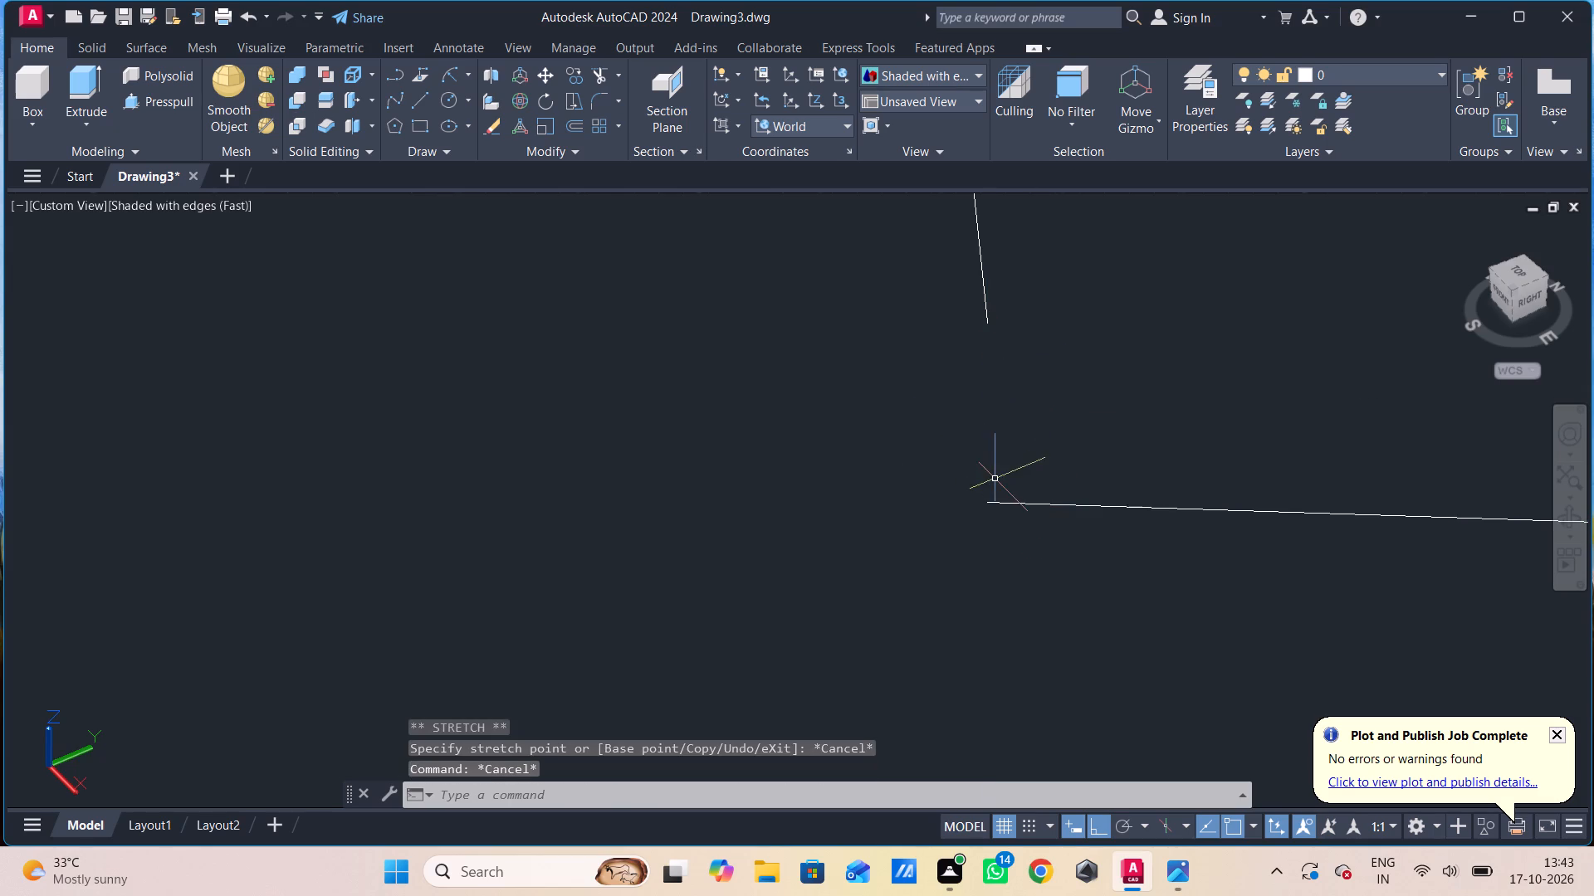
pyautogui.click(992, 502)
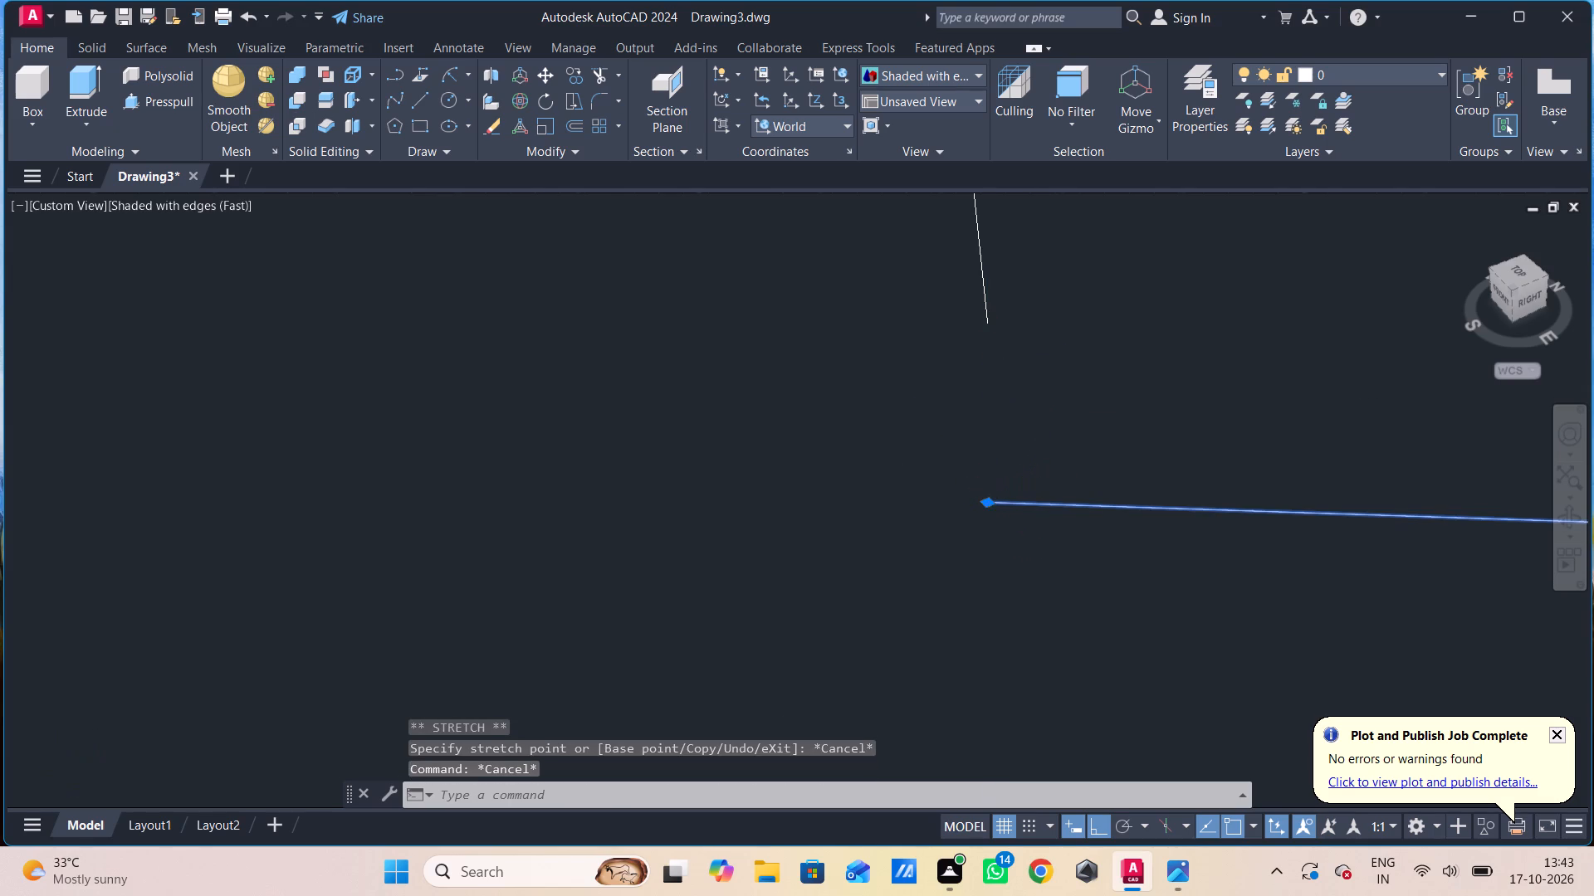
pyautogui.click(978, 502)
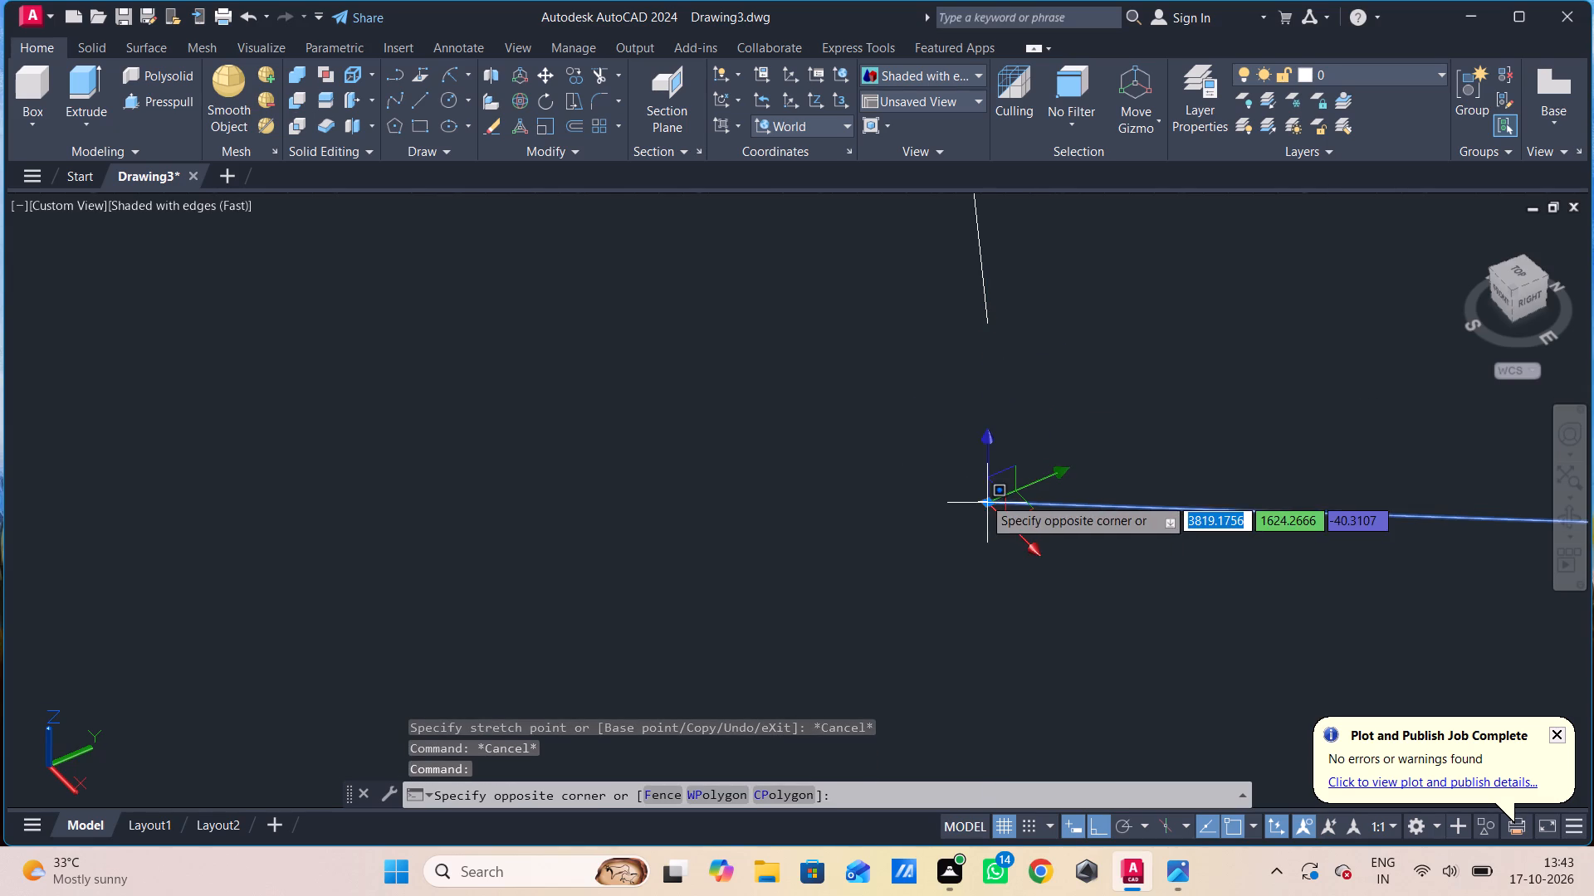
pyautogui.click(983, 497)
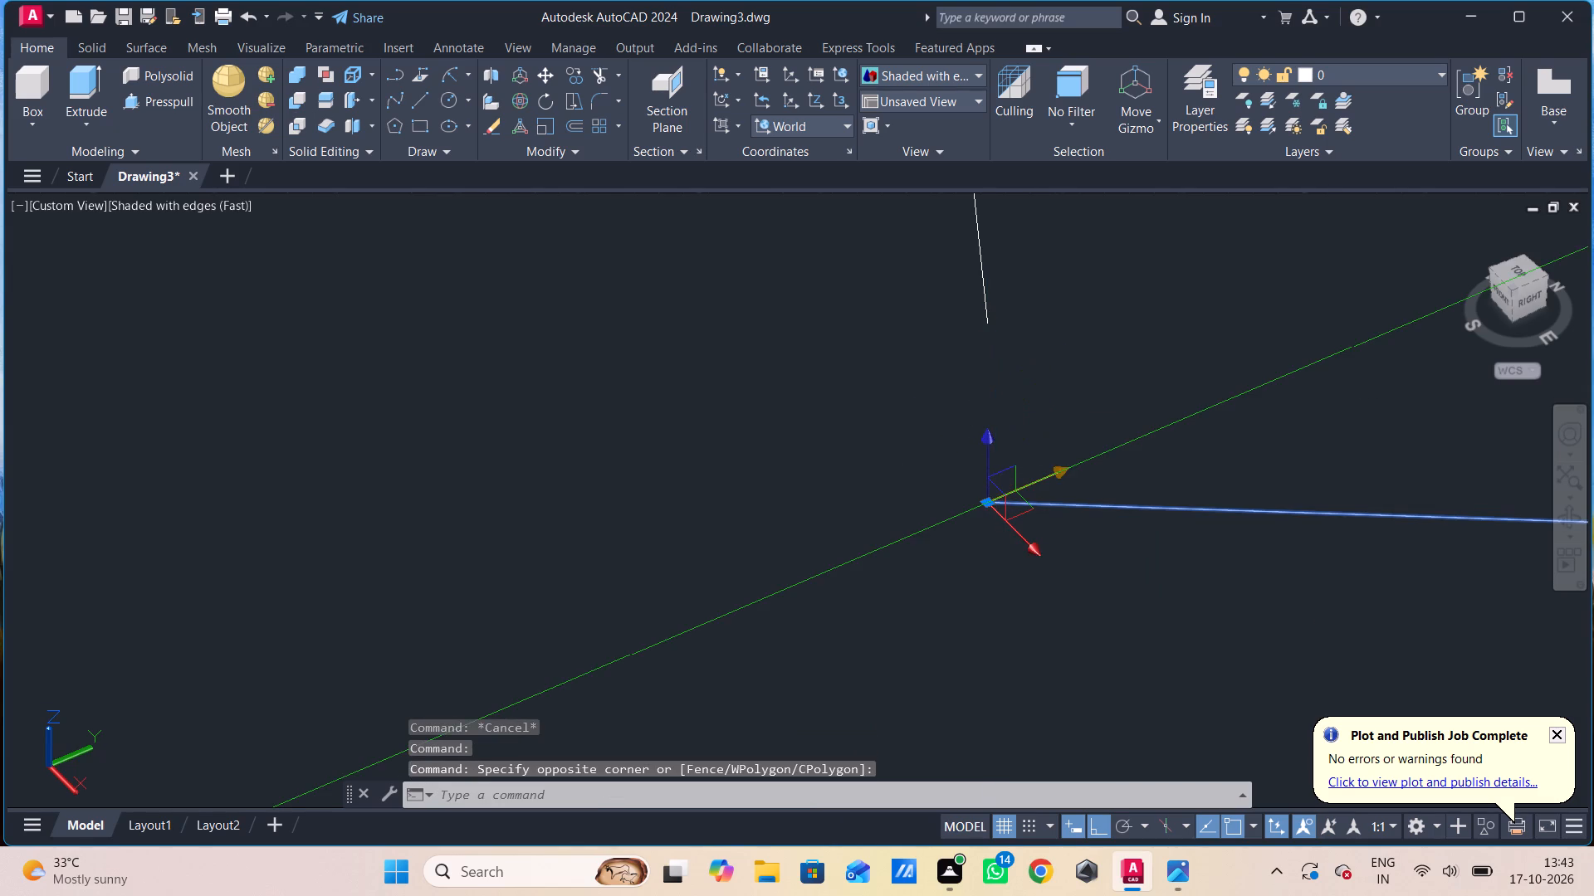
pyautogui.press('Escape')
# Stretch the polyline's loose end vertex onto the arc's nearby endpoint to close the gap.
pyautogui.click(990, 502)
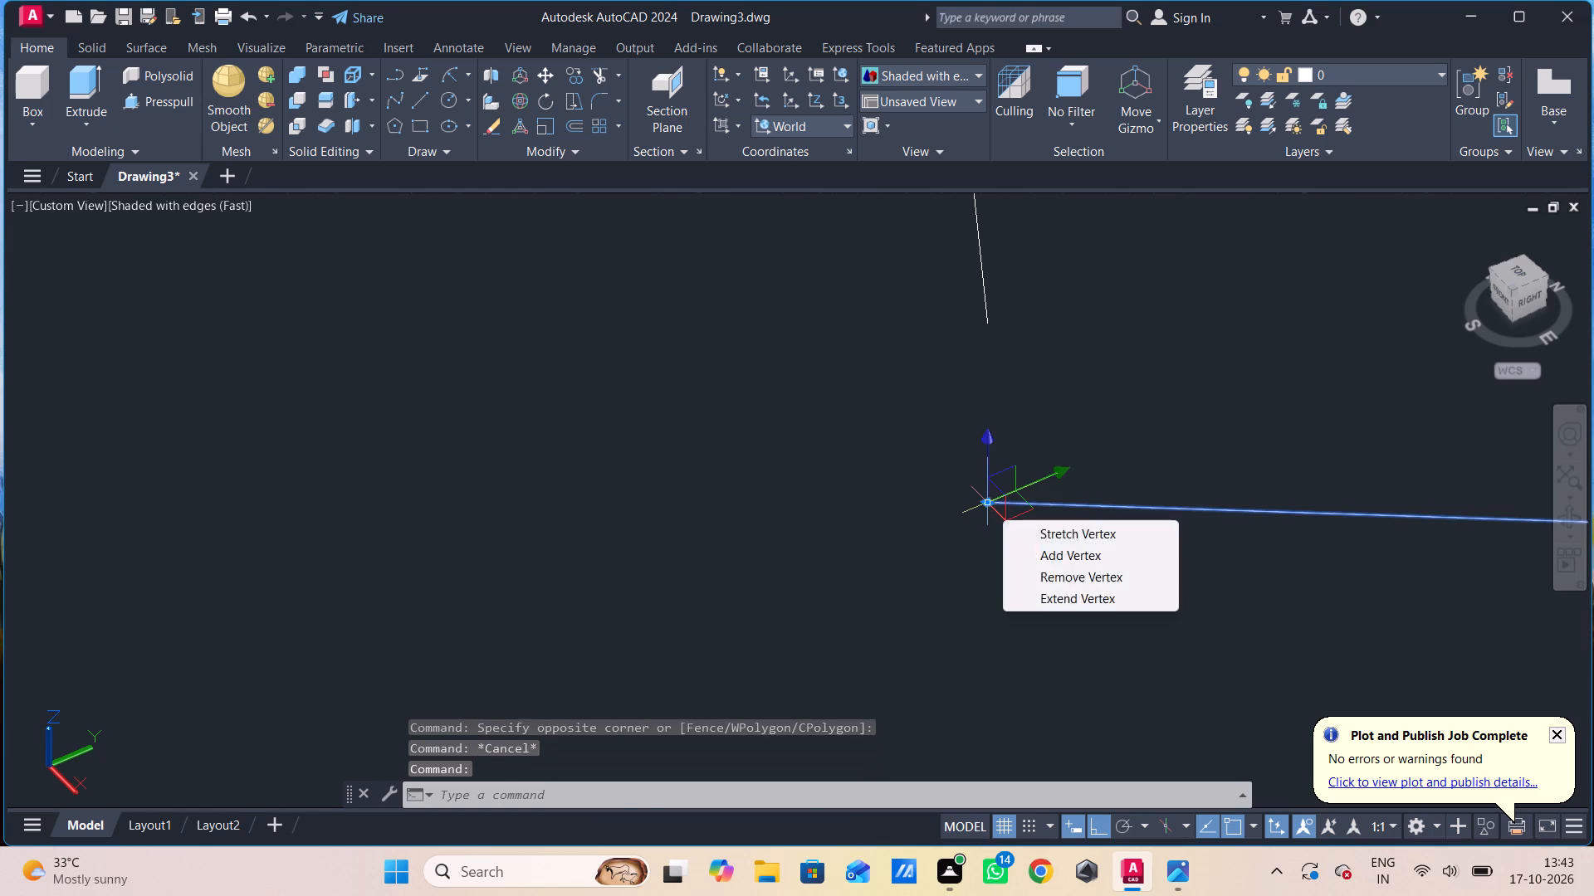
pyautogui.click(990, 502)
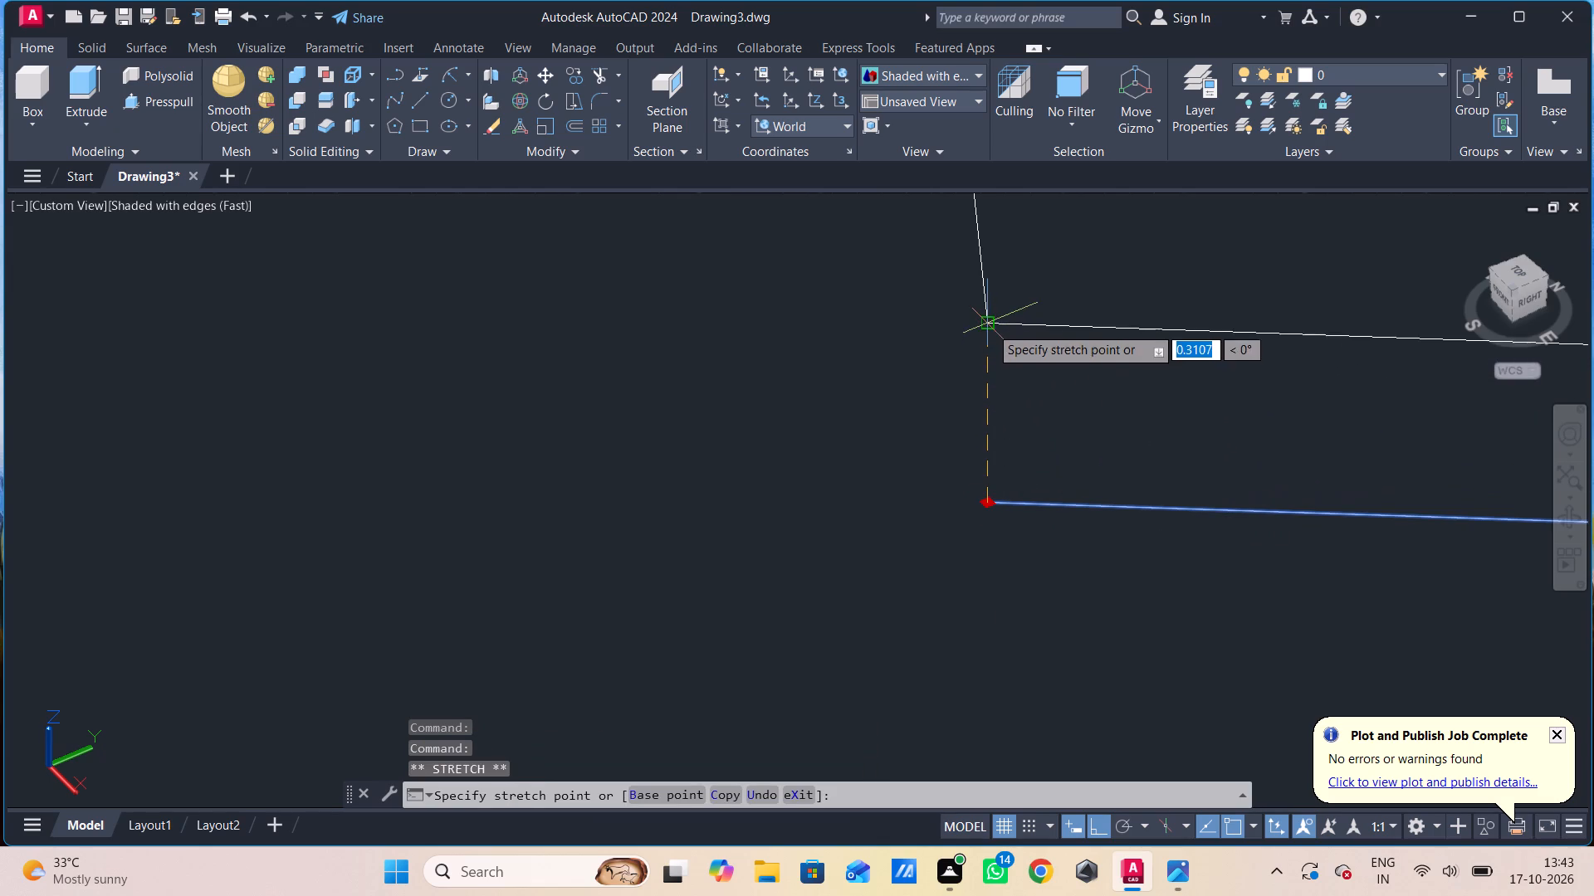
pyautogui.click(990, 326)
pyautogui.scroll(-8, 973, 390)
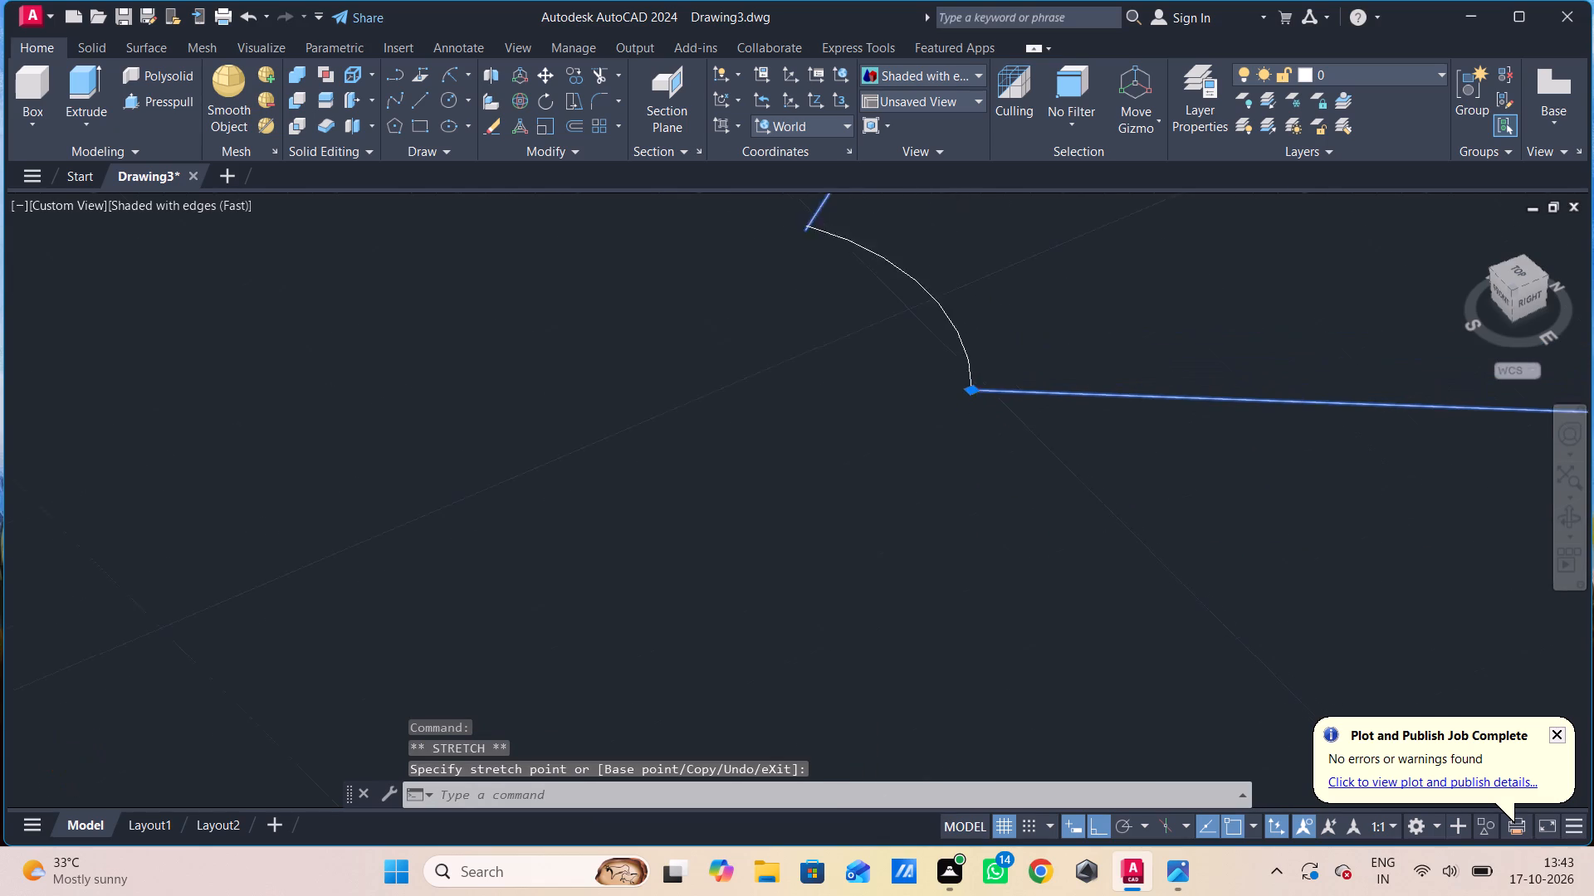
# Join the triangle polyline and the bridging arc into a single profile.
pyautogui.scroll(-3, 971, 393)
pyautogui.press('Escape')
pyautogui.scroll(-2, 971, 393)
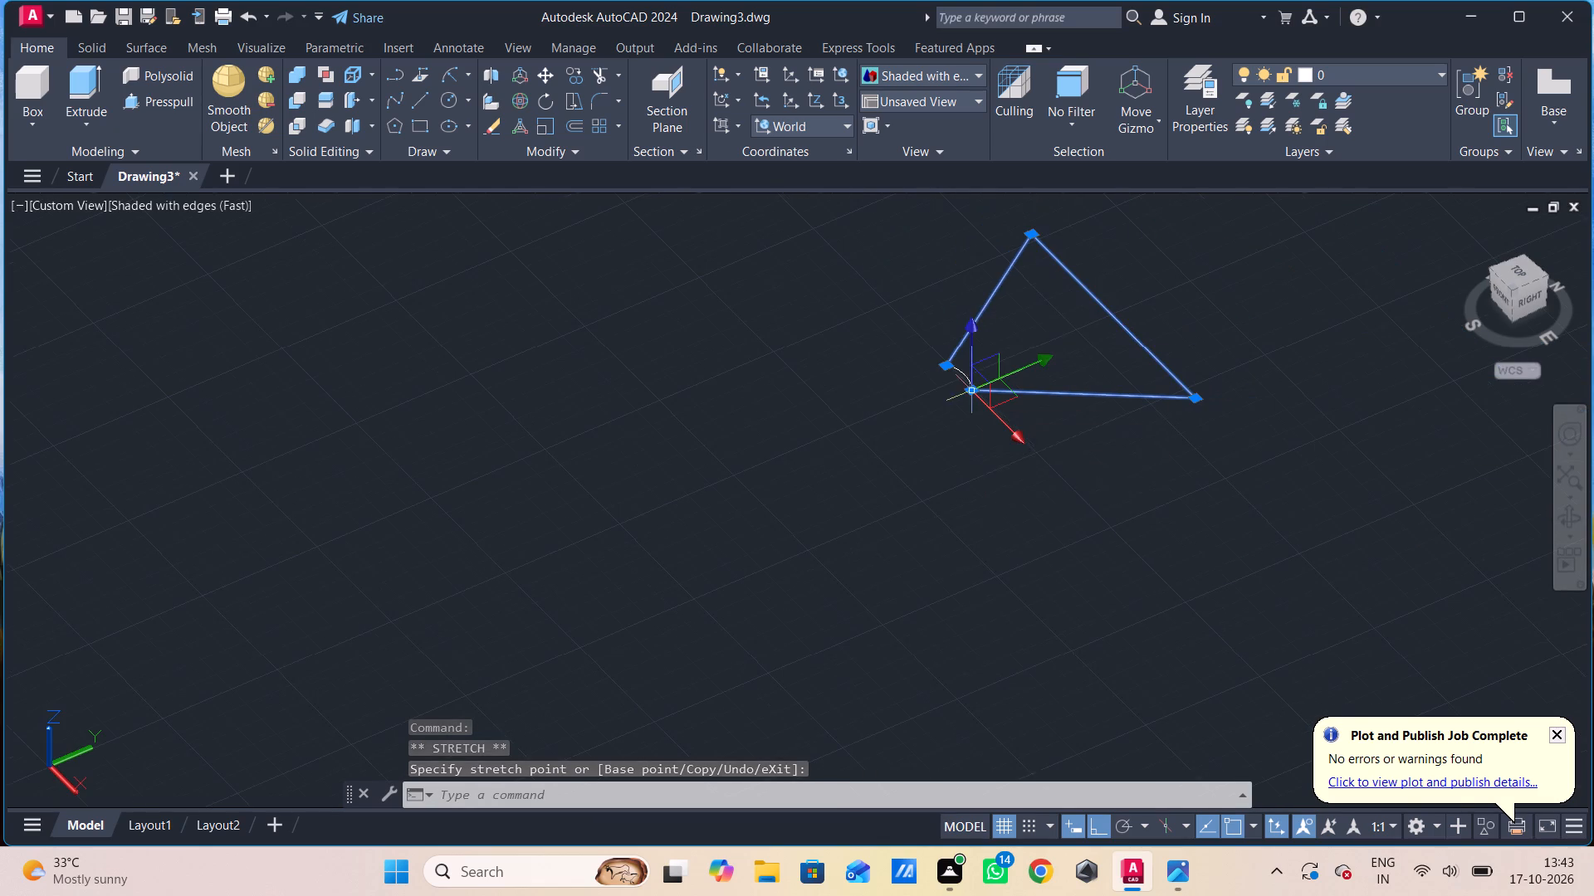
pyautogui.press('Escape')
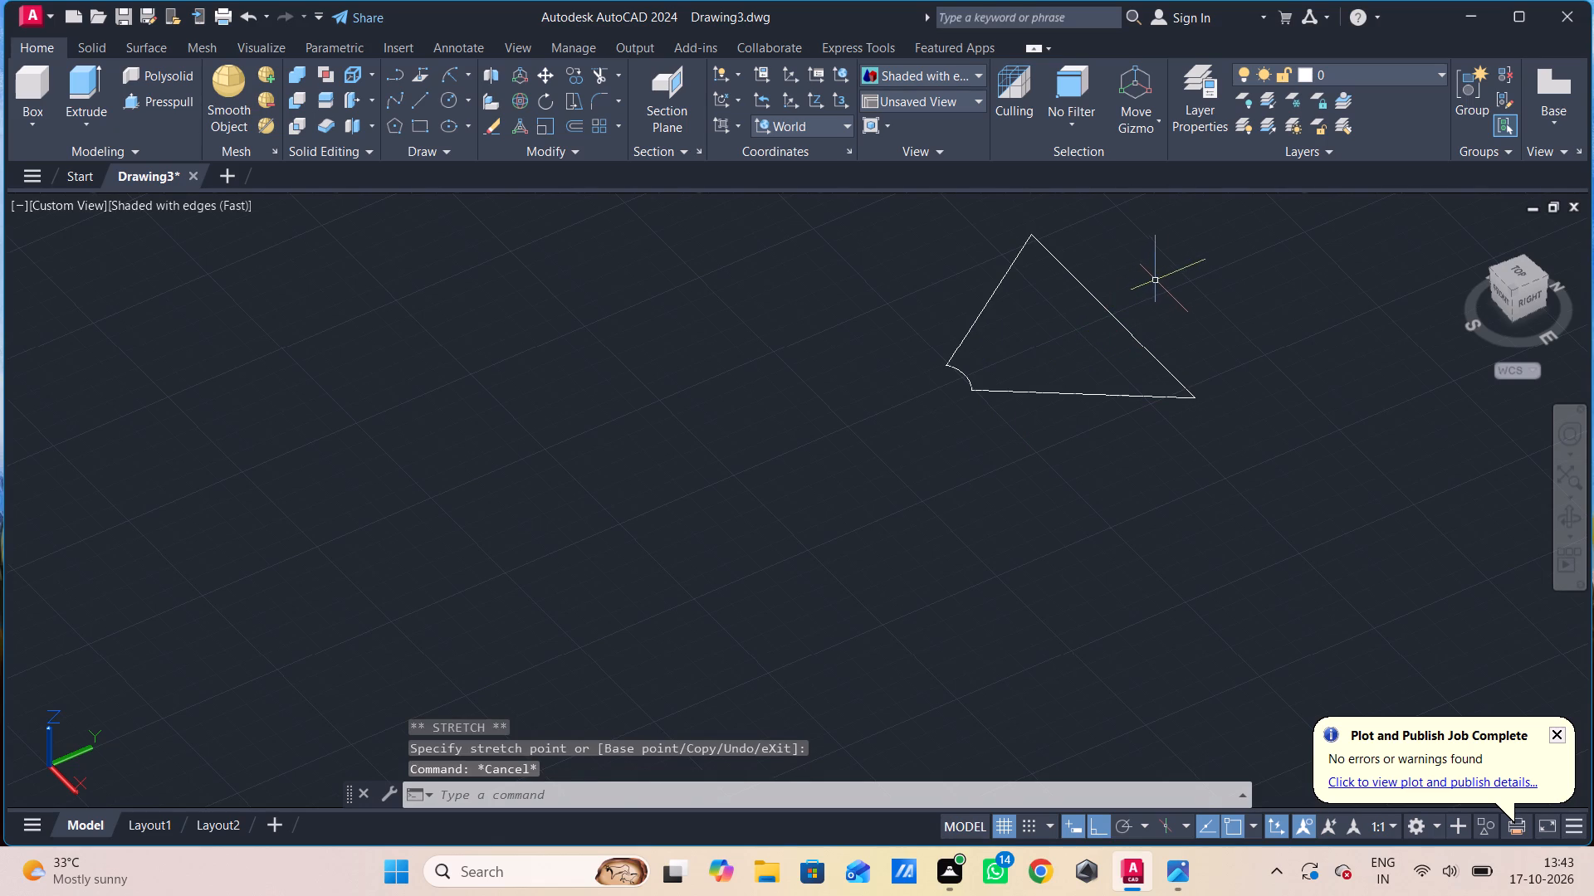
pyautogui.click(1169, 274)
pyautogui.click(904, 400)
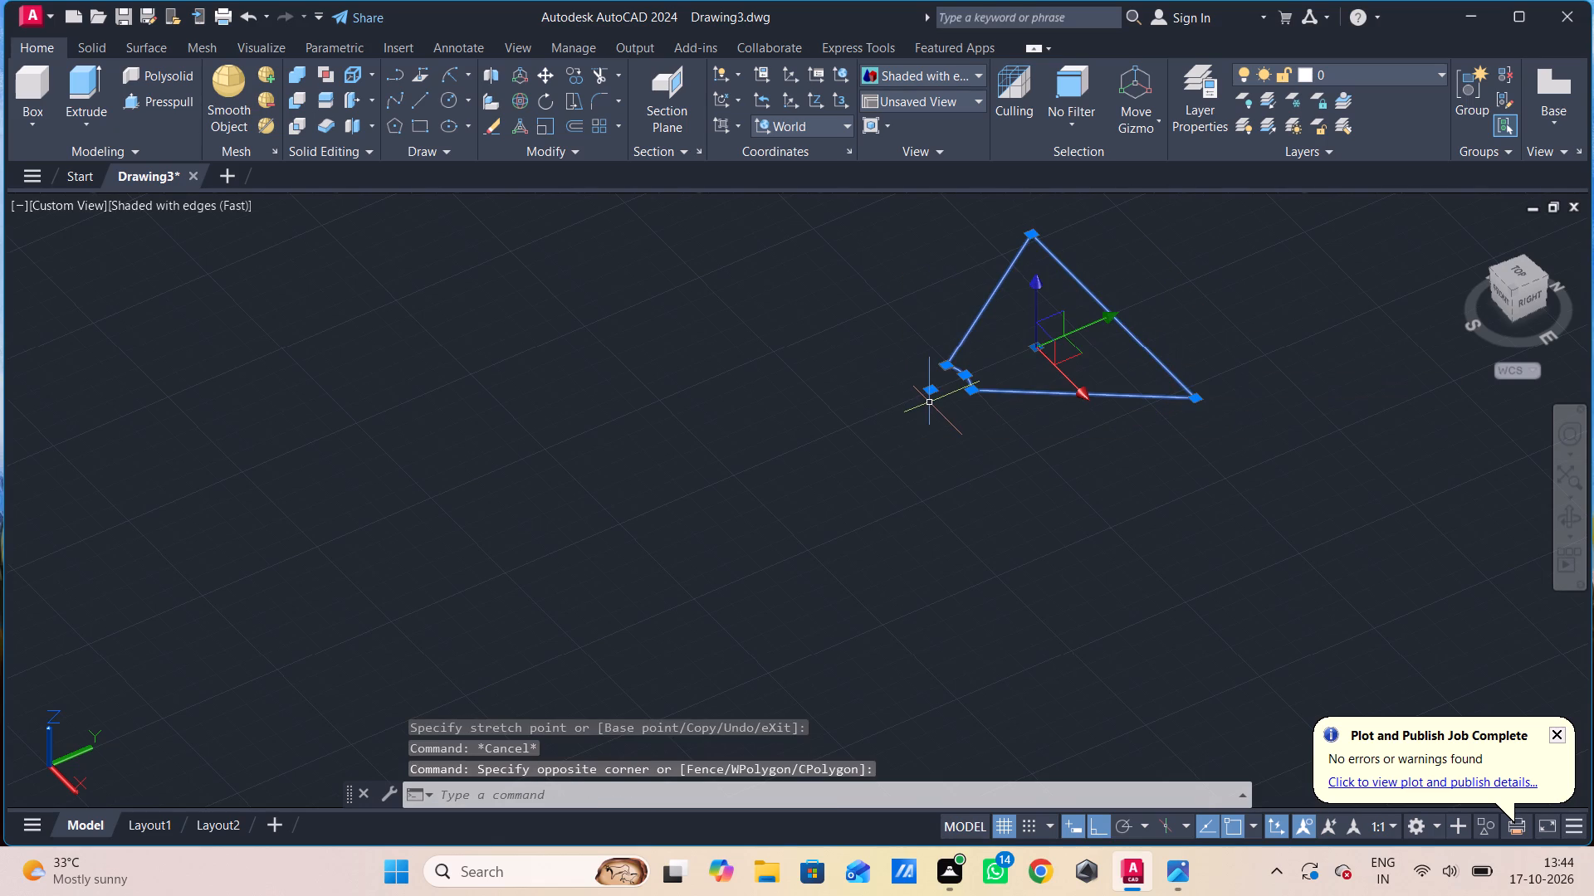
pyautogui.write('j')
pyautogui.press('space')
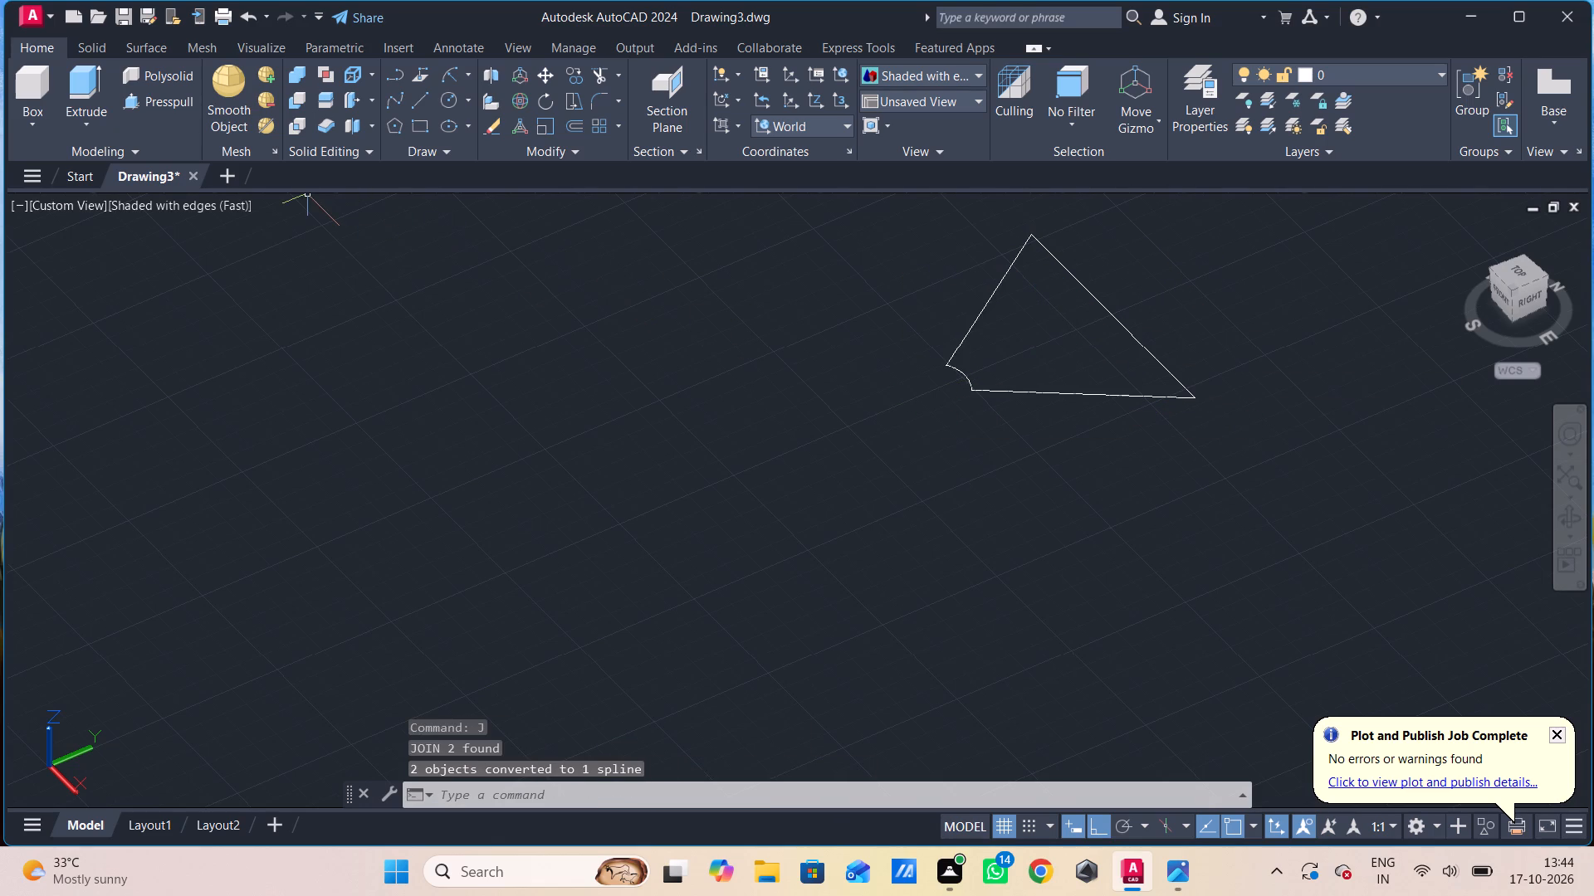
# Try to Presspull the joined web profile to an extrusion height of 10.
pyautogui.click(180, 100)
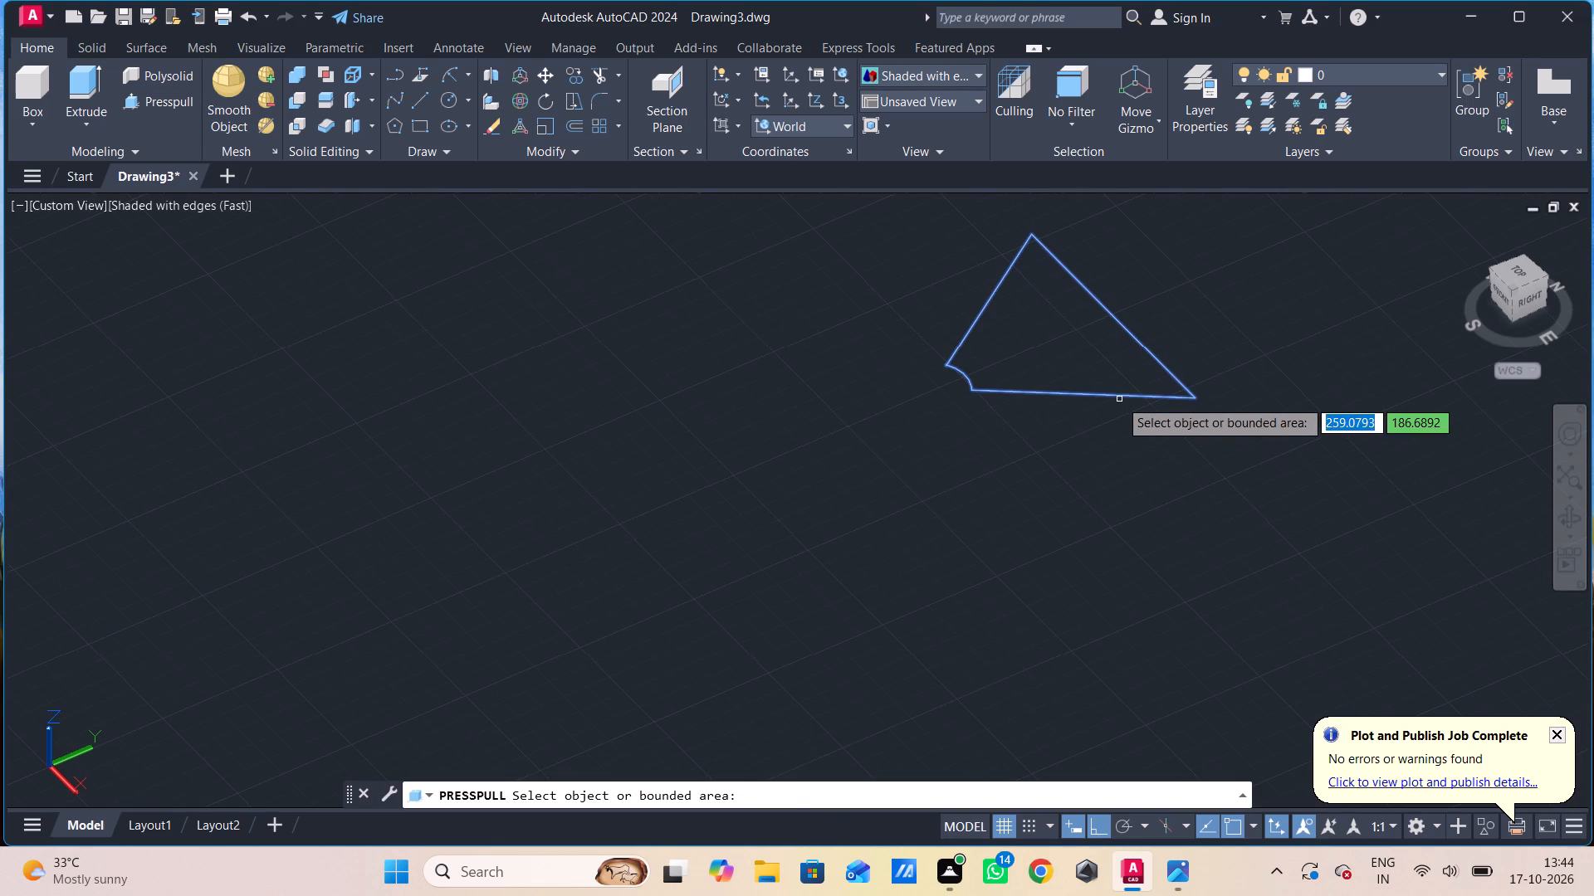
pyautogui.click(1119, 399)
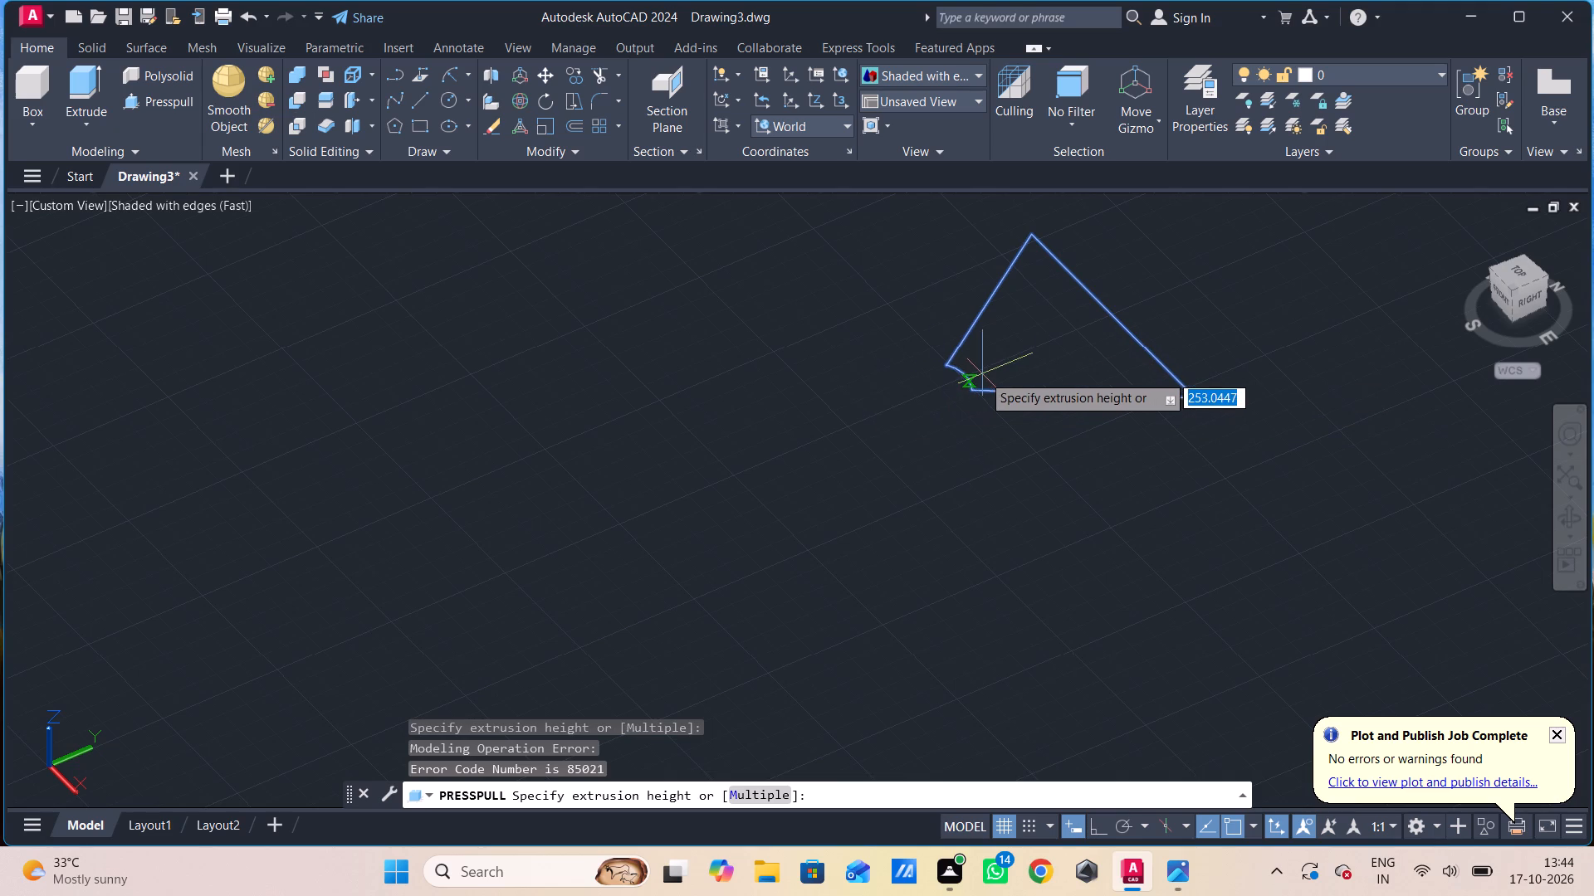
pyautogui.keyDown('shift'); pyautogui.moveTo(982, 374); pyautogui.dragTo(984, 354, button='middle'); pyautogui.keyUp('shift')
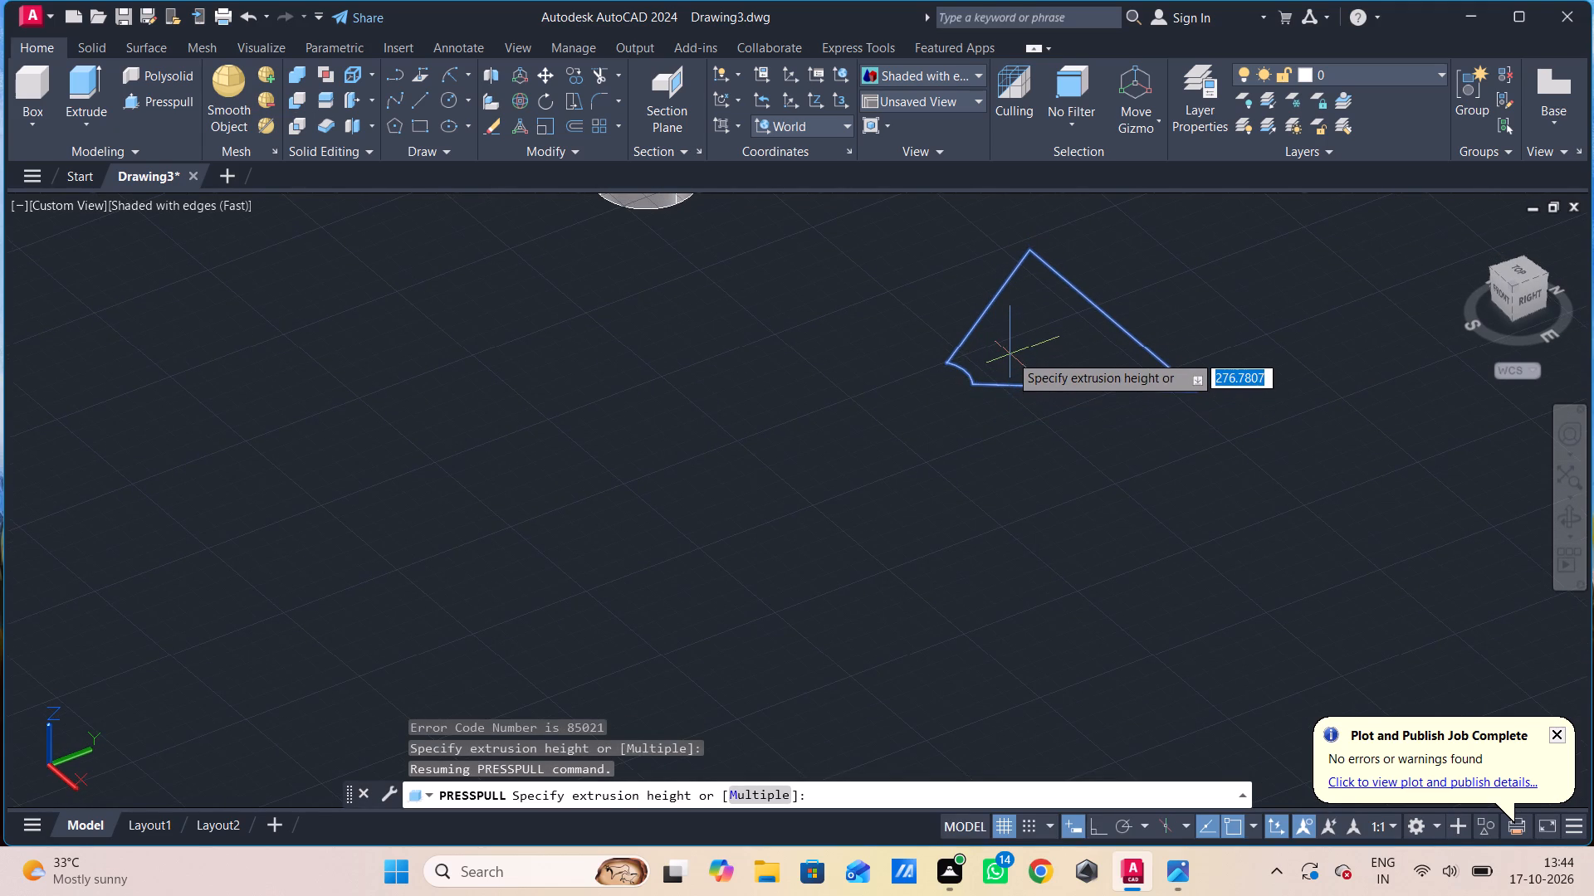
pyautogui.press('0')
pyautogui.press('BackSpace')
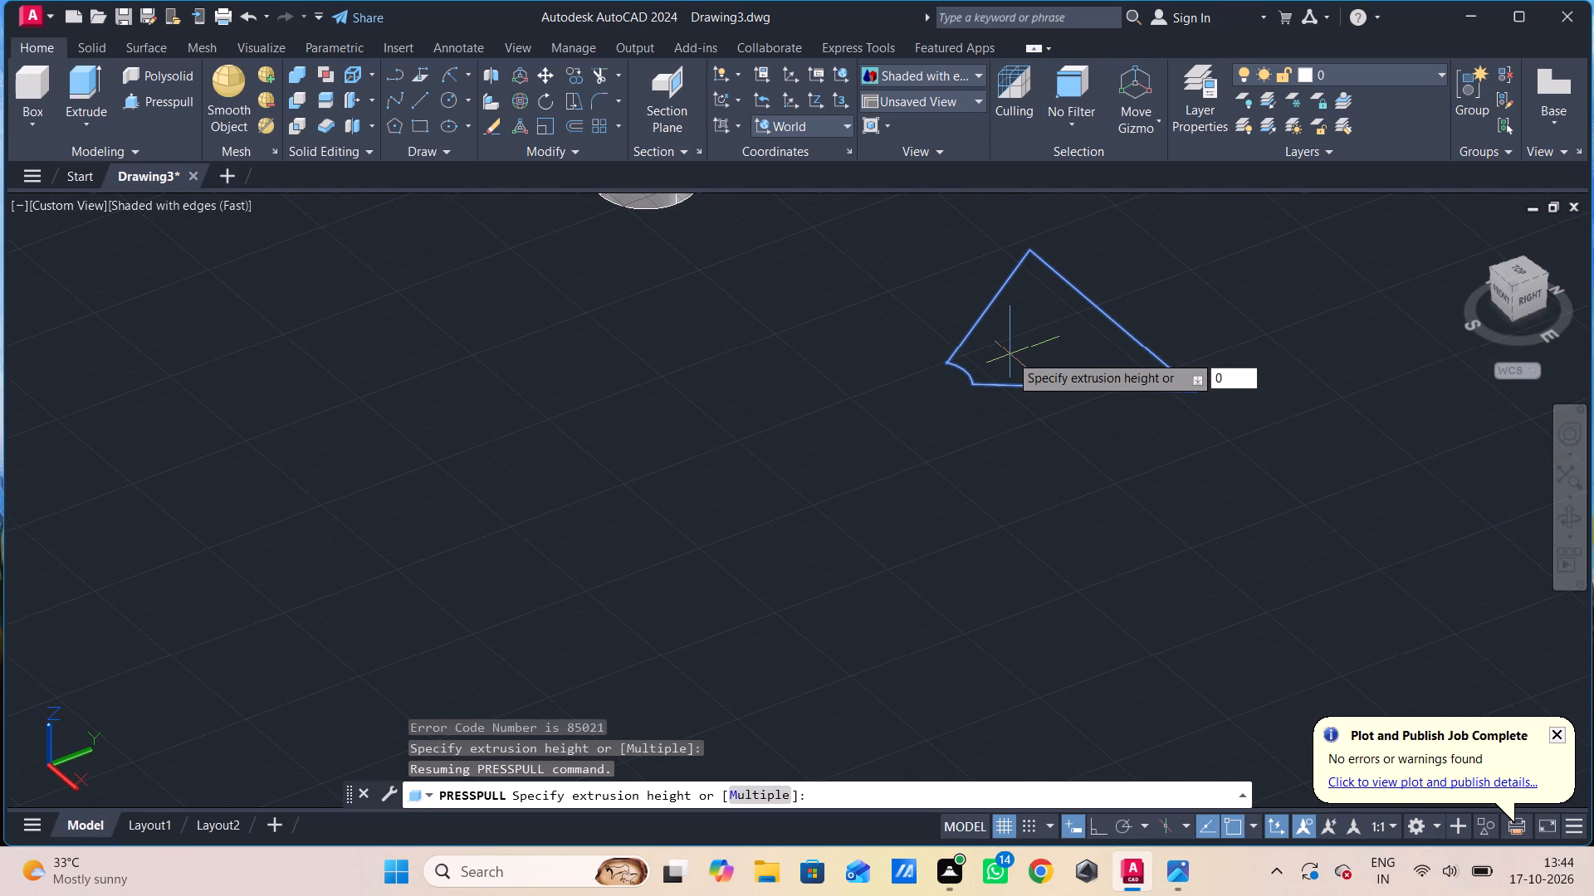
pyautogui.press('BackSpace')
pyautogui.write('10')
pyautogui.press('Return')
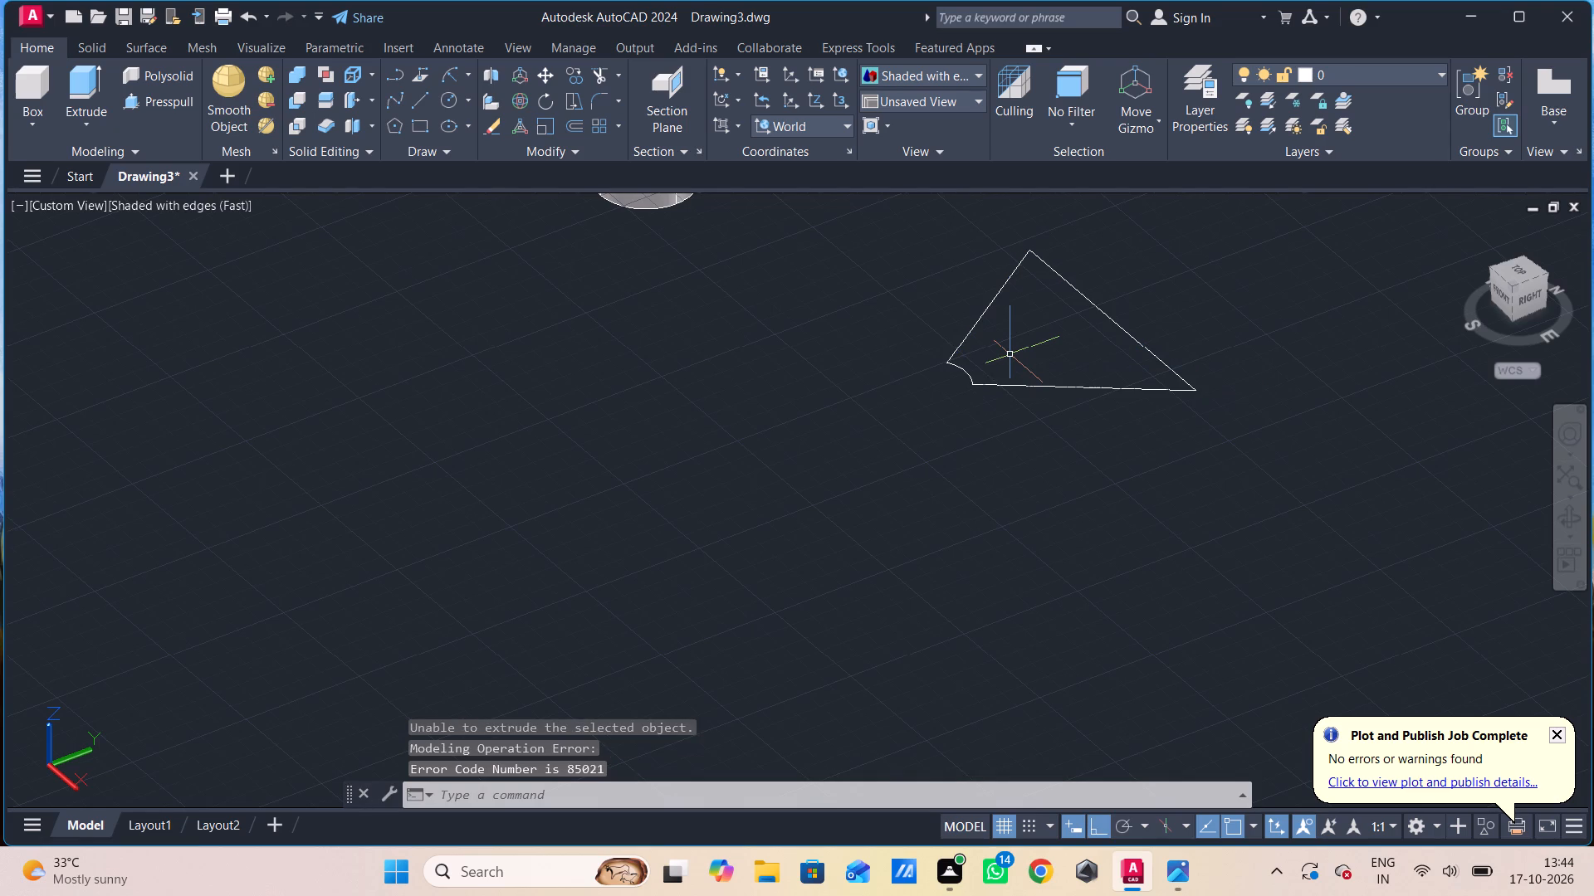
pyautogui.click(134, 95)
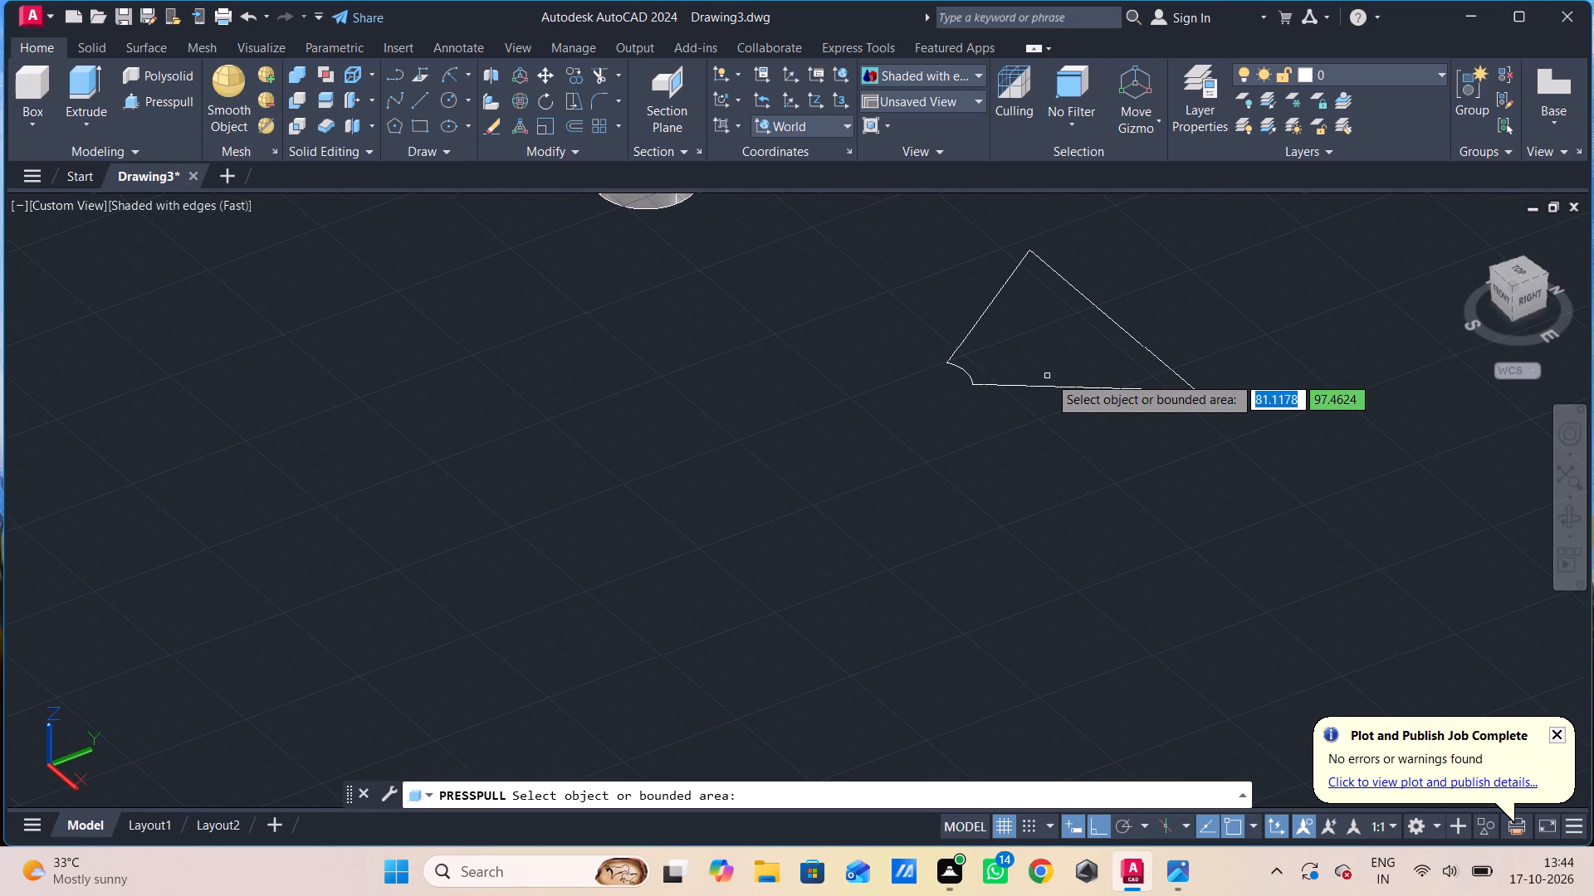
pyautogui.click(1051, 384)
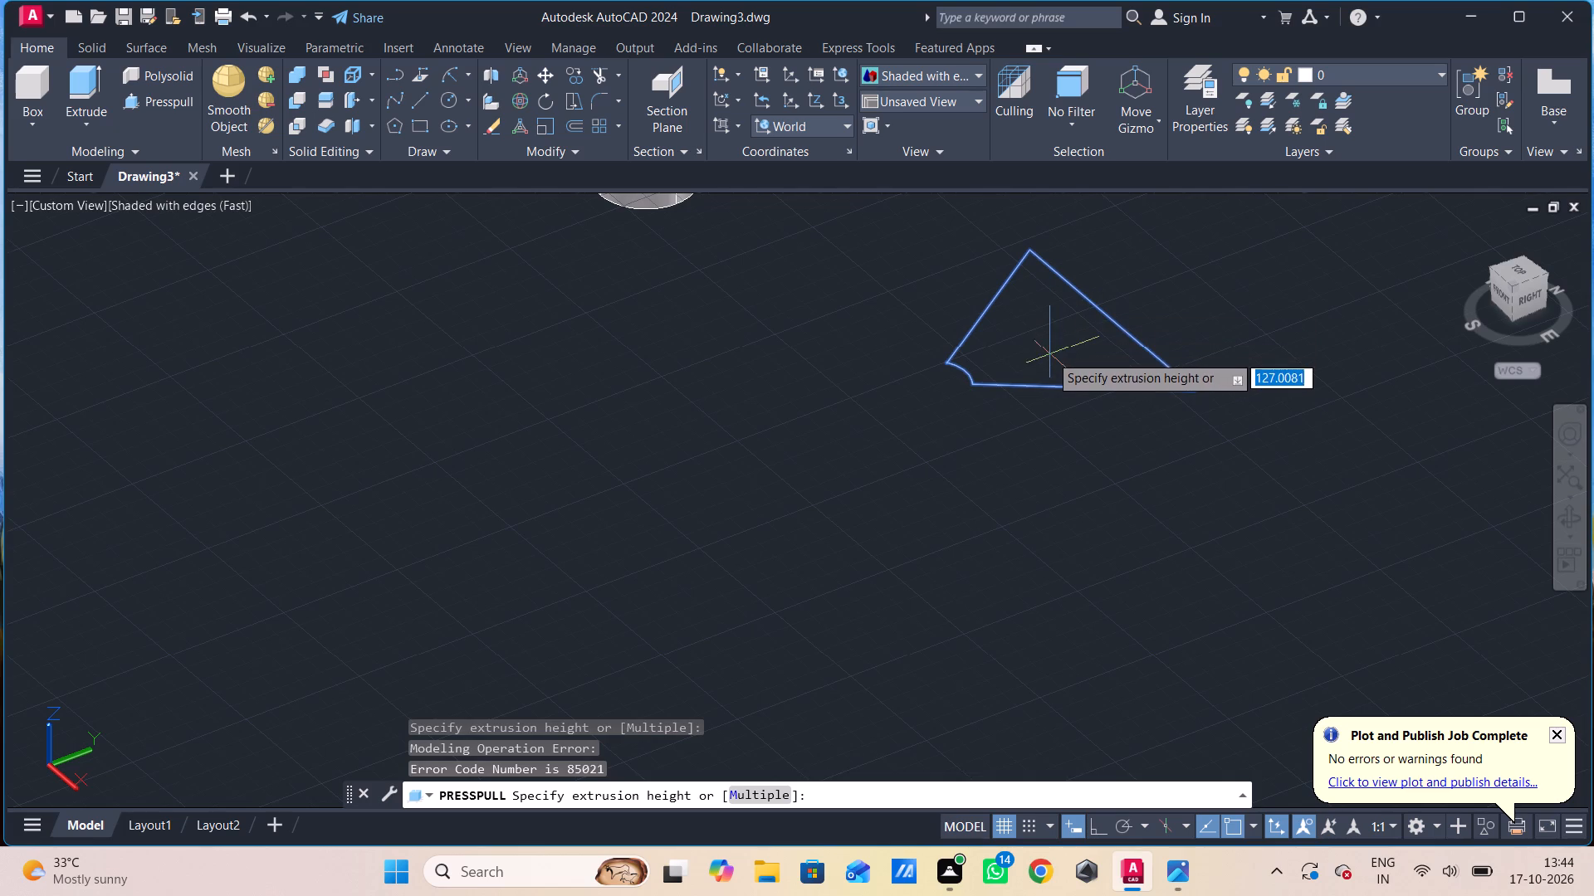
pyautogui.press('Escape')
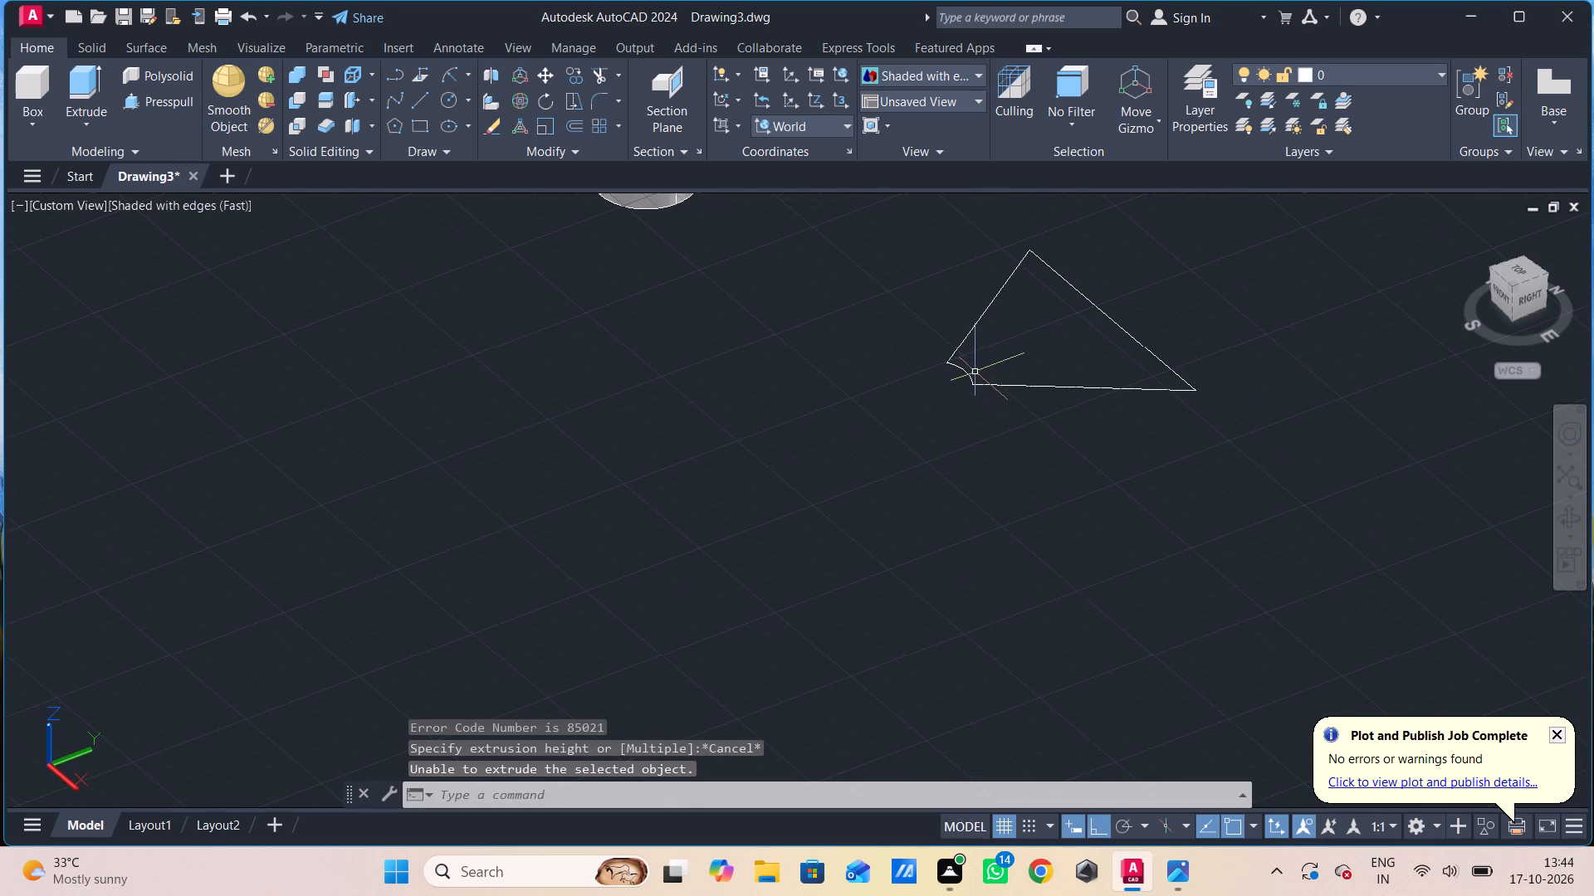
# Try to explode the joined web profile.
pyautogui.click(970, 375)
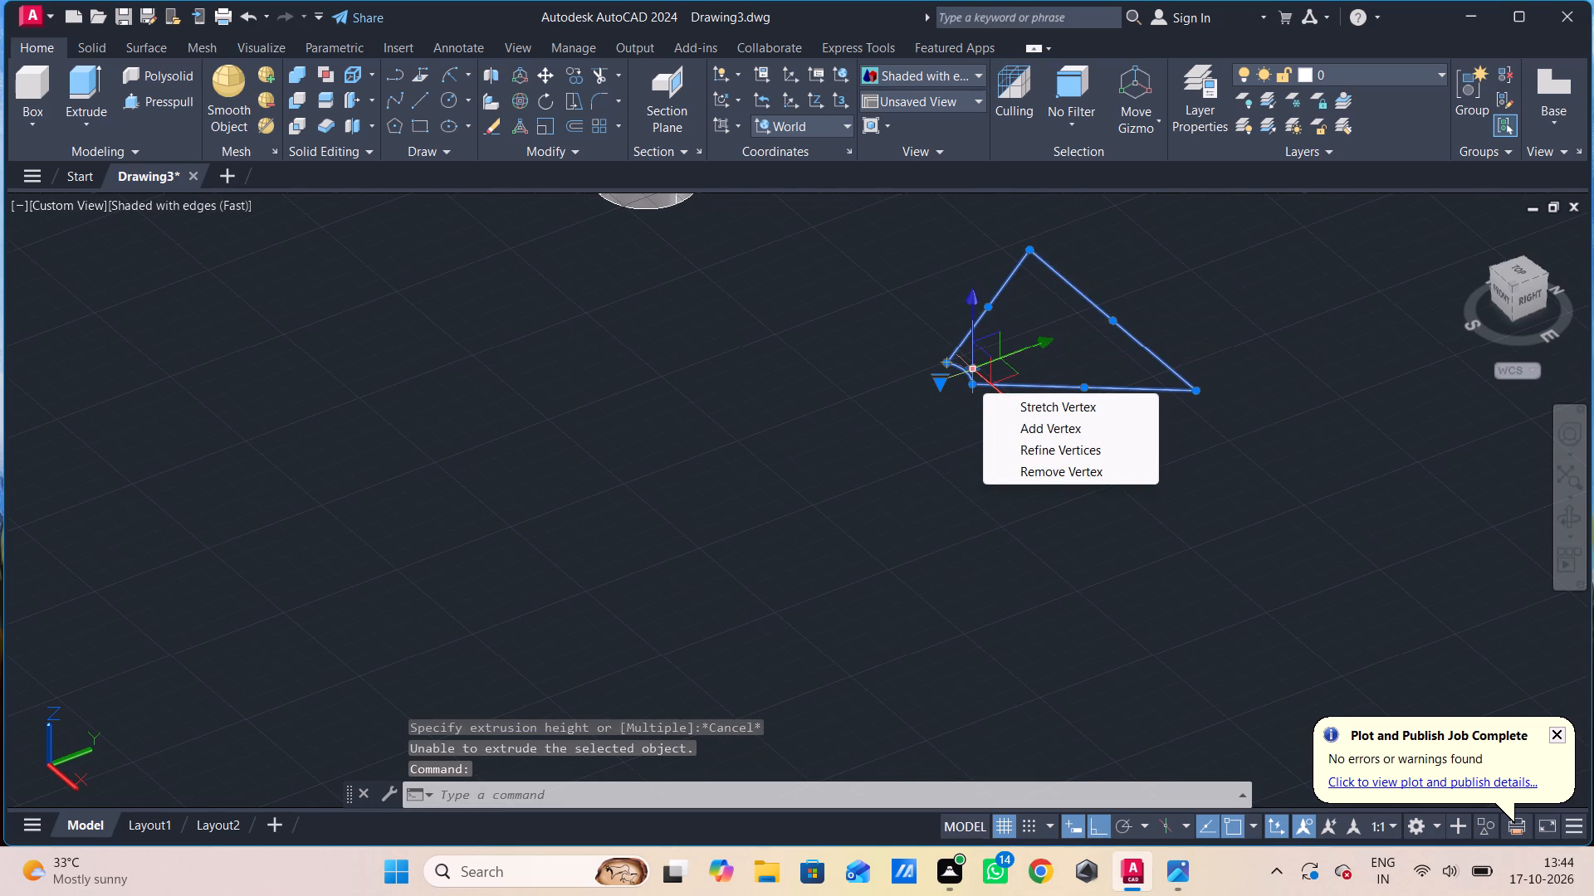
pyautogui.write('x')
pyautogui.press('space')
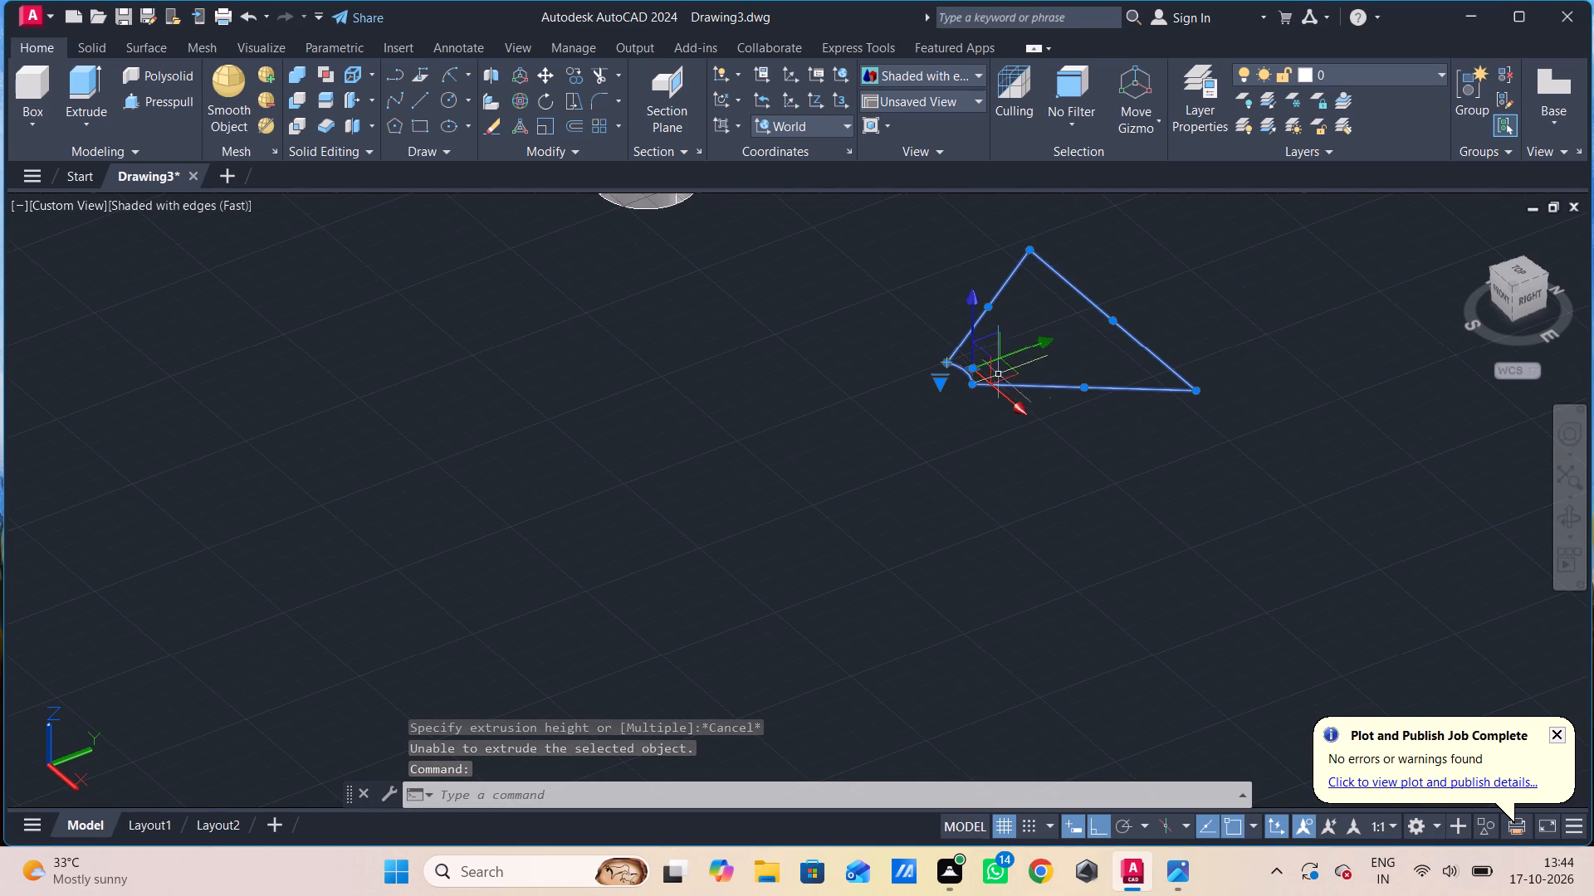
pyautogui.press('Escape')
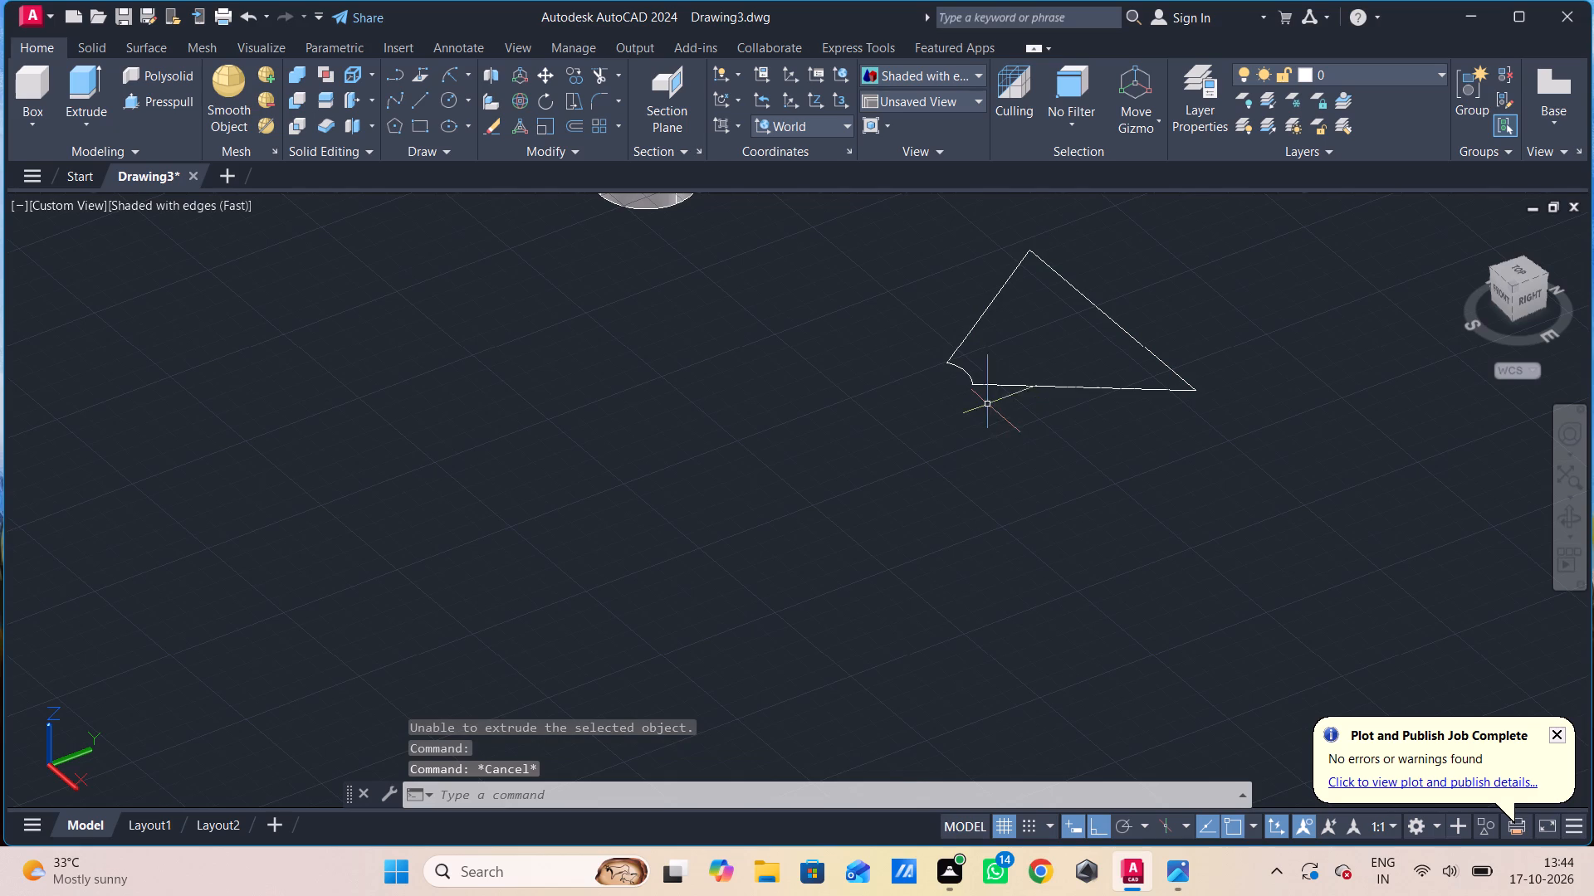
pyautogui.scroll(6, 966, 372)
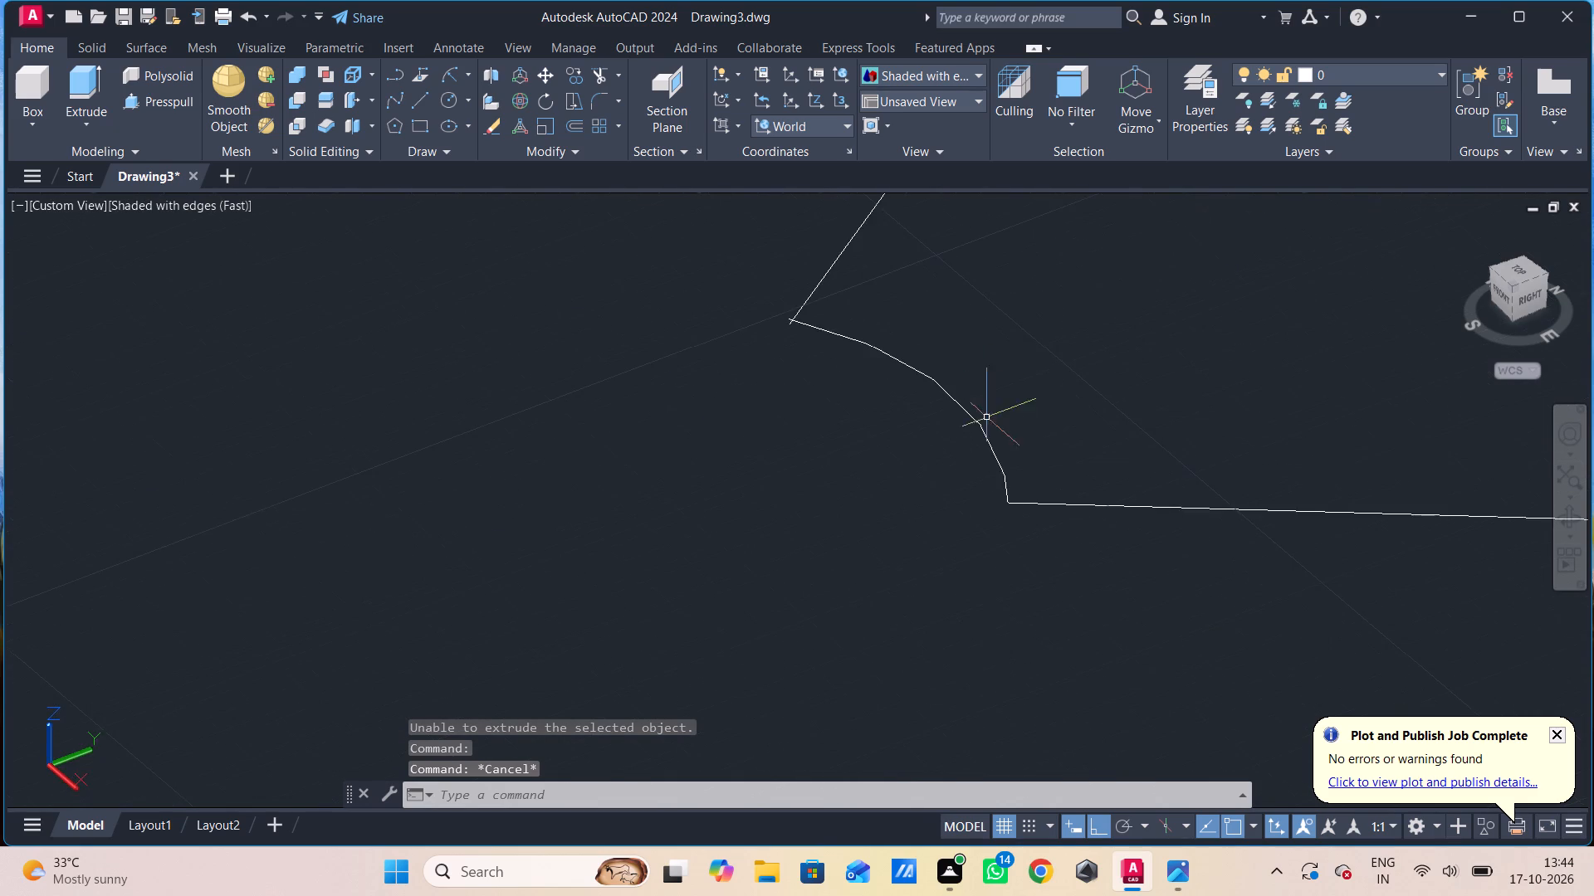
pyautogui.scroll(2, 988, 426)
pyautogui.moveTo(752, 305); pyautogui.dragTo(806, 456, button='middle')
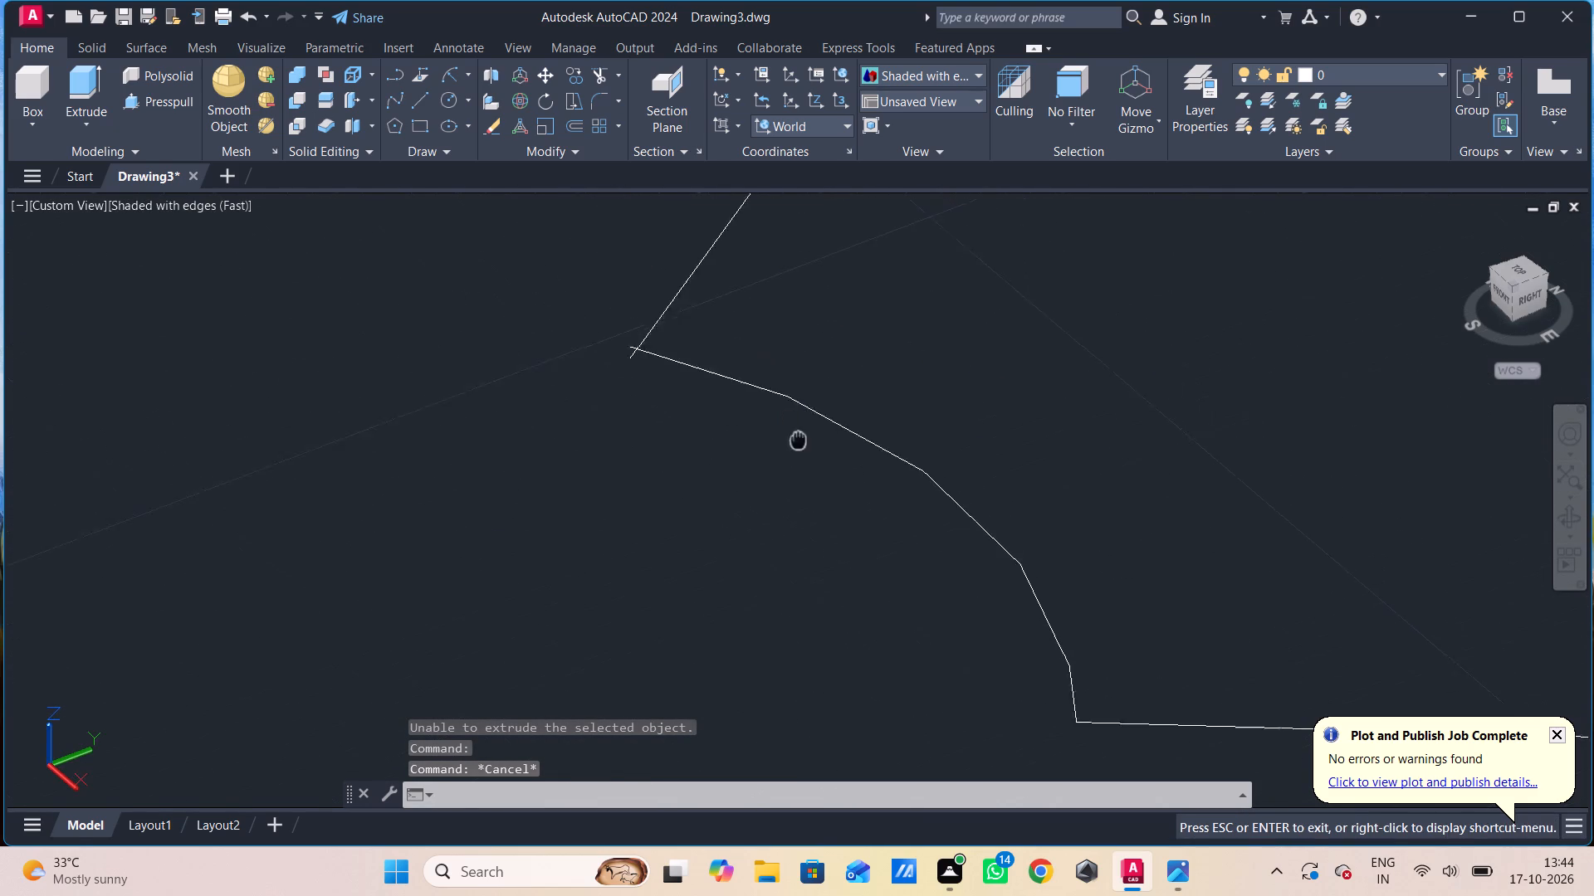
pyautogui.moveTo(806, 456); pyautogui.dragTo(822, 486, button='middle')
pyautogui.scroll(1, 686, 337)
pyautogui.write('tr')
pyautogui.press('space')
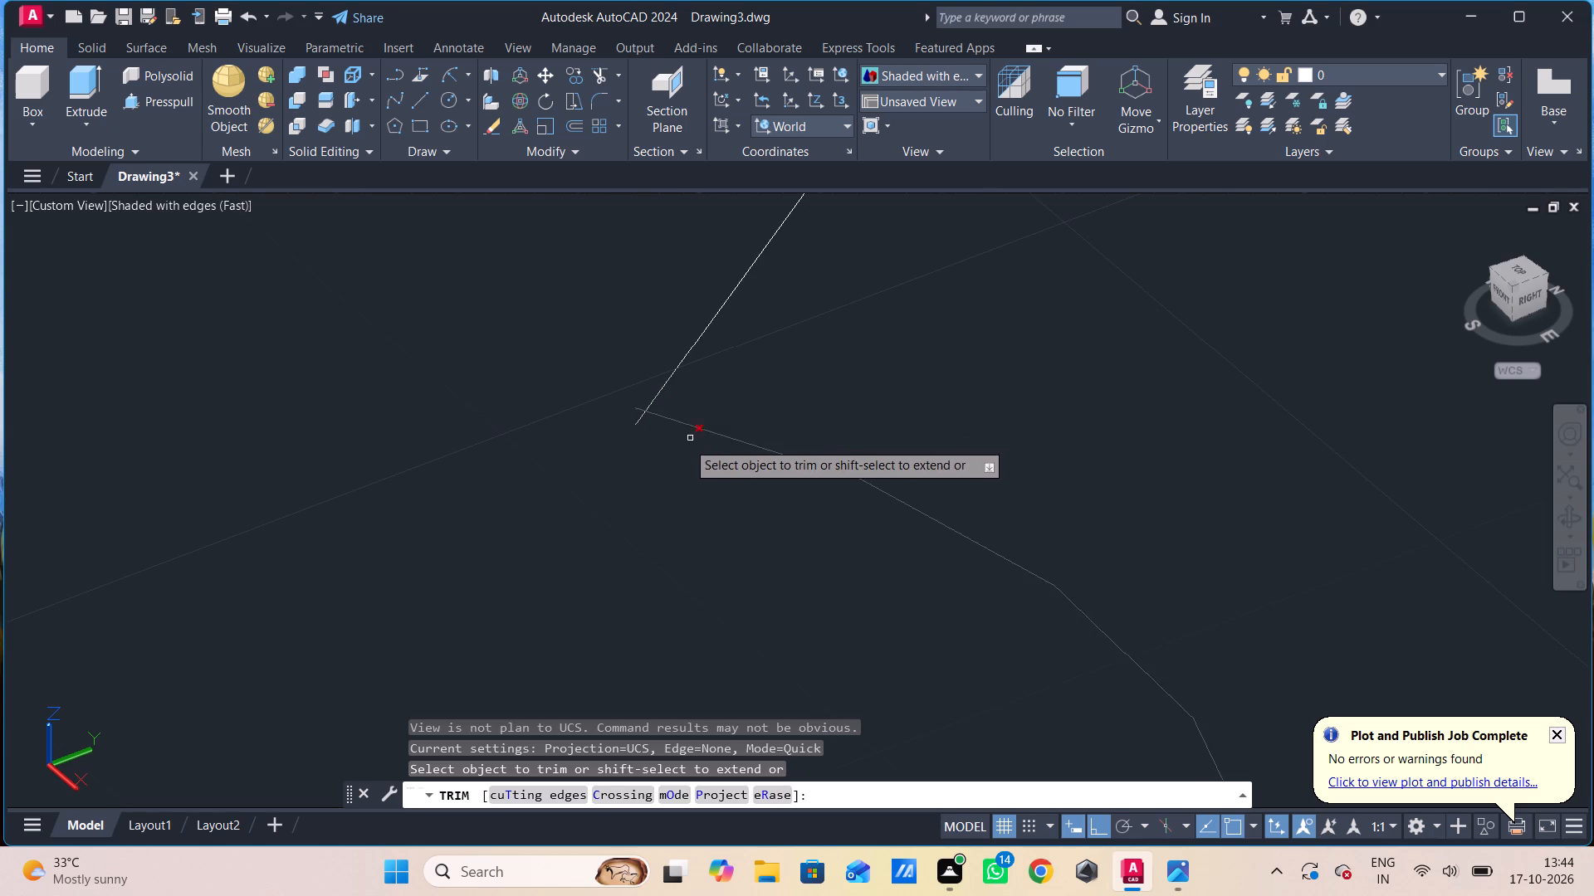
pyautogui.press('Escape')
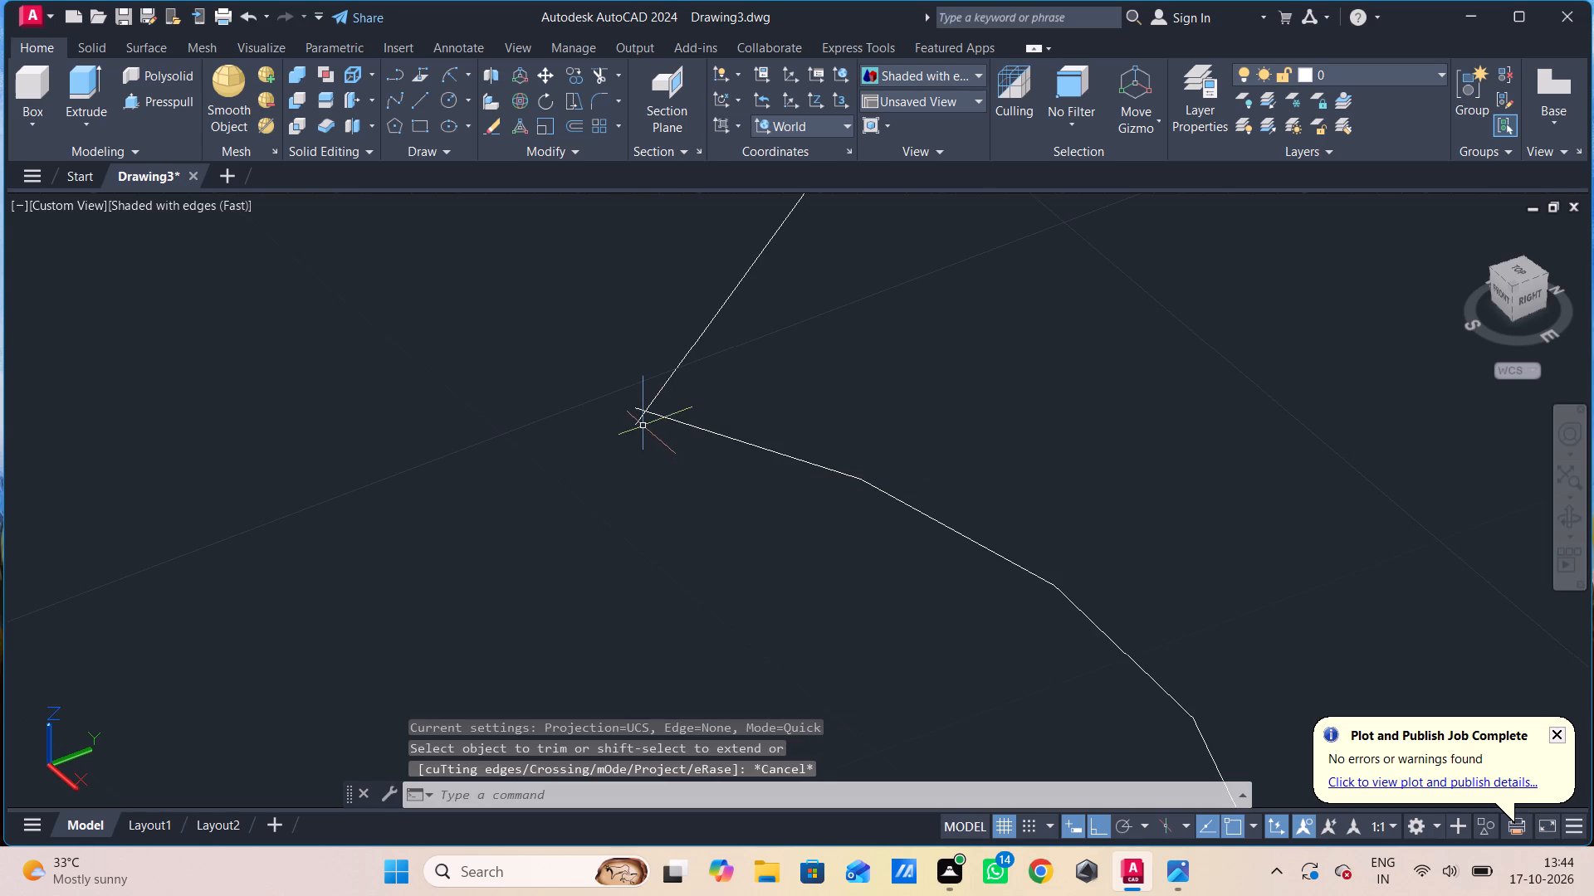
# Stretch the slanted line's loose end vertex onto the arc's endpoint, closing the crossed corner of the joined profile.
pyautogui.click(638, 419)
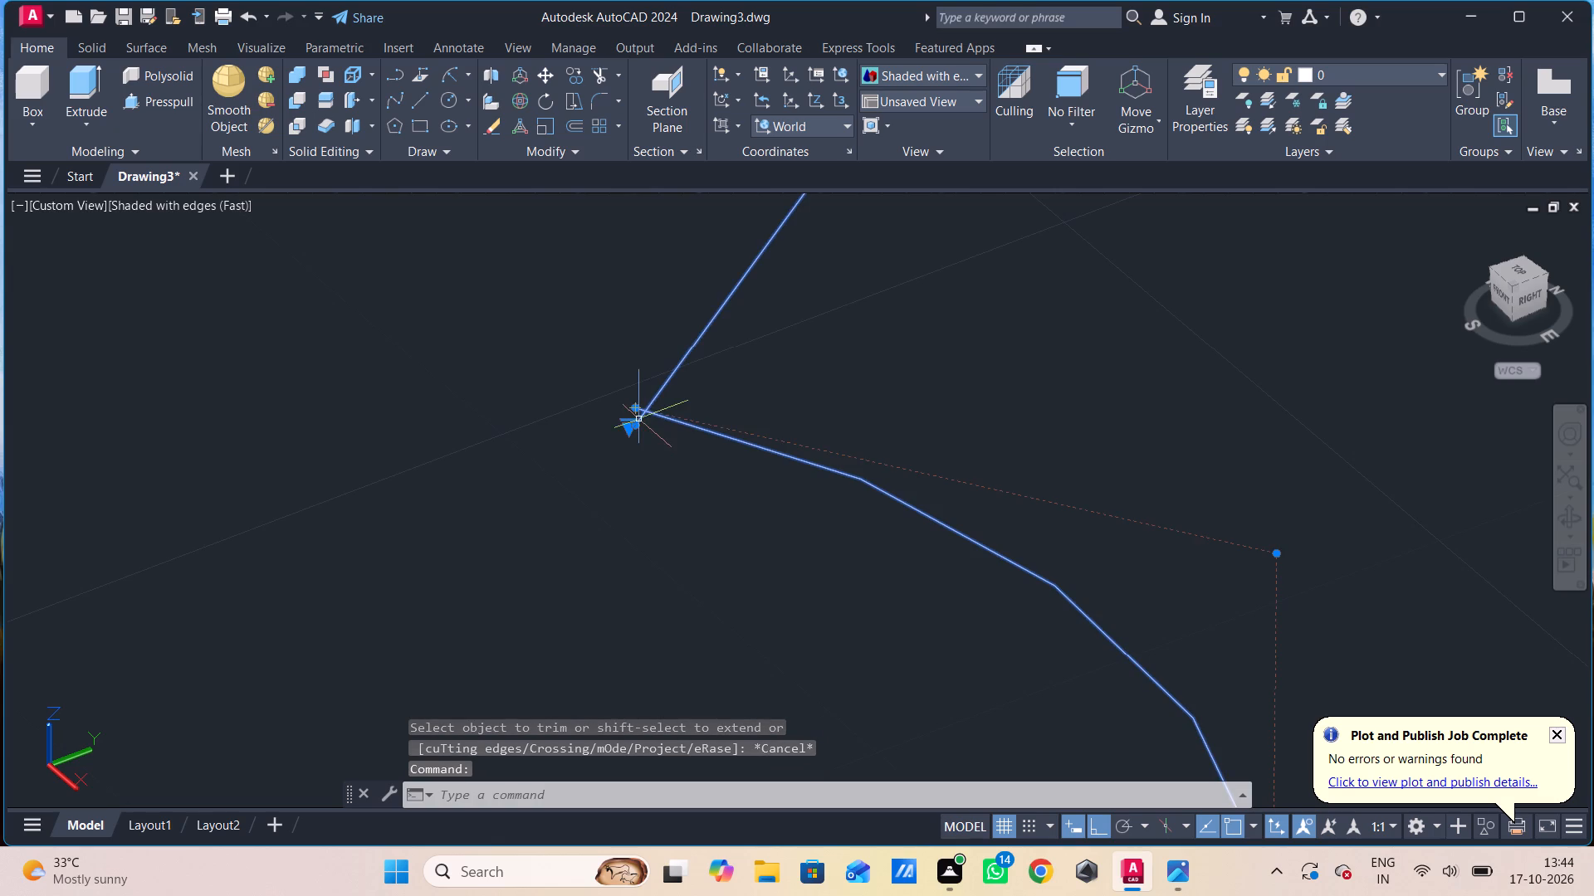
pyautogui.click(638, 423)
pyautogui.click(638, 406)
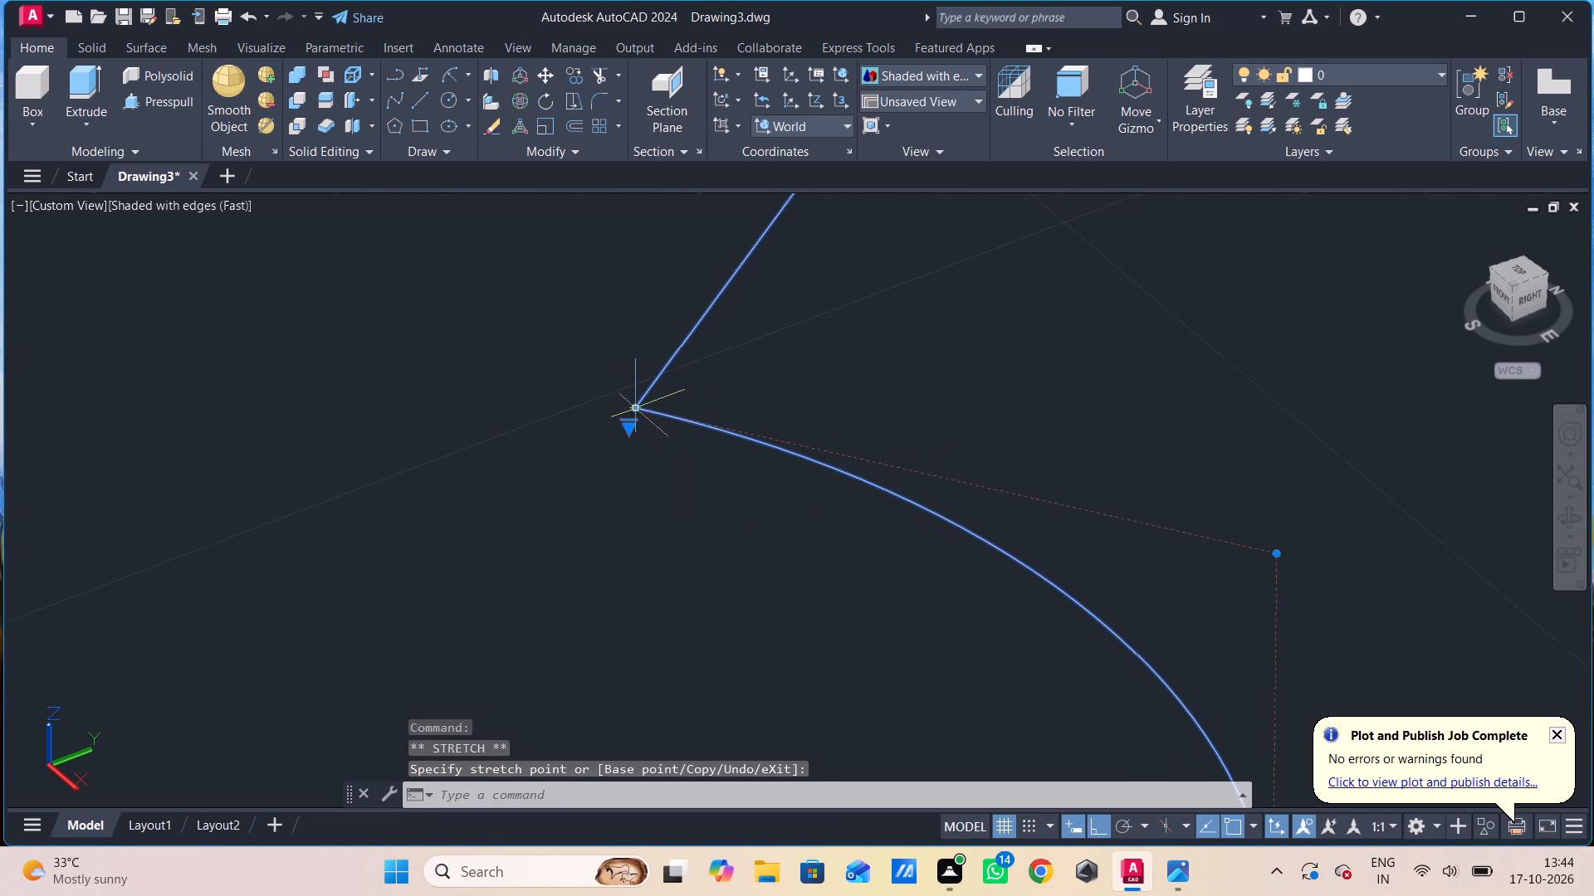
pyautogui.scroll(-6, 669, 416)
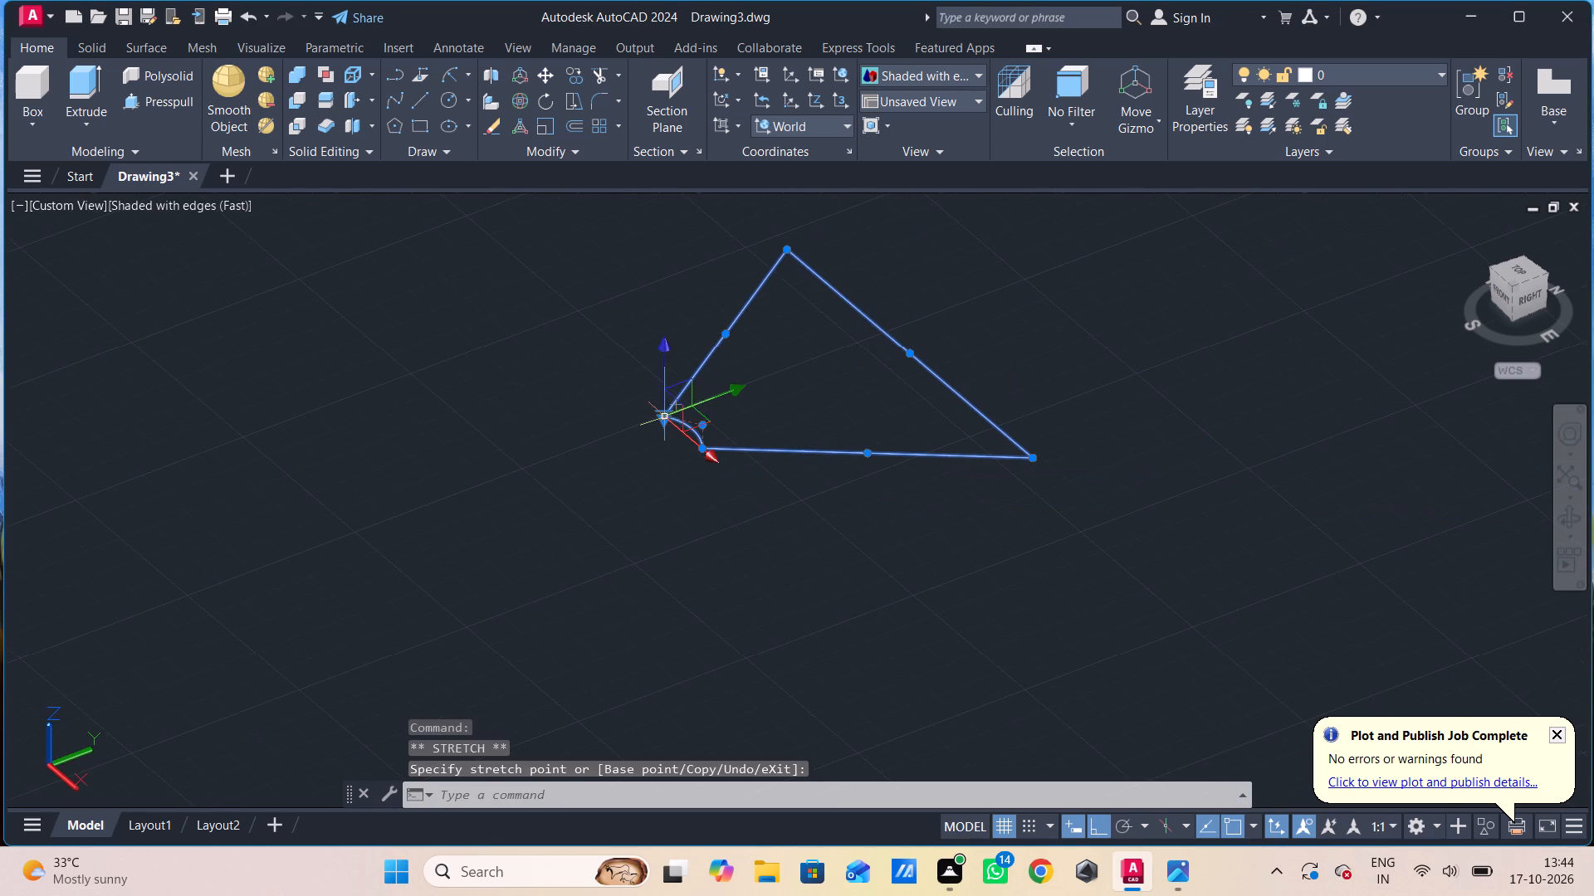
pyautogui.press('Escape')
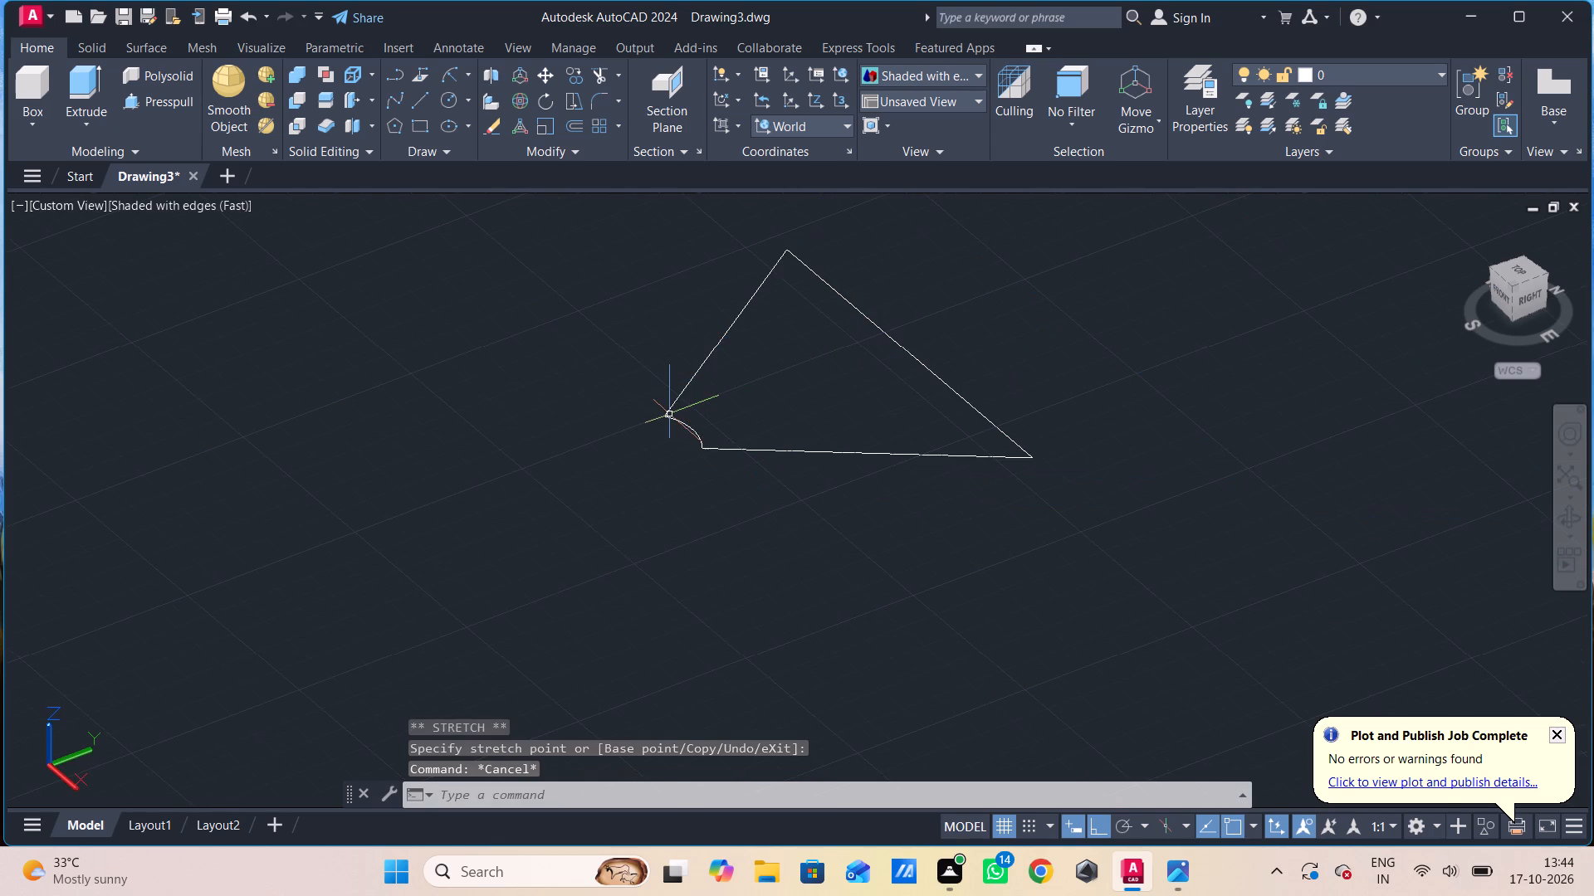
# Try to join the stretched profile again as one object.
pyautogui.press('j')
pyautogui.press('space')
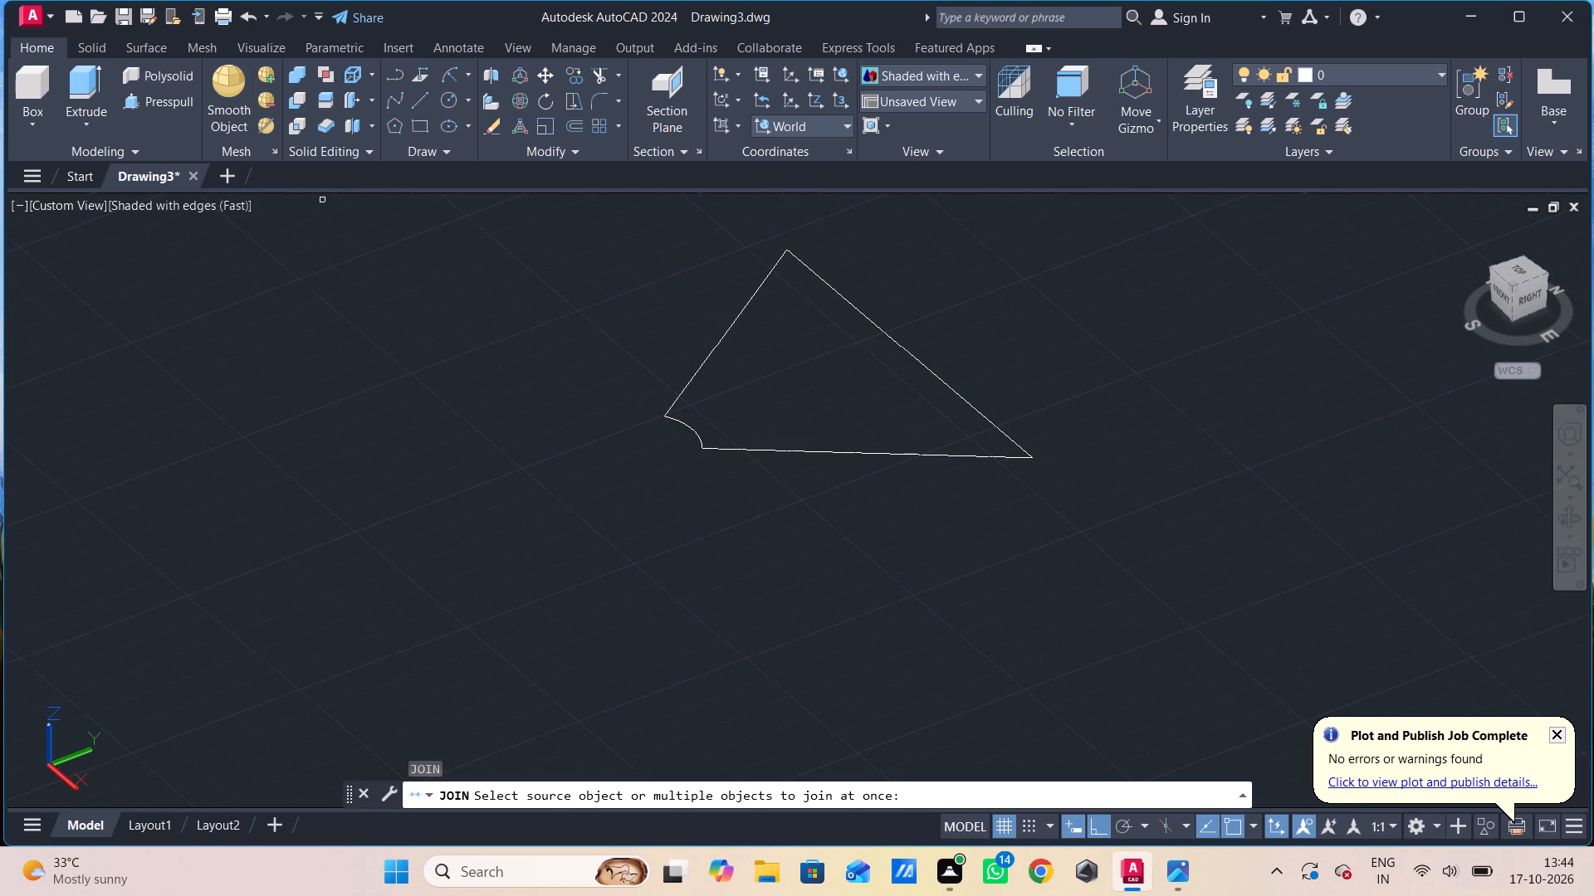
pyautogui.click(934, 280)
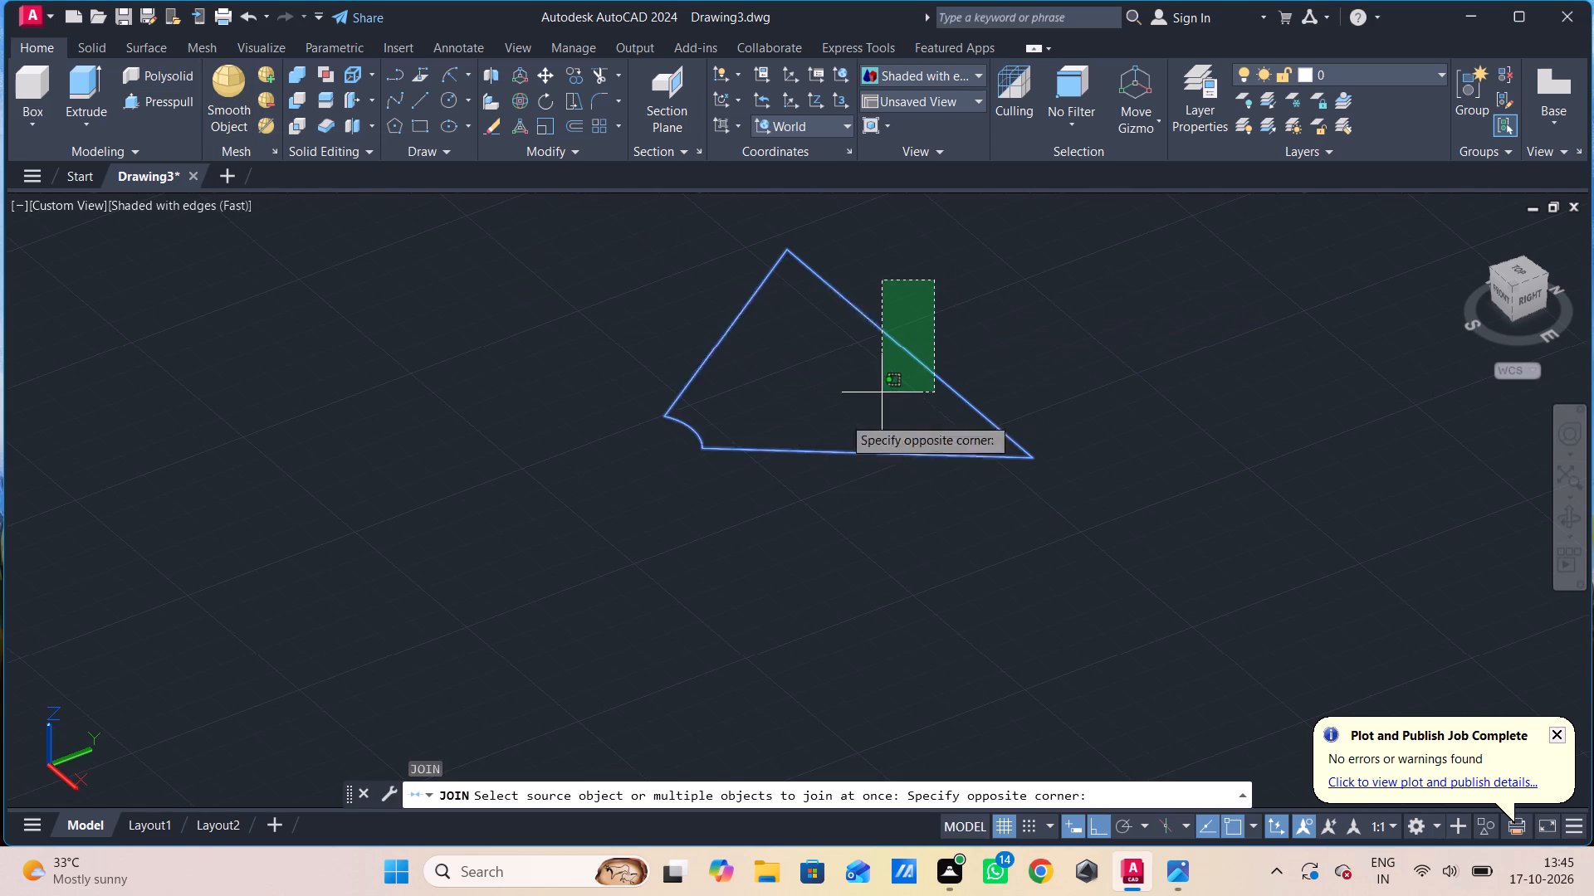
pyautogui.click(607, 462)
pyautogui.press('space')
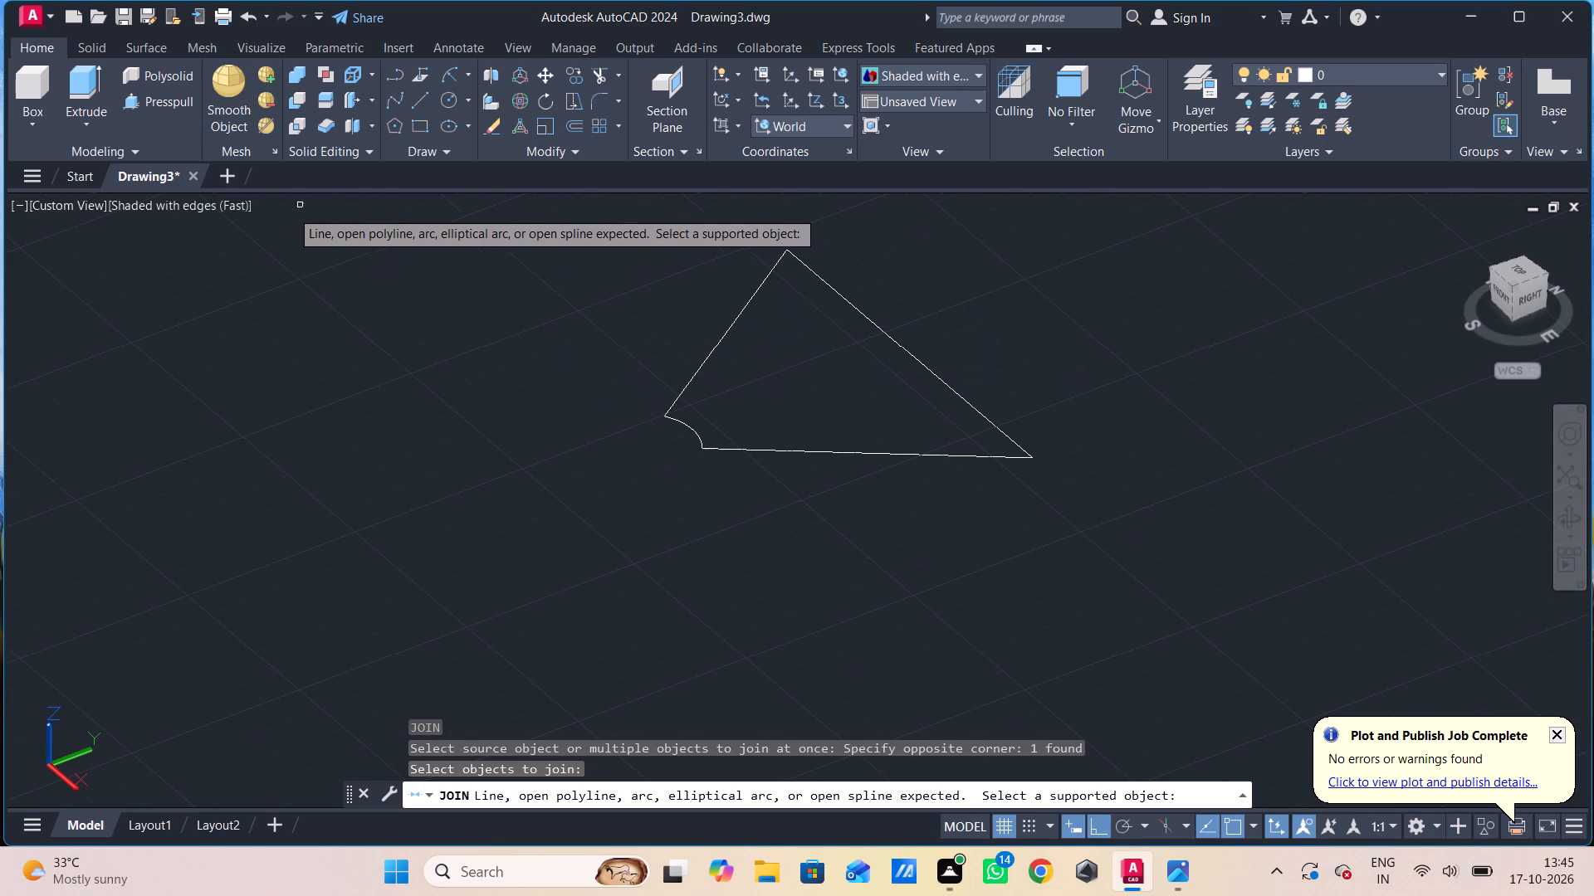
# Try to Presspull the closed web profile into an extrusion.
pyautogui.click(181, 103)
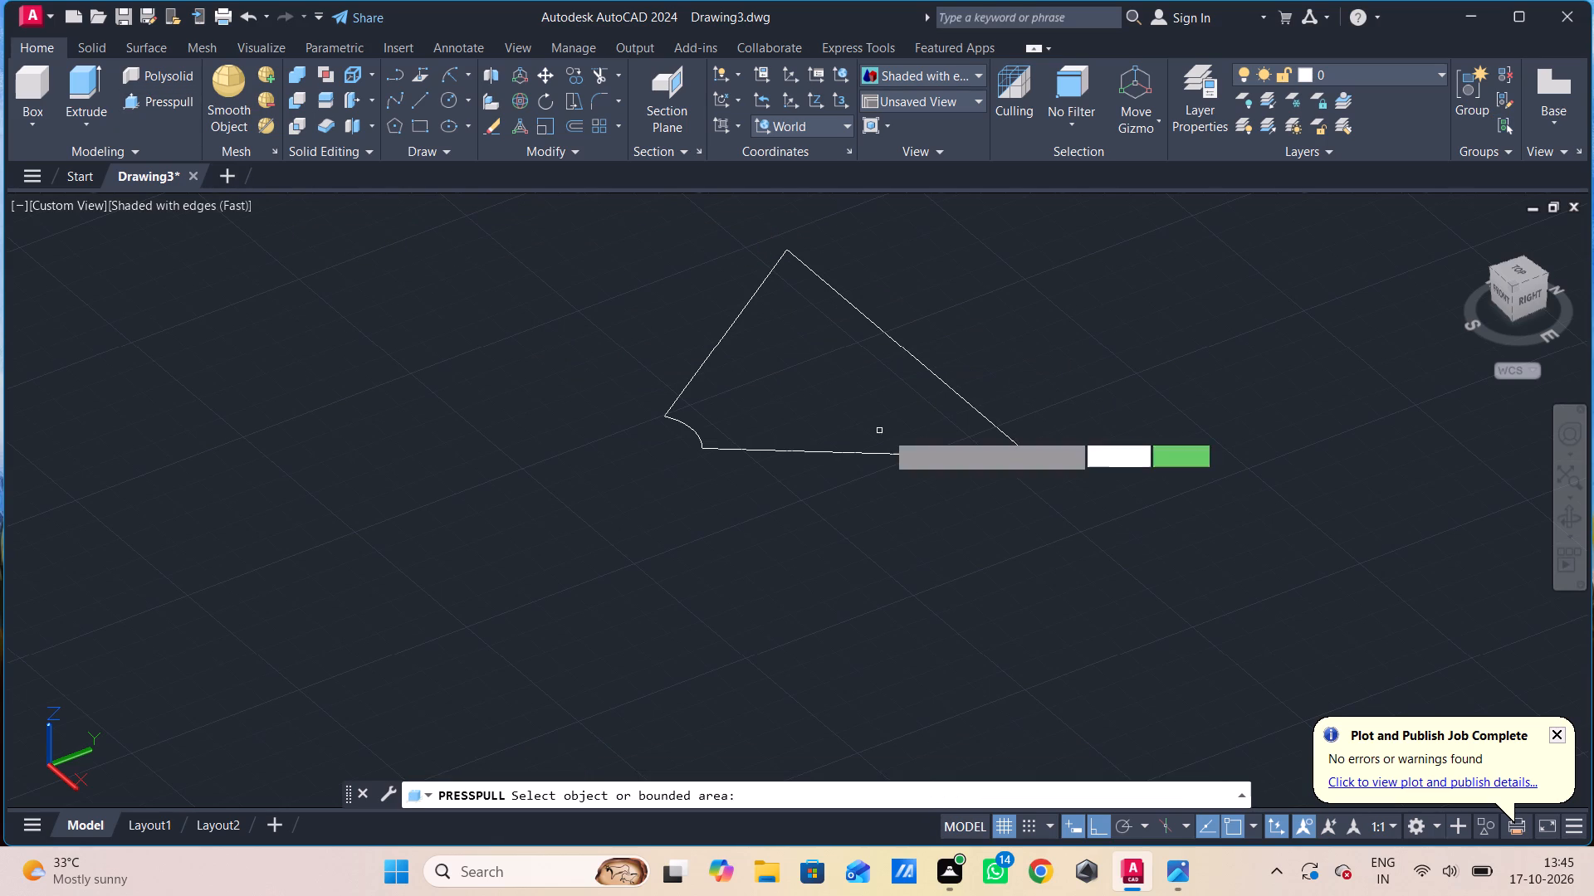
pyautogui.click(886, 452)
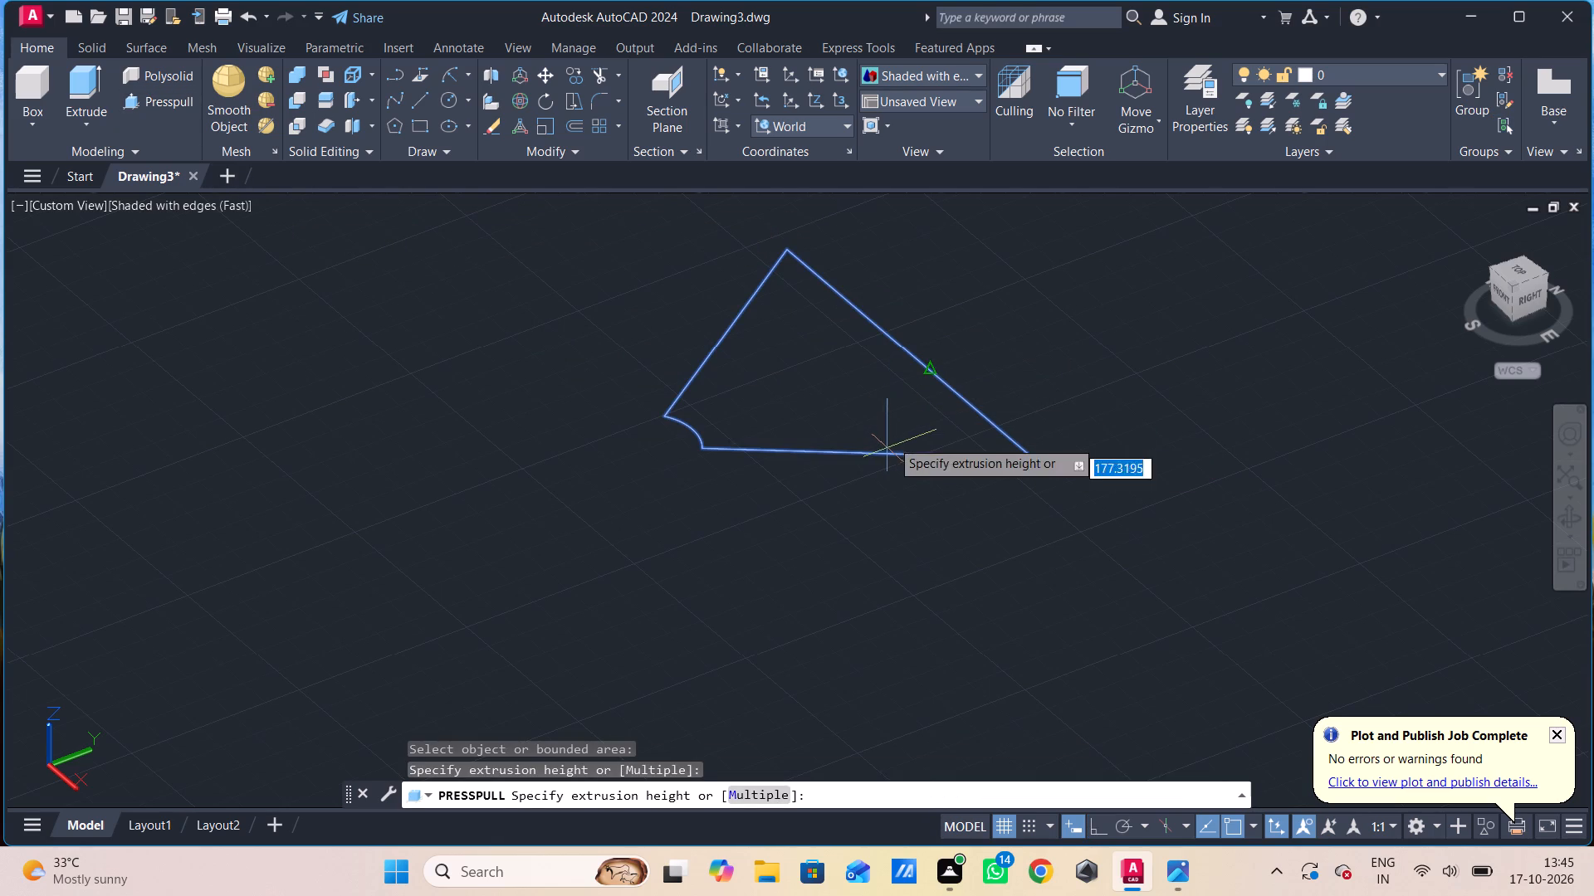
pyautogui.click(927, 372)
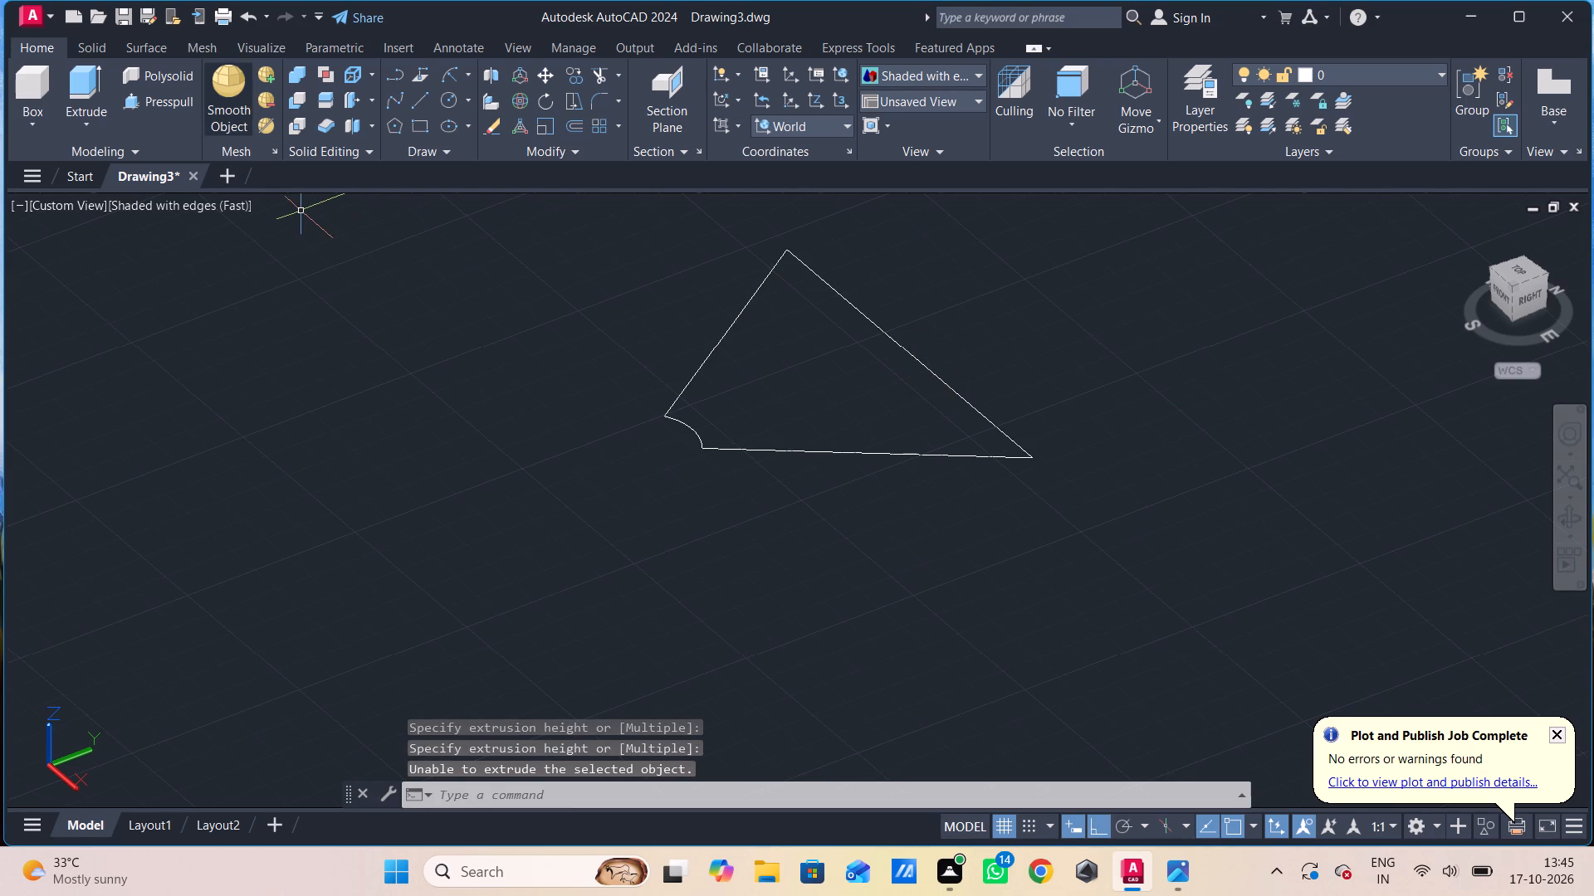
# Examine the profile's corner where the slanted line meets the arc for any remaining gap or overlap.
pyautogui.scroll(6, 667, 424)
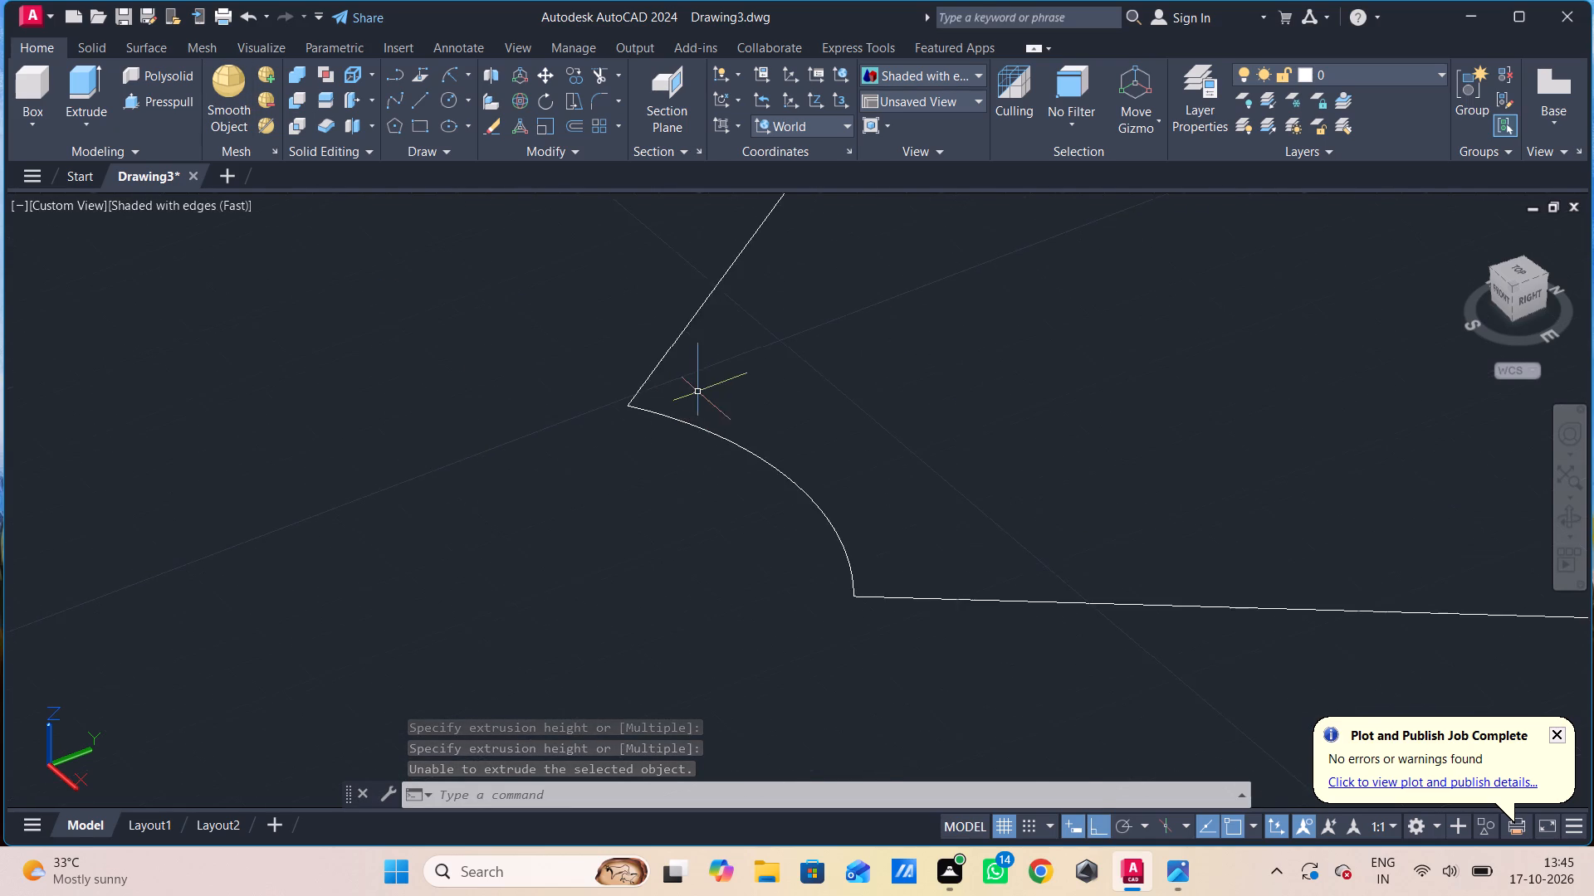
pyautogui.scroll(5, 697, 392)
pyautogui.scroll(-5, 701, 387)
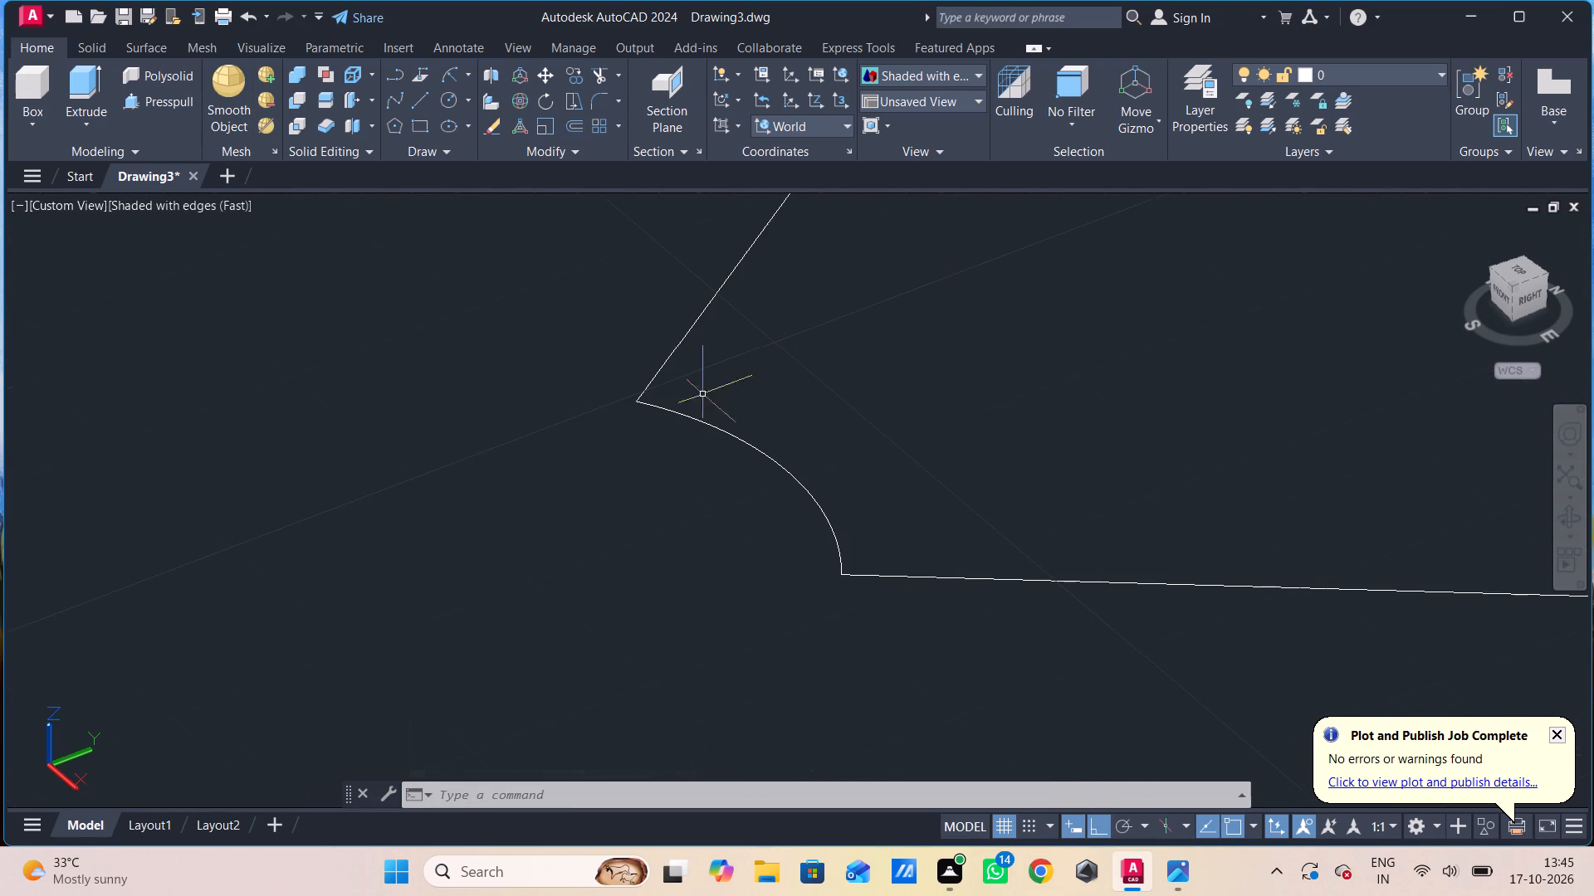
pyautogui.scroll(1, 816, 446)
pyautogui.scroll(-3, 564, 387)
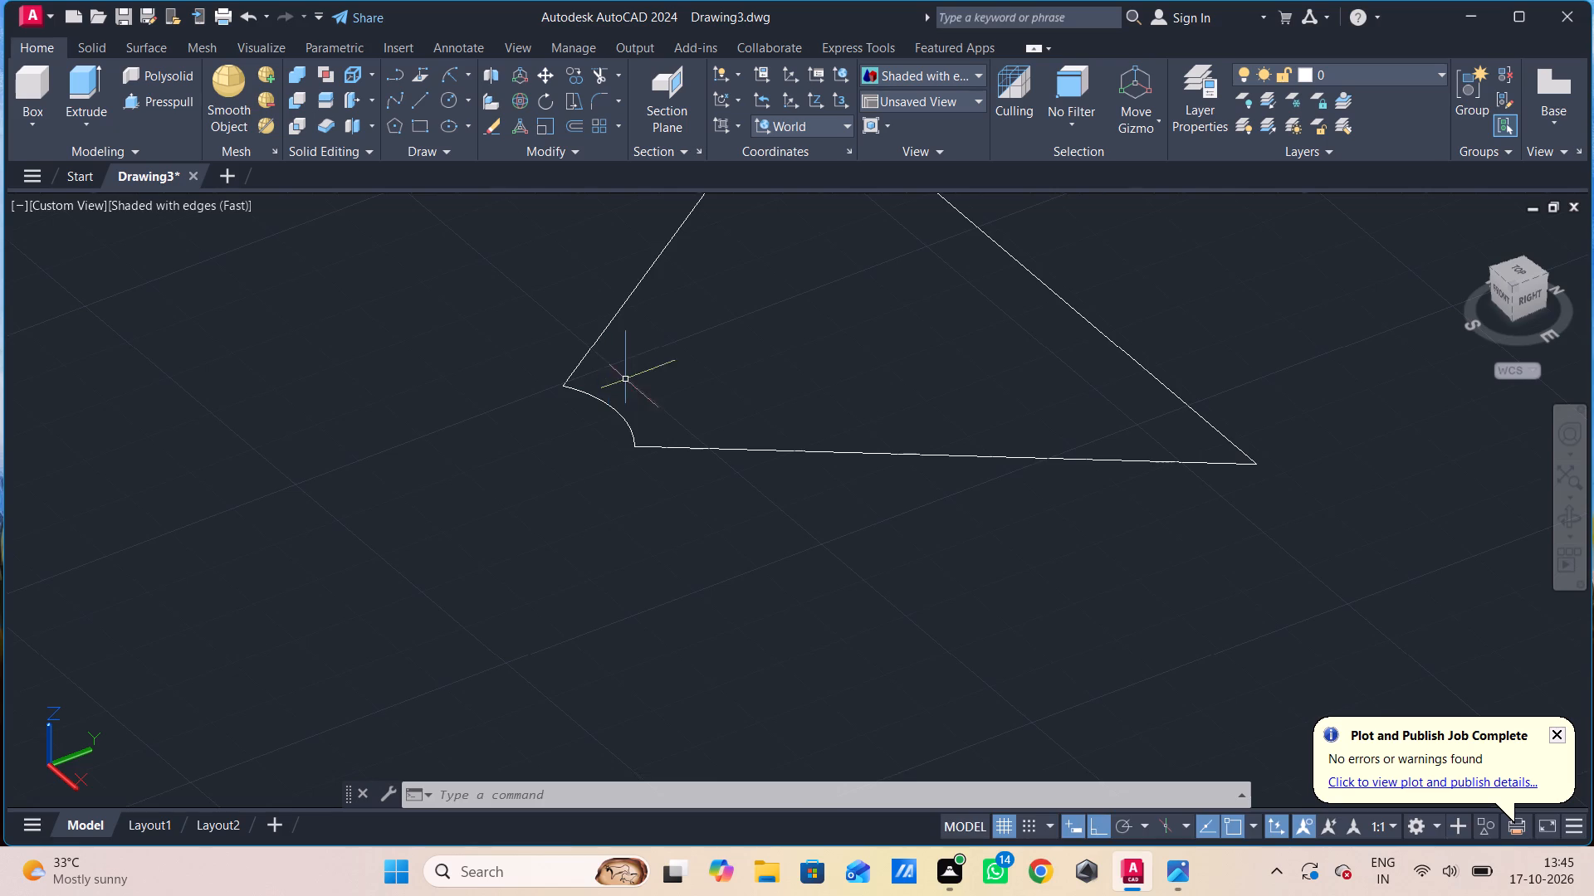
pyautogui.moveTo(626, 384); pyautogui.dragTo(524, 448, button='middle')
pyautogui.scroll(-1, 521, 448)
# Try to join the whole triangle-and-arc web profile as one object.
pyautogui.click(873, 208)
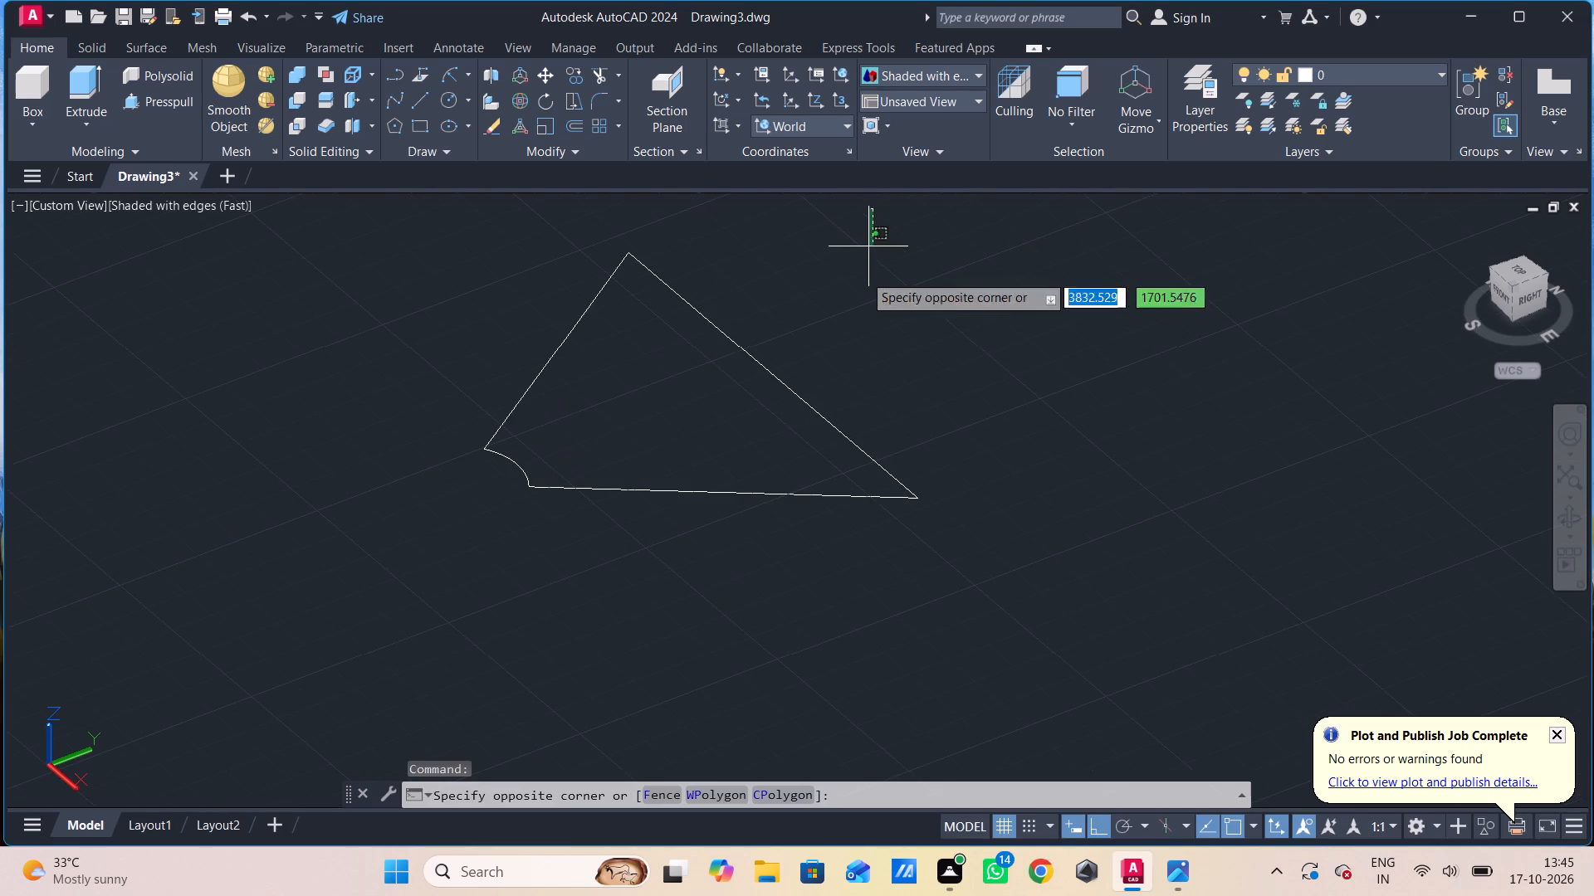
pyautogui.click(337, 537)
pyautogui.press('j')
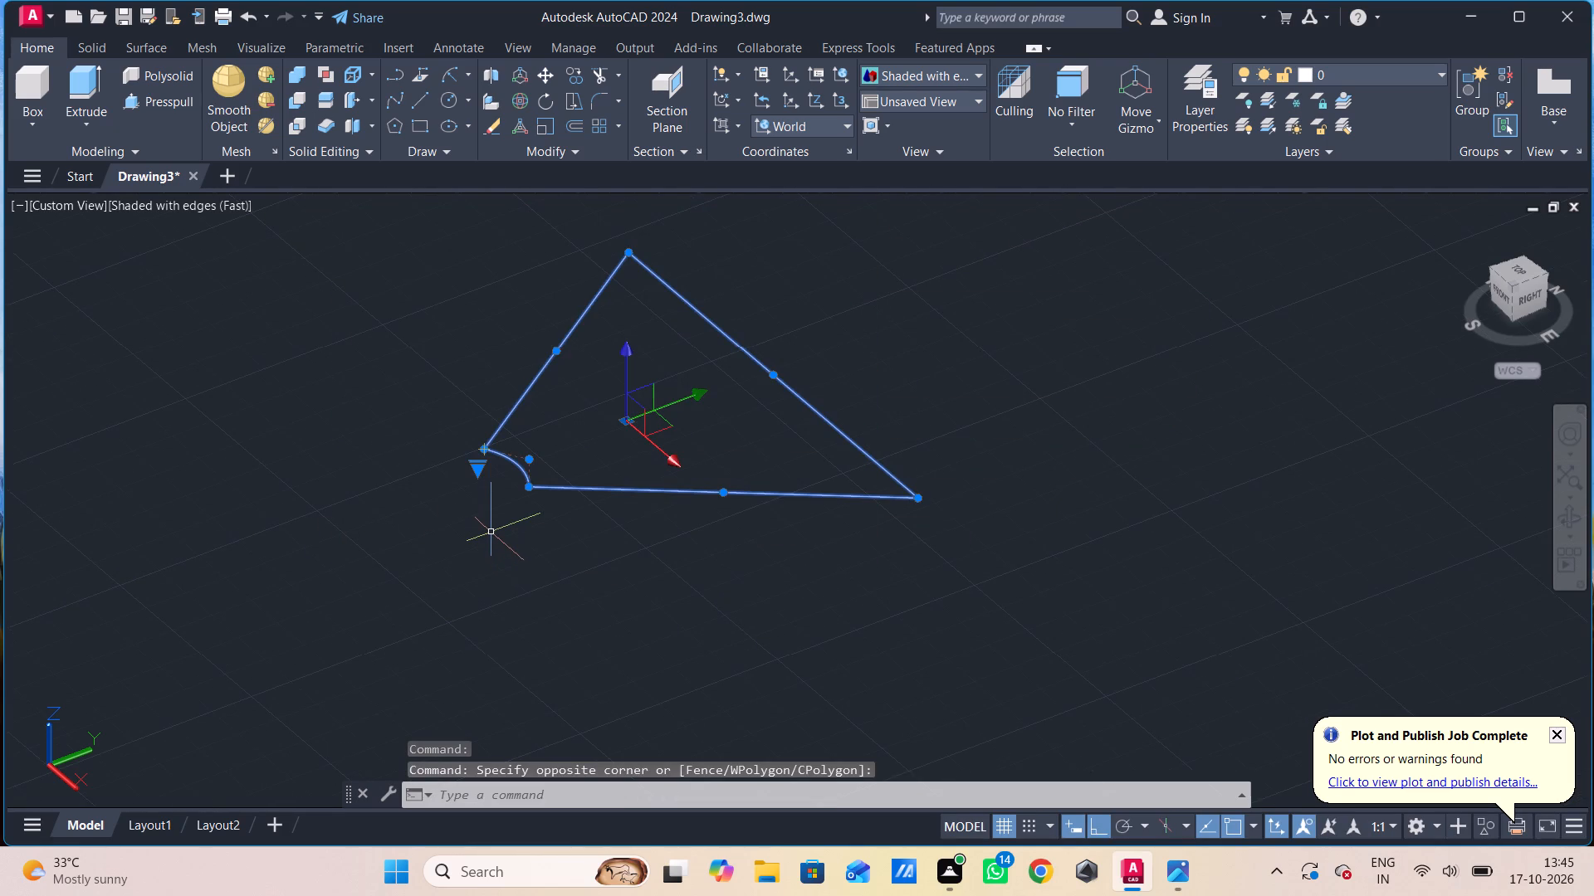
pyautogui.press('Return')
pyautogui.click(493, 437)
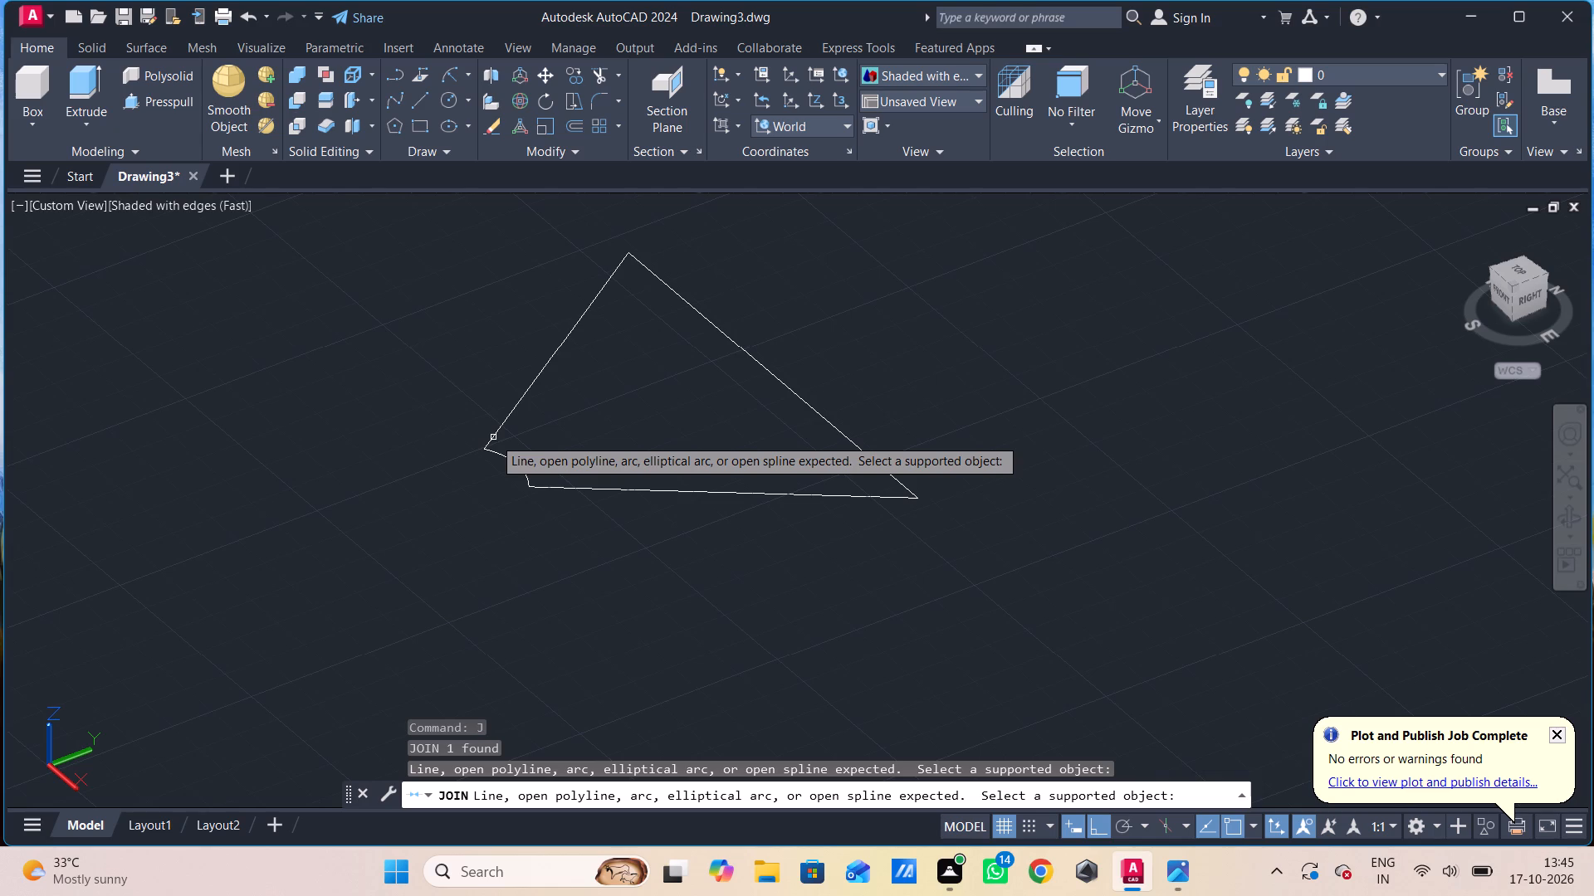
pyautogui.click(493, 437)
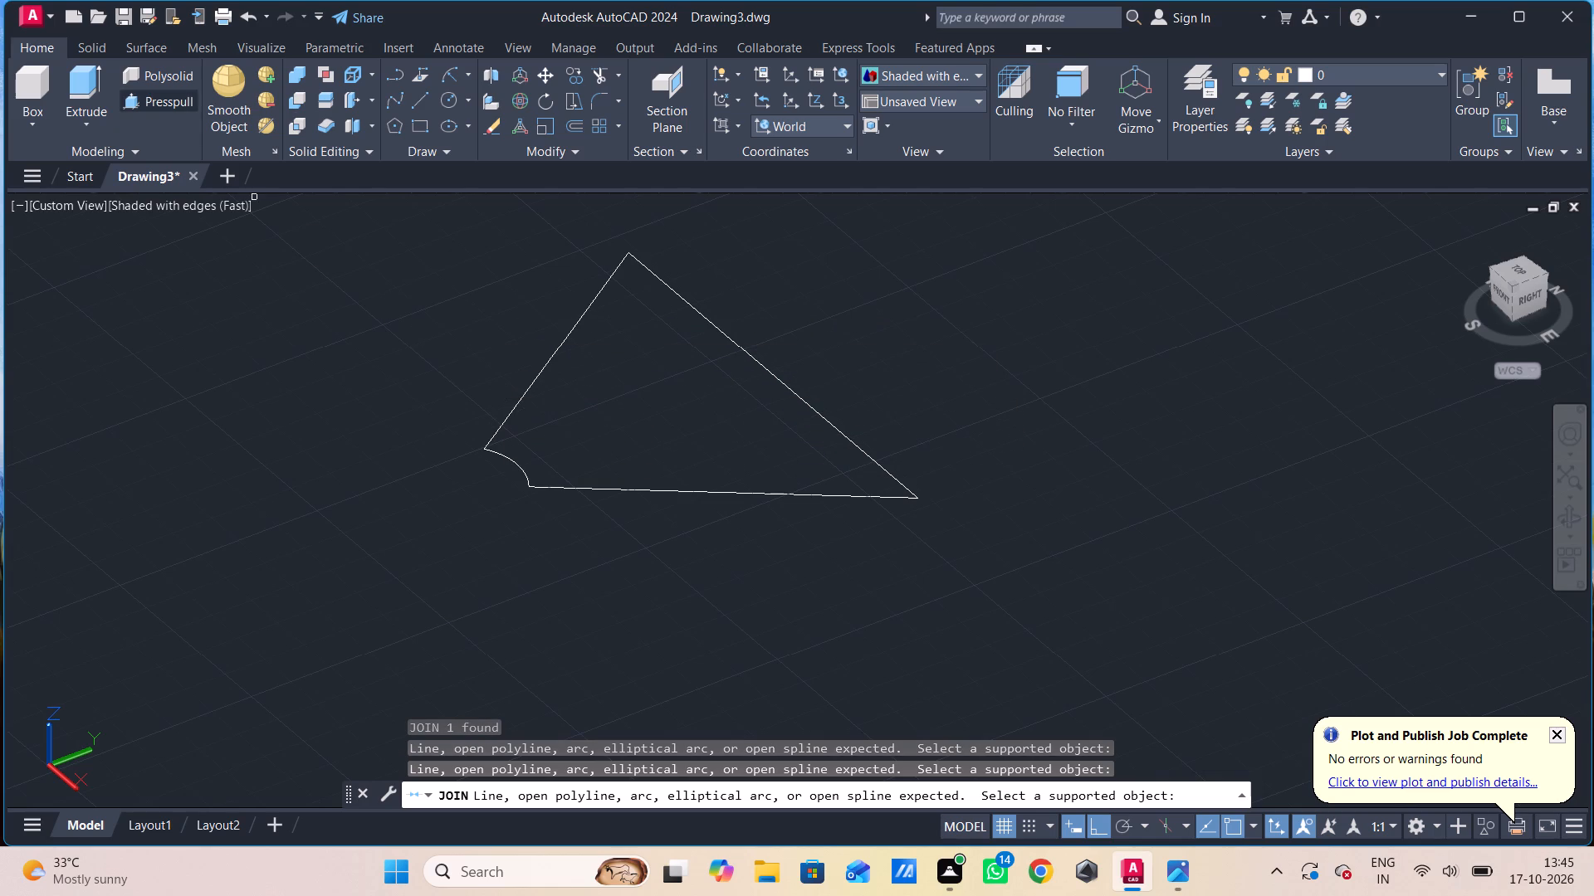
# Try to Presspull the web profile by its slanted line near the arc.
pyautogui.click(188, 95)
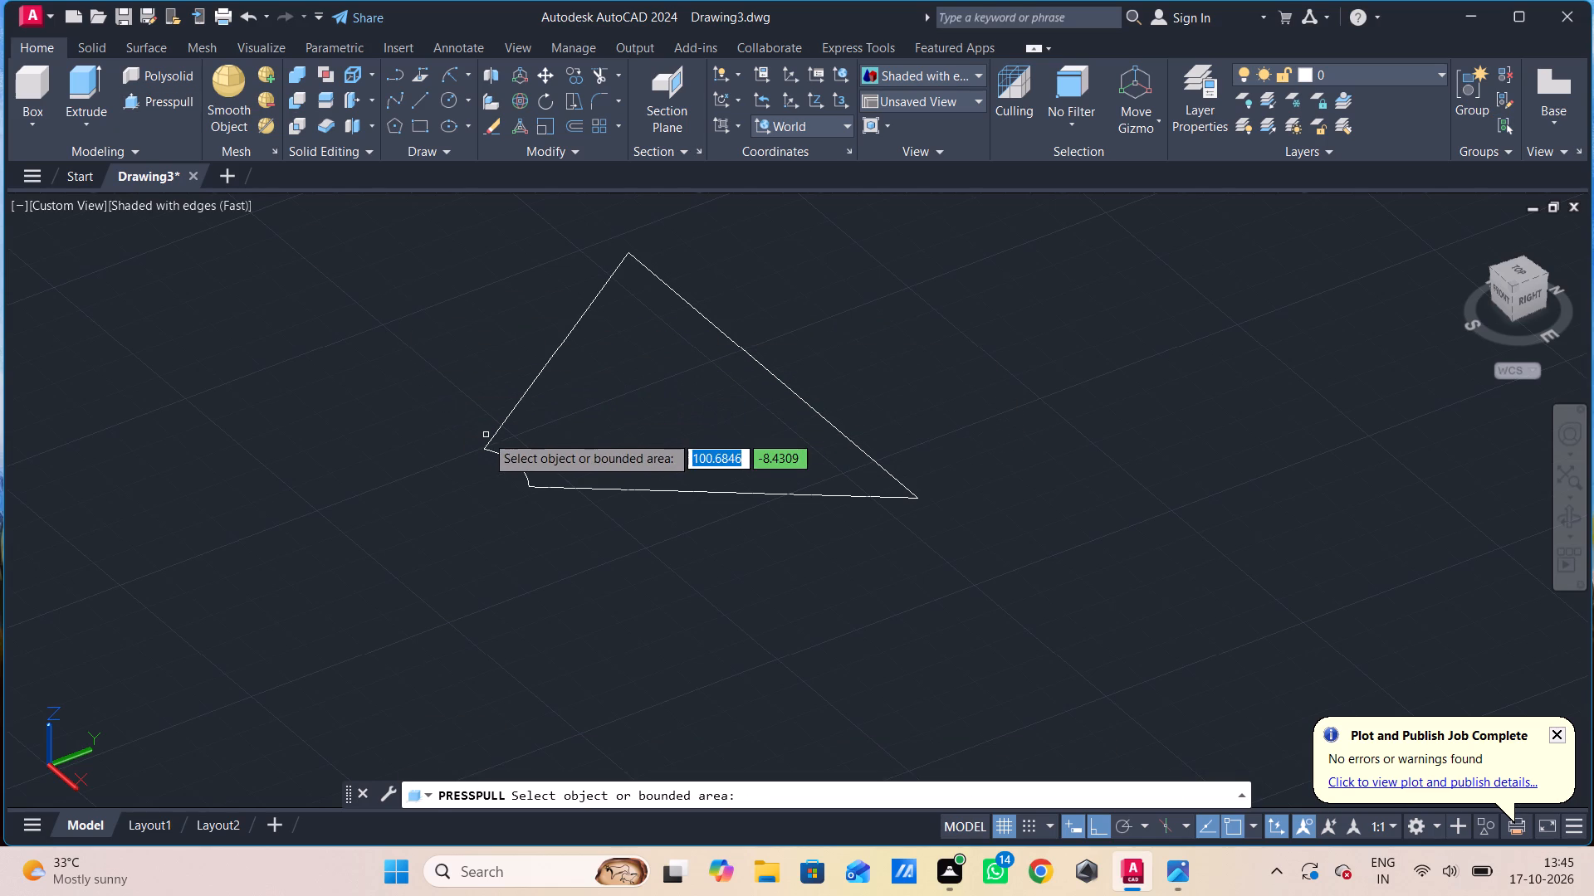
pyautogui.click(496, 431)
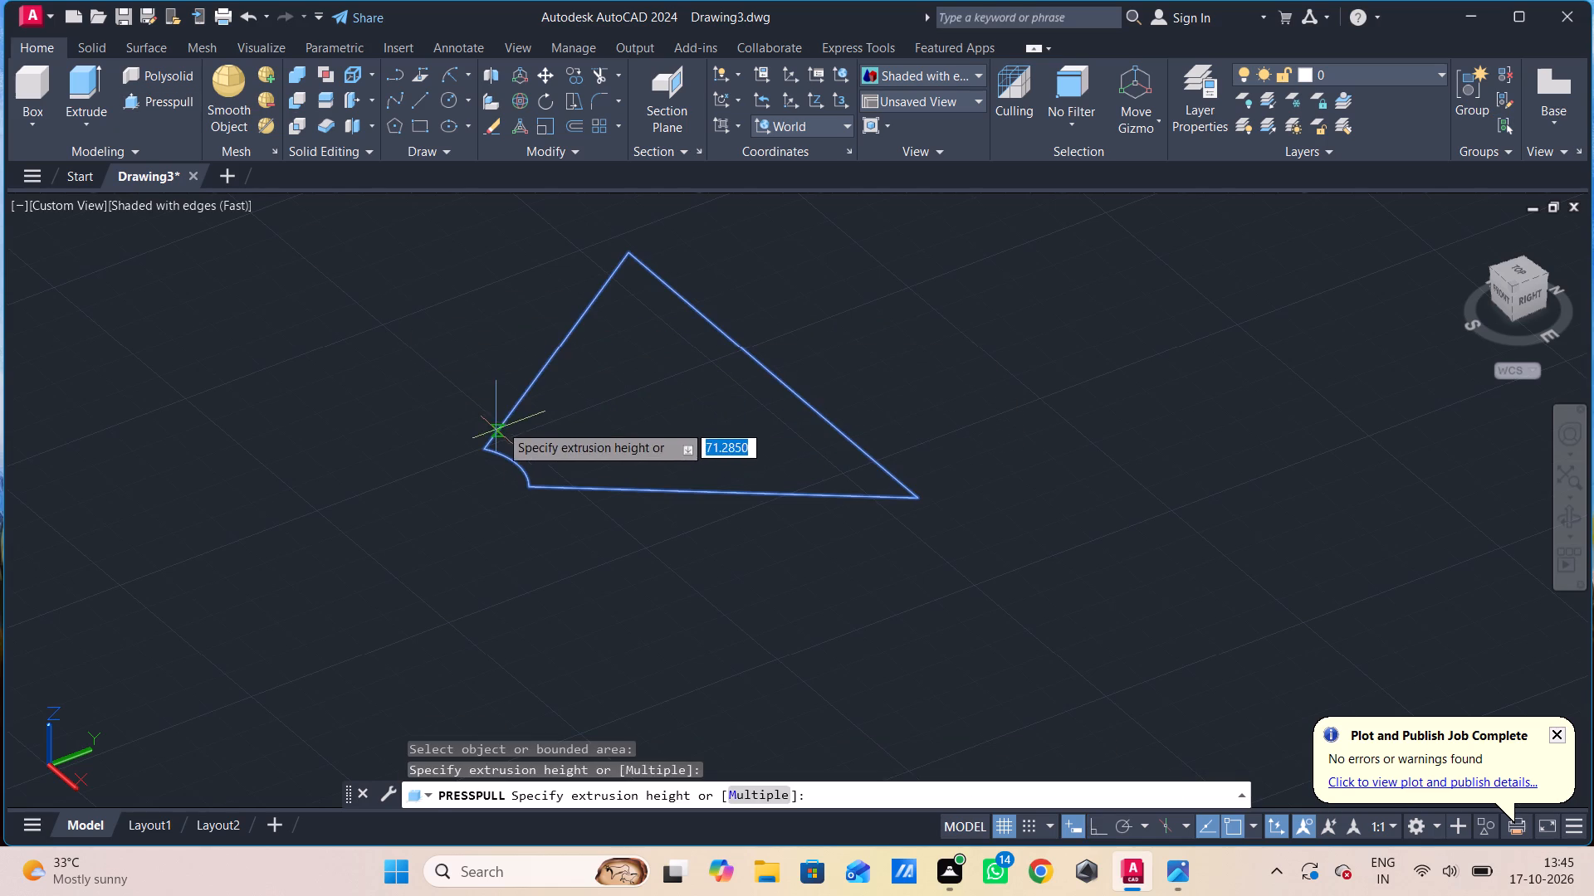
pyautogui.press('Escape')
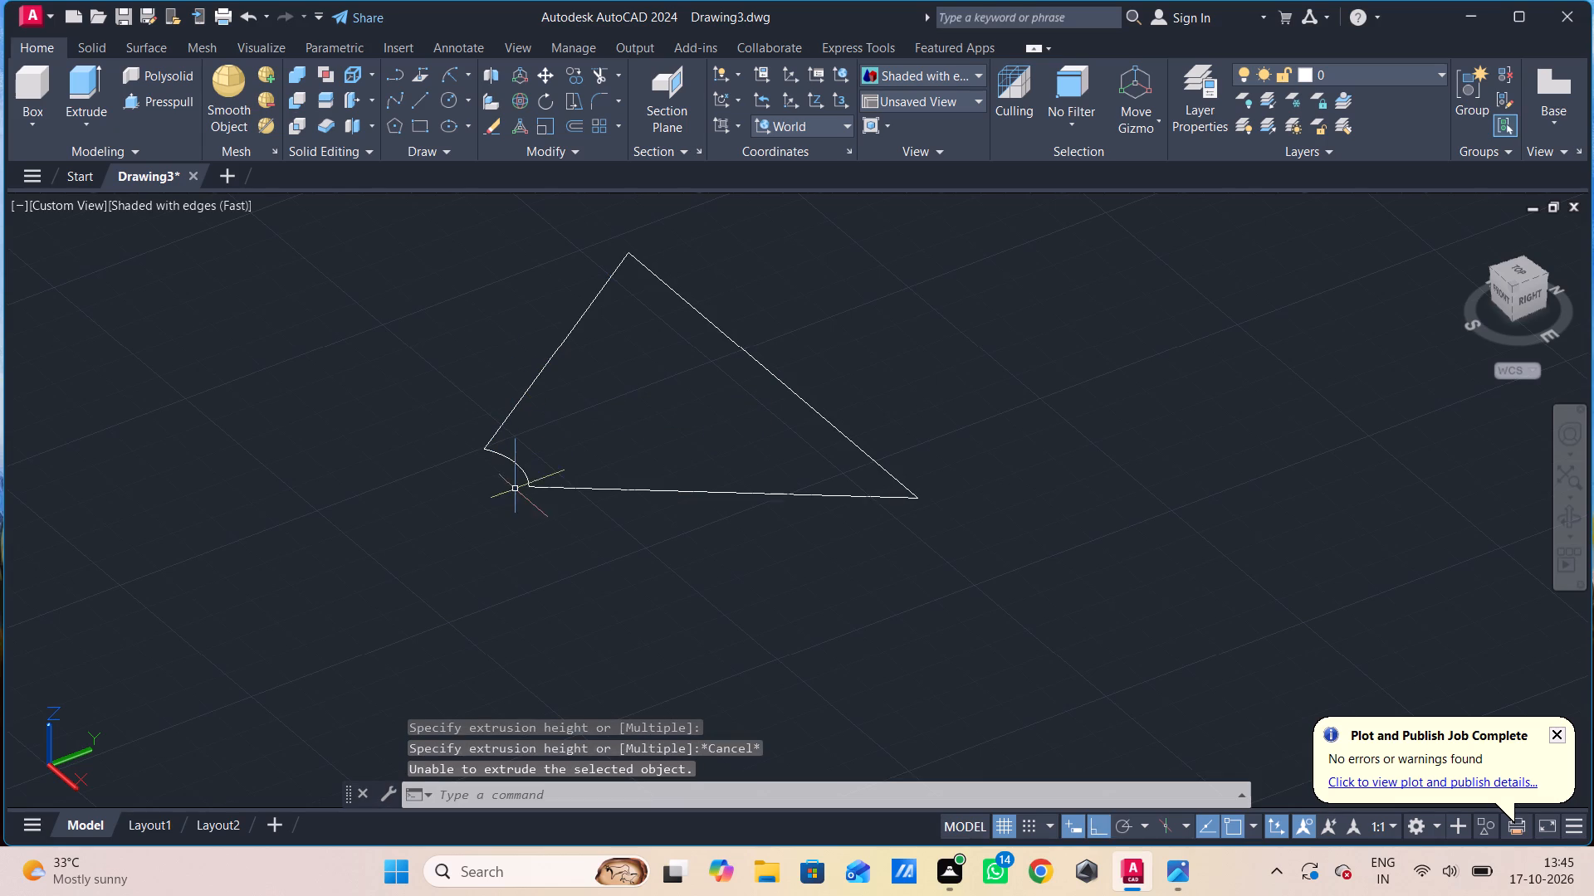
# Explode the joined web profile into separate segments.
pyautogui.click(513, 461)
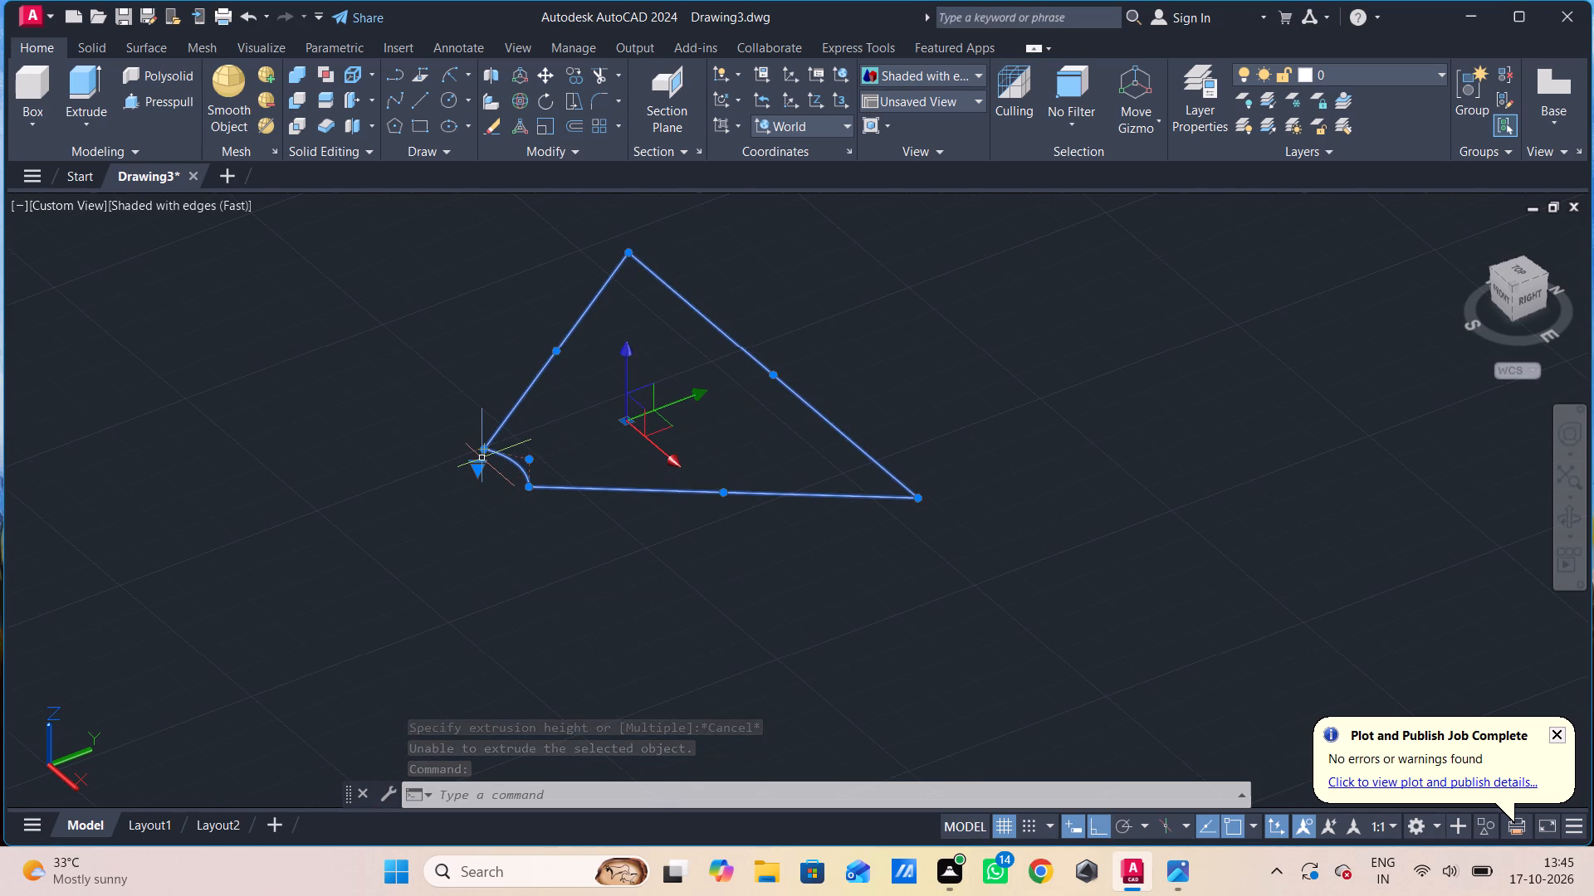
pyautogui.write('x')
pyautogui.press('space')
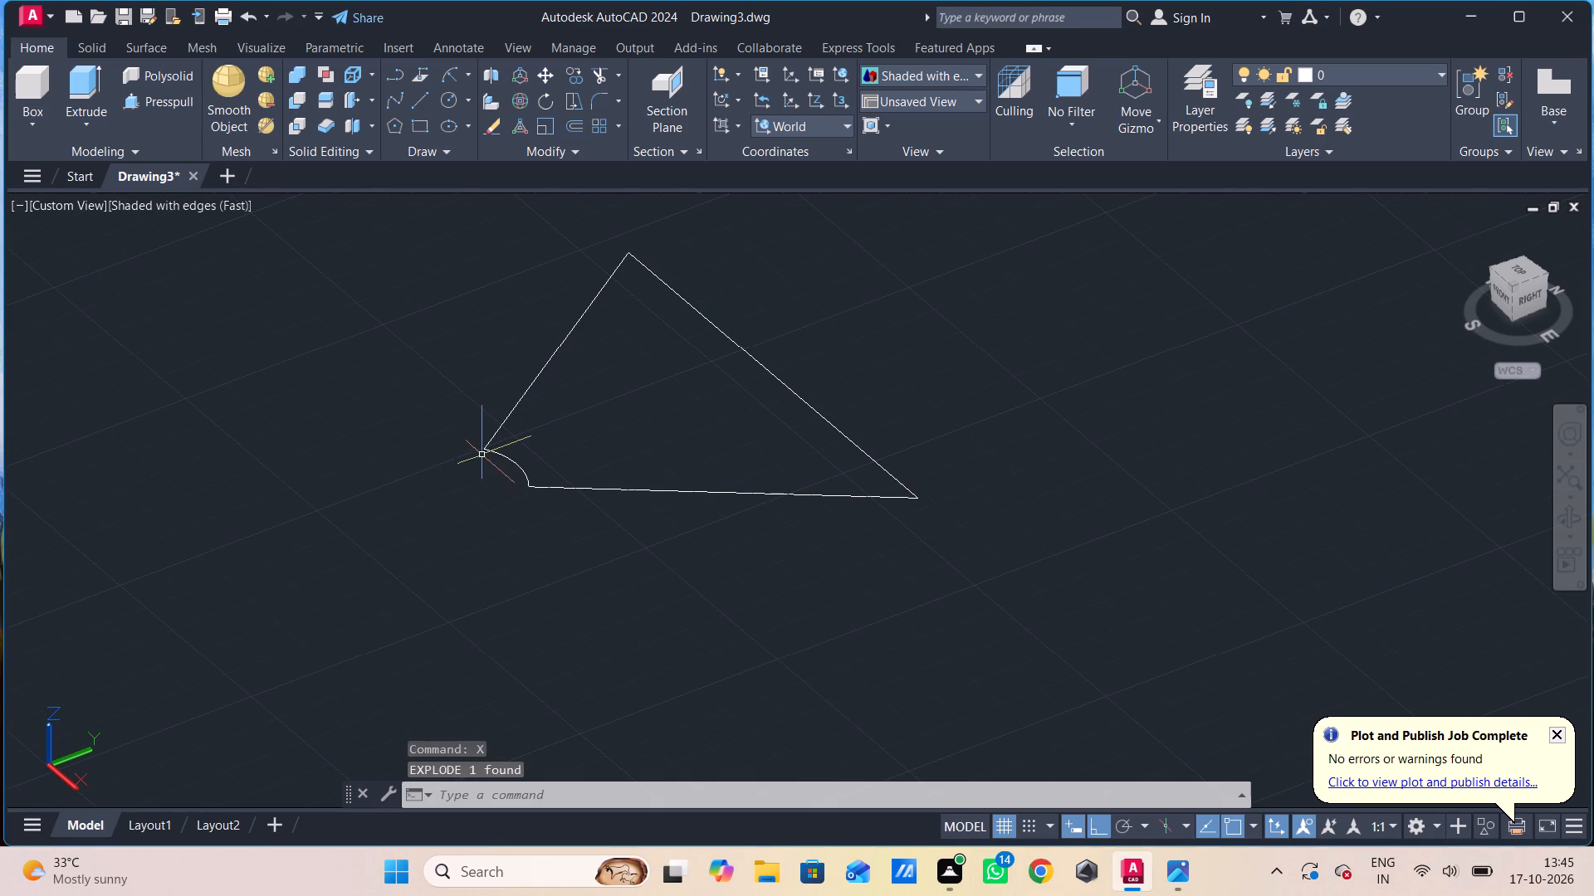
# Undo the explode and the preceding Presspull, join, trim and grip edits, back to the open gap at the arc's lower end.
pyautogui.hotkey('ctrl', 'z')
pyautogui.hotkey('ctrl', 'z')
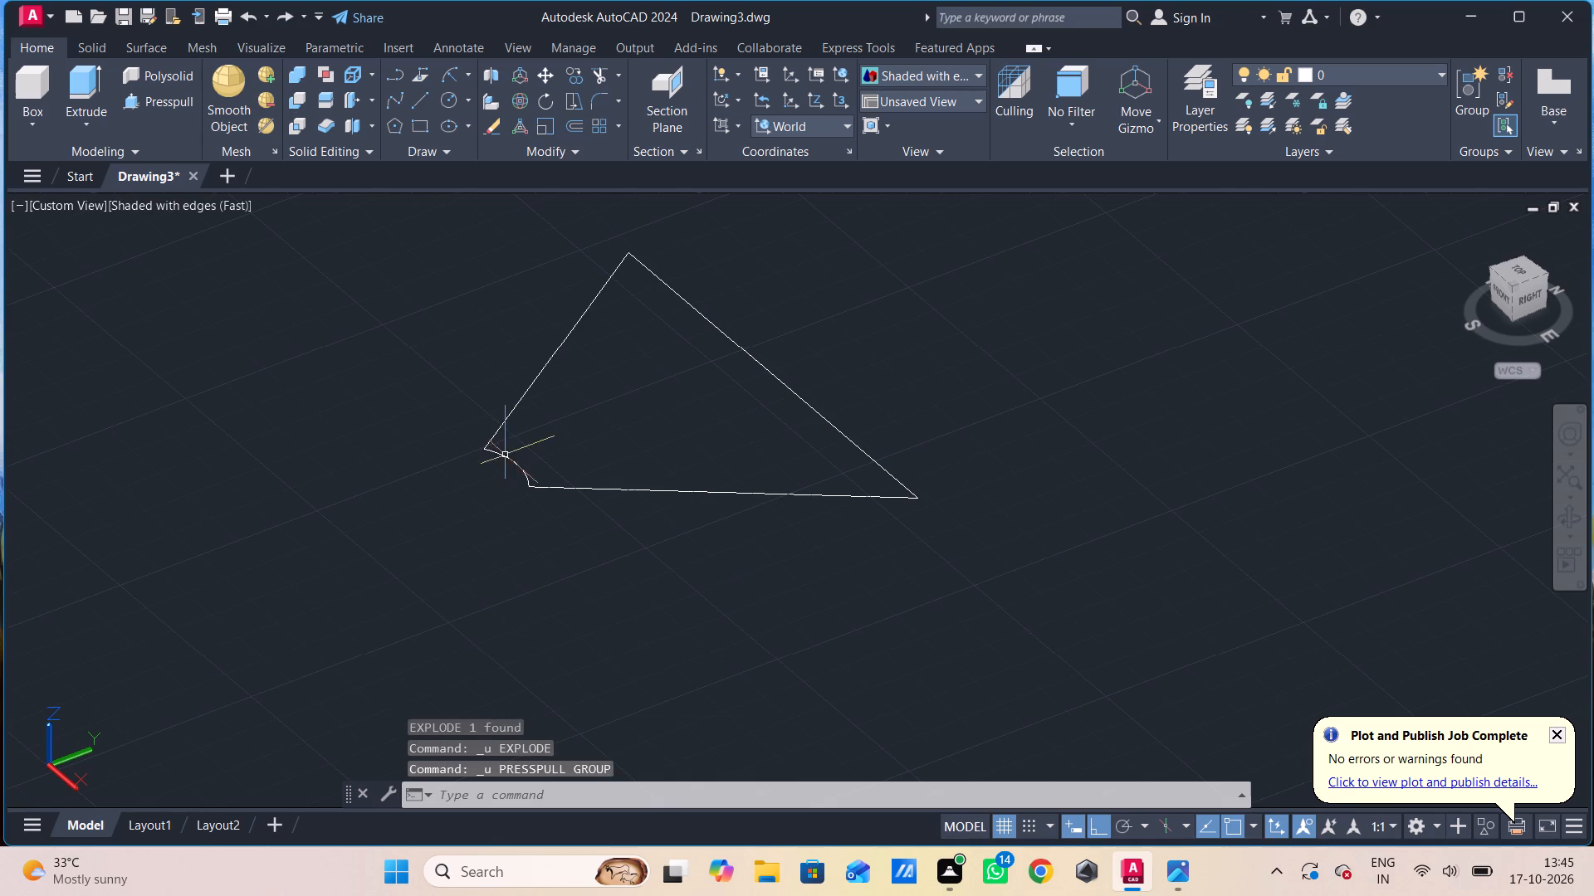
pyautogui.hotkey('ctrl', 'z')
pyautogui.hotkey('ctrl', 'z')
pyautogui.hotkey('ctrl', 'z')
pyautogui.hotkey('ctrl', 'z')
pyautogui.hotkey('ctrl', 'z')
pyautogui.hotkey('ctrl', 'z')
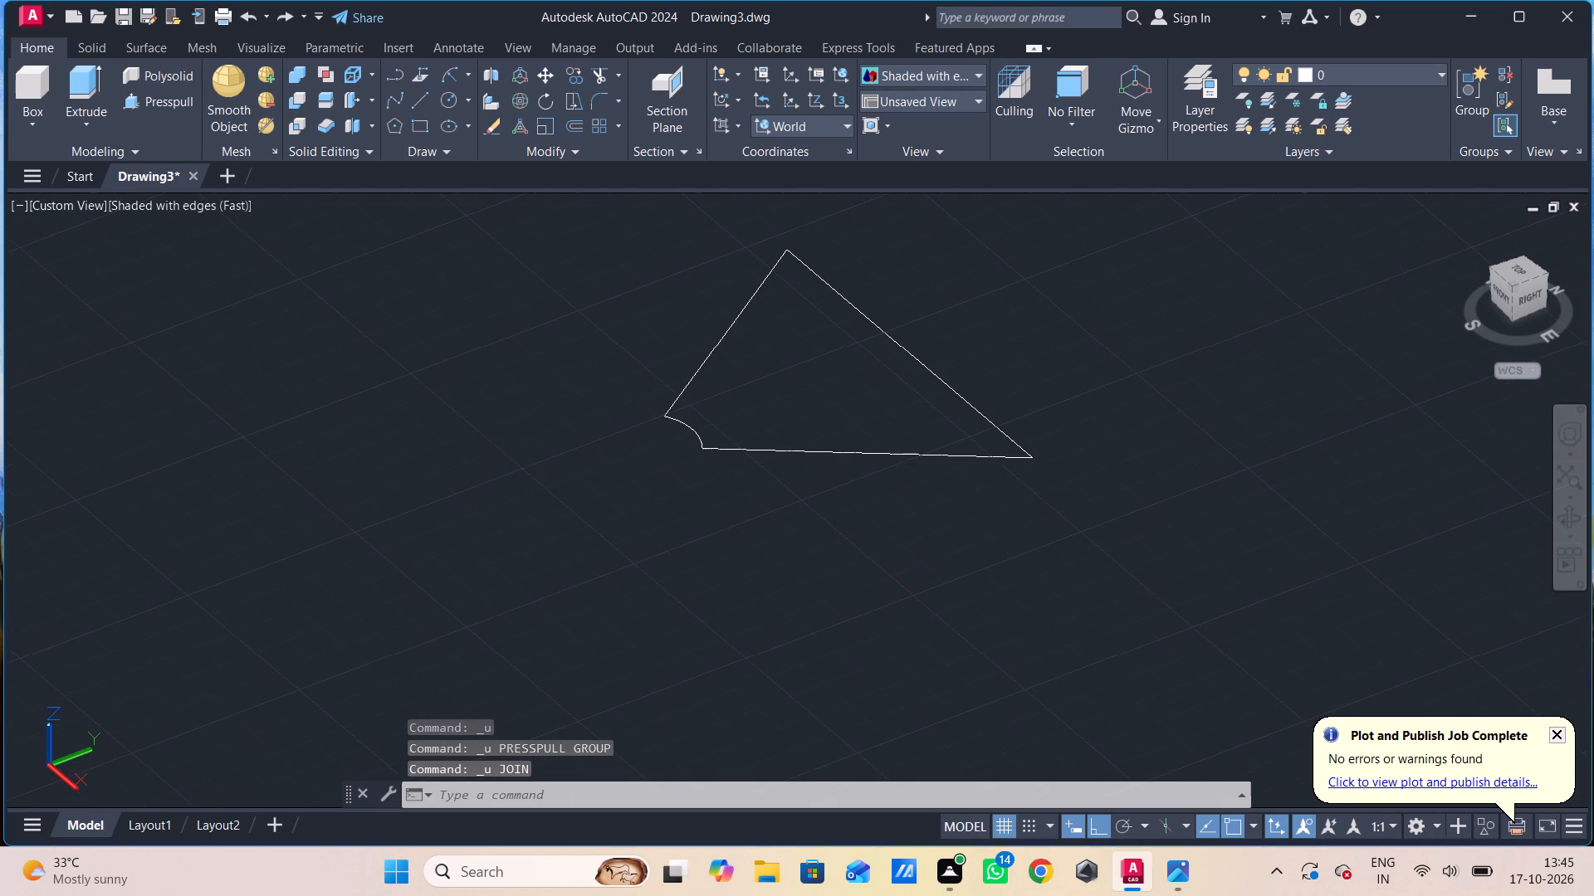
pyautogui.hotkey('ctrl', 'z')
pyautogui.hotkey('ctrl', 'z')
pyautogui.hotkey('ctrl', 'z')
pyautogui.hotkey('ctrl', 'z')
pyautogui.hotkey('ctrl', 'z')
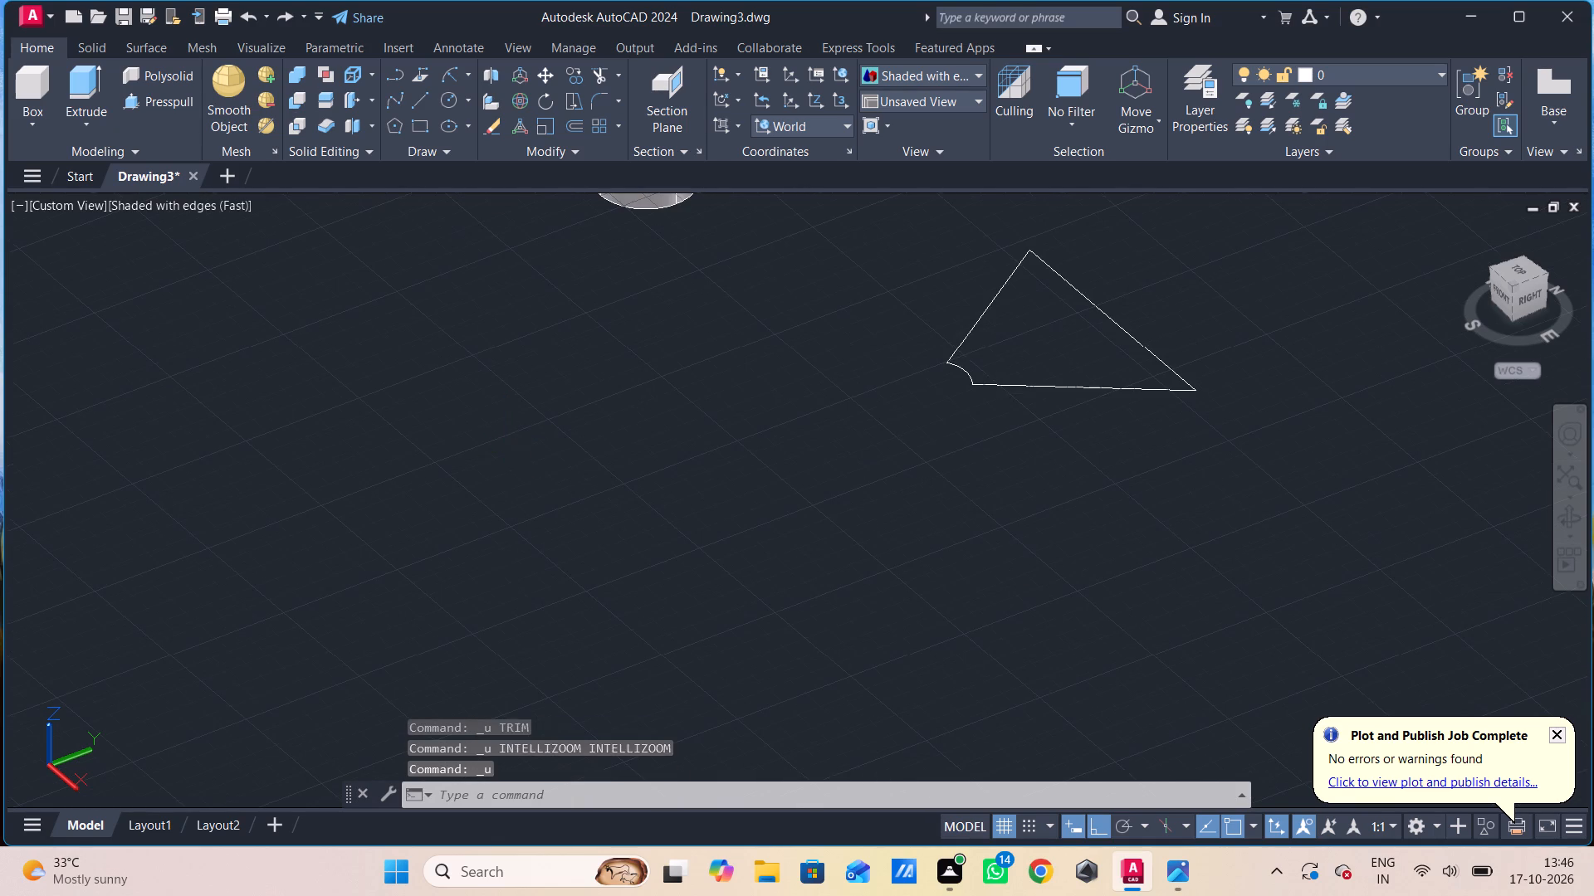
pyautogui.hotkey('ctrl', 'z')
pyautogui.hotkey('ctrl', 'z')
pyautogui.hotkey('ctrl', 'z')
pyautogui.hotkey('ctrl', 'z')
pyautogui.hotkey('ctrl', 'z')
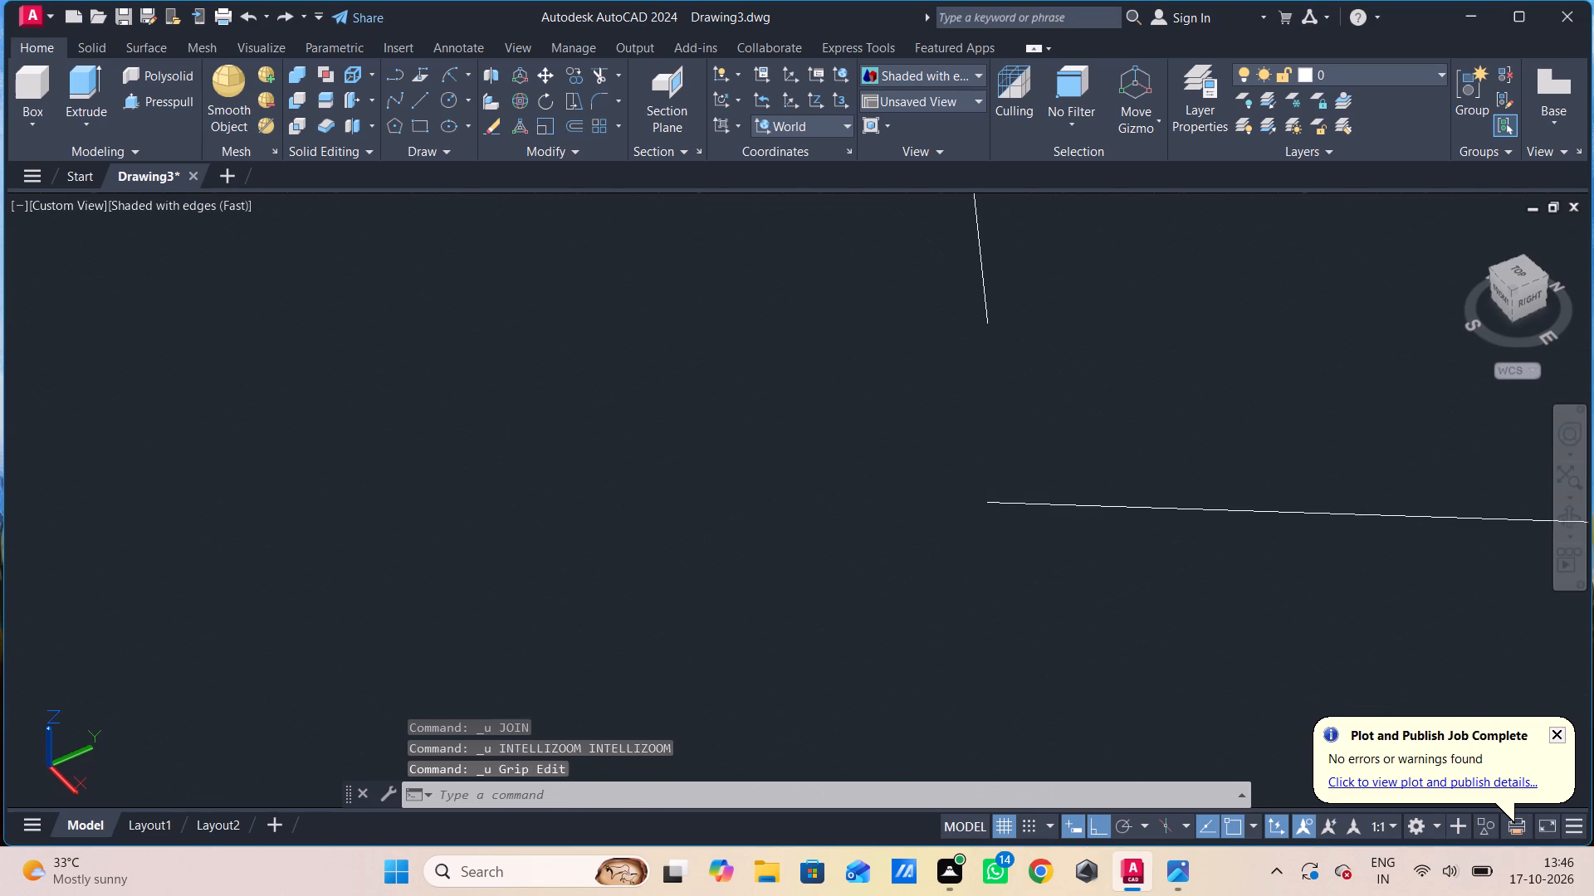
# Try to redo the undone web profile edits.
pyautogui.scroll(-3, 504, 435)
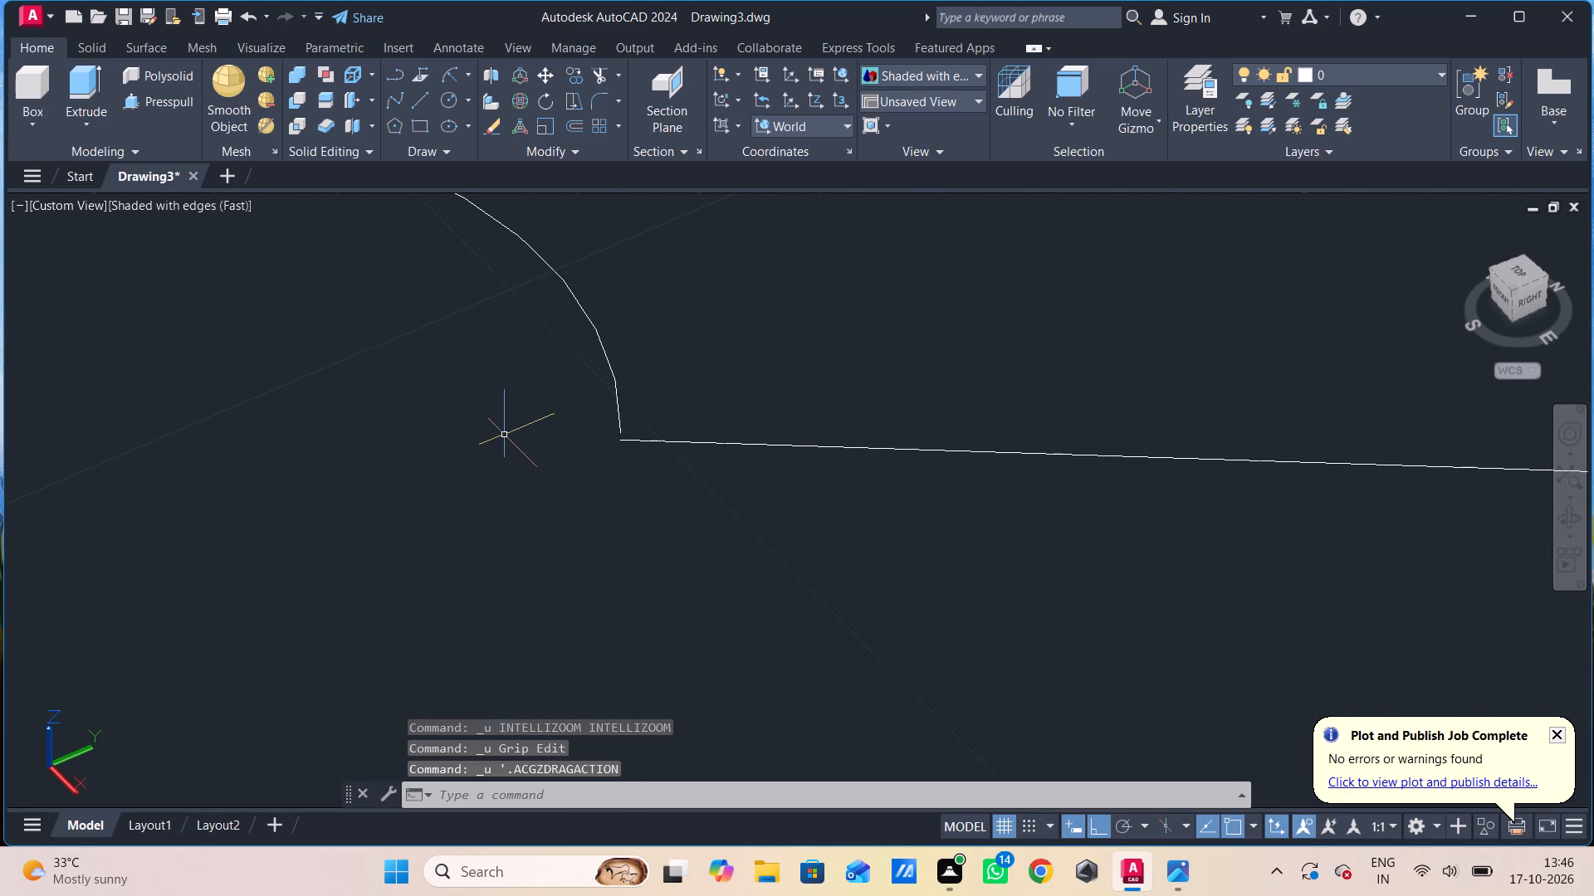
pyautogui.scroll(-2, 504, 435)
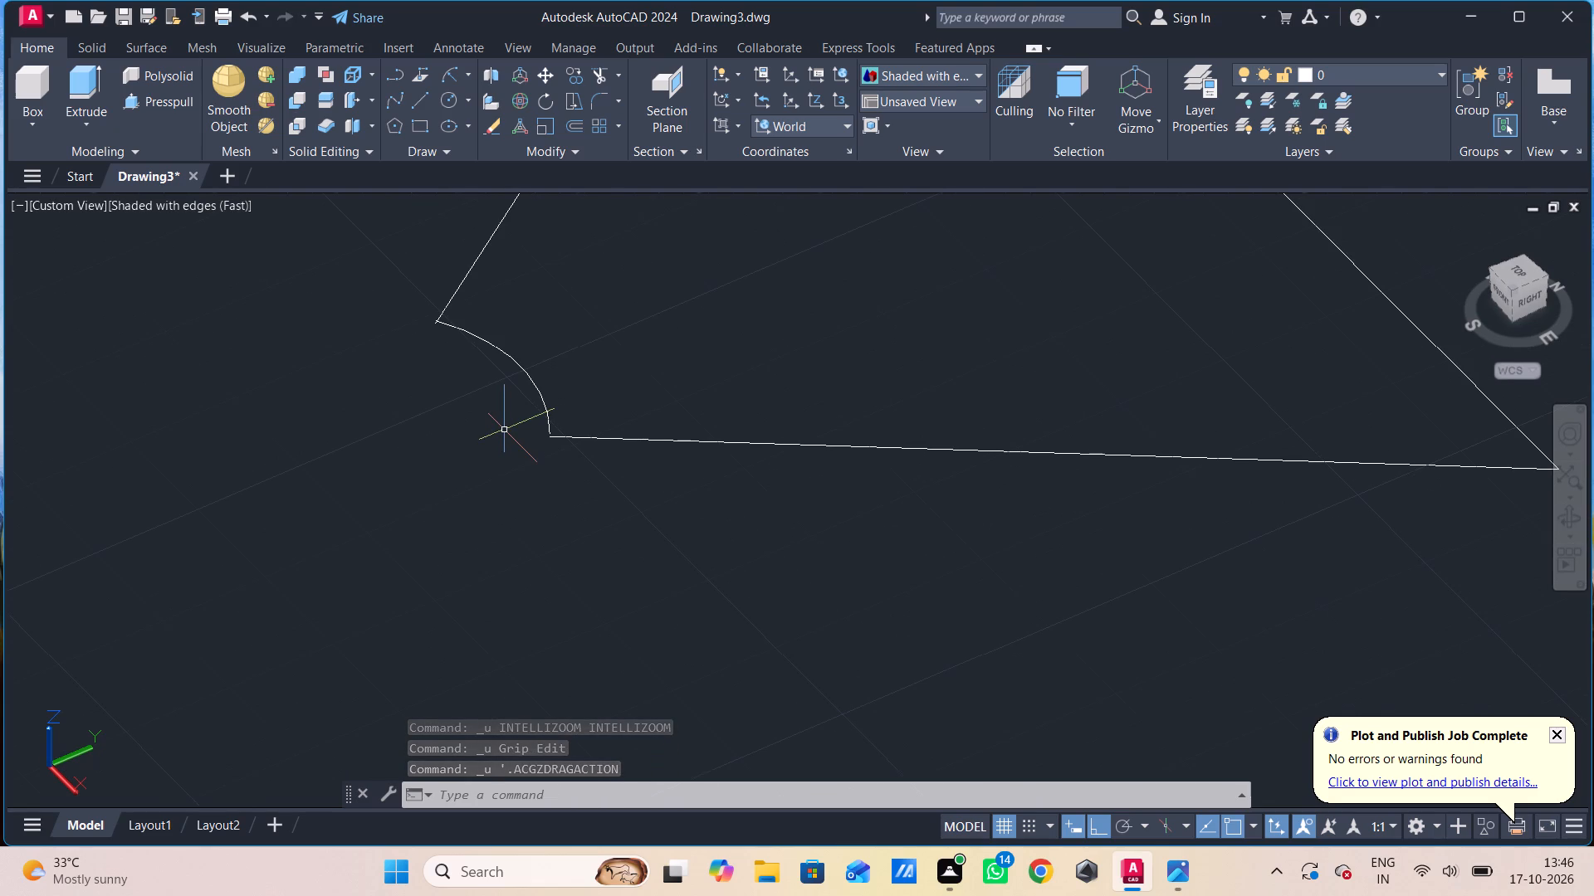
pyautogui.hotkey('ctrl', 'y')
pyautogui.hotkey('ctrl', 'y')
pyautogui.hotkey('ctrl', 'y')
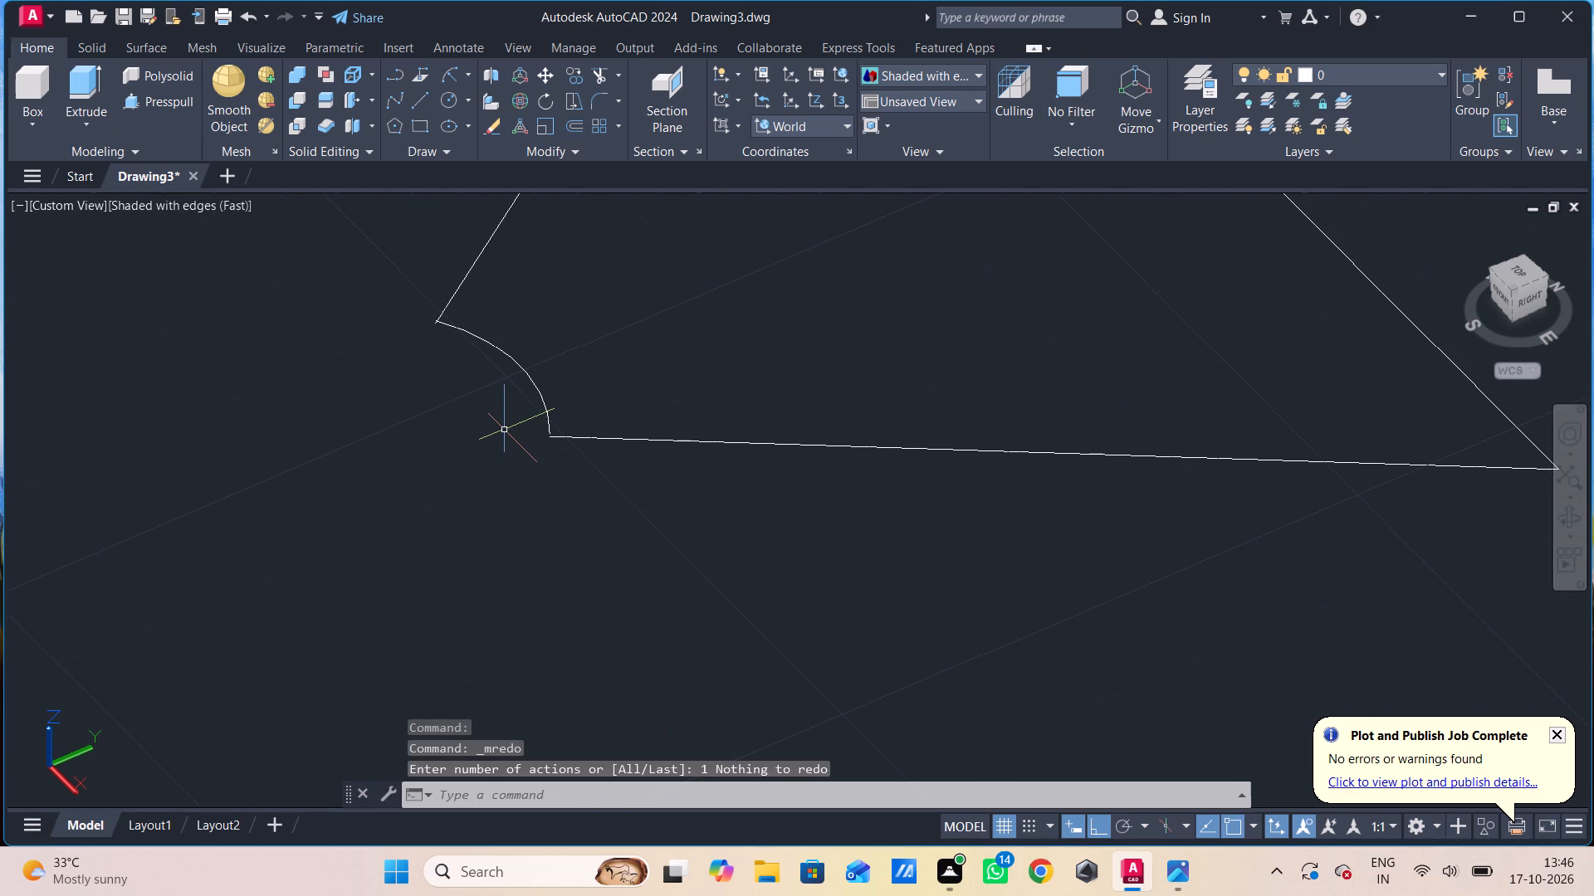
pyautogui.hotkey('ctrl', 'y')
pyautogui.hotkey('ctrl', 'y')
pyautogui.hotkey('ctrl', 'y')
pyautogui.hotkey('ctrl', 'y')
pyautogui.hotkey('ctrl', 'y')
# Undo the remaining join, Presspull, trim and corner circle commands, back to the plain triangle outline.
pyautogui.hotkey('ctrl', 'z')
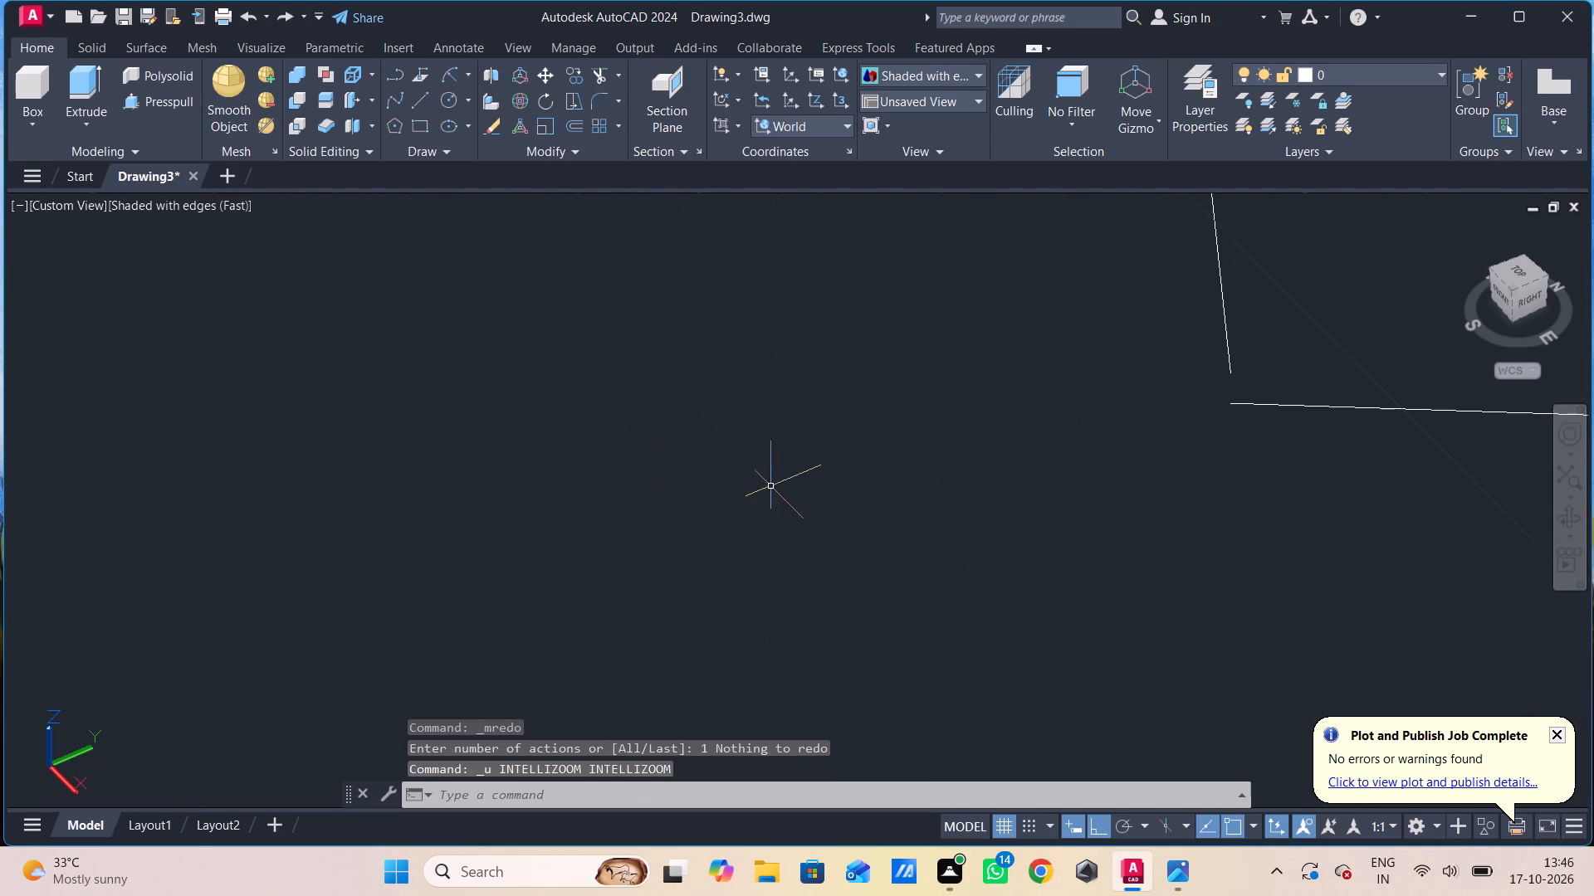
pyautogui.scroll(-2, 776, 484)
pyautogui.moveTo(774, 487); pyautogui.dragTo(619, 554, button='middle')
pyautogui.middleClick(619, 554)
pyautogui.scroll(-3, 615, 557)
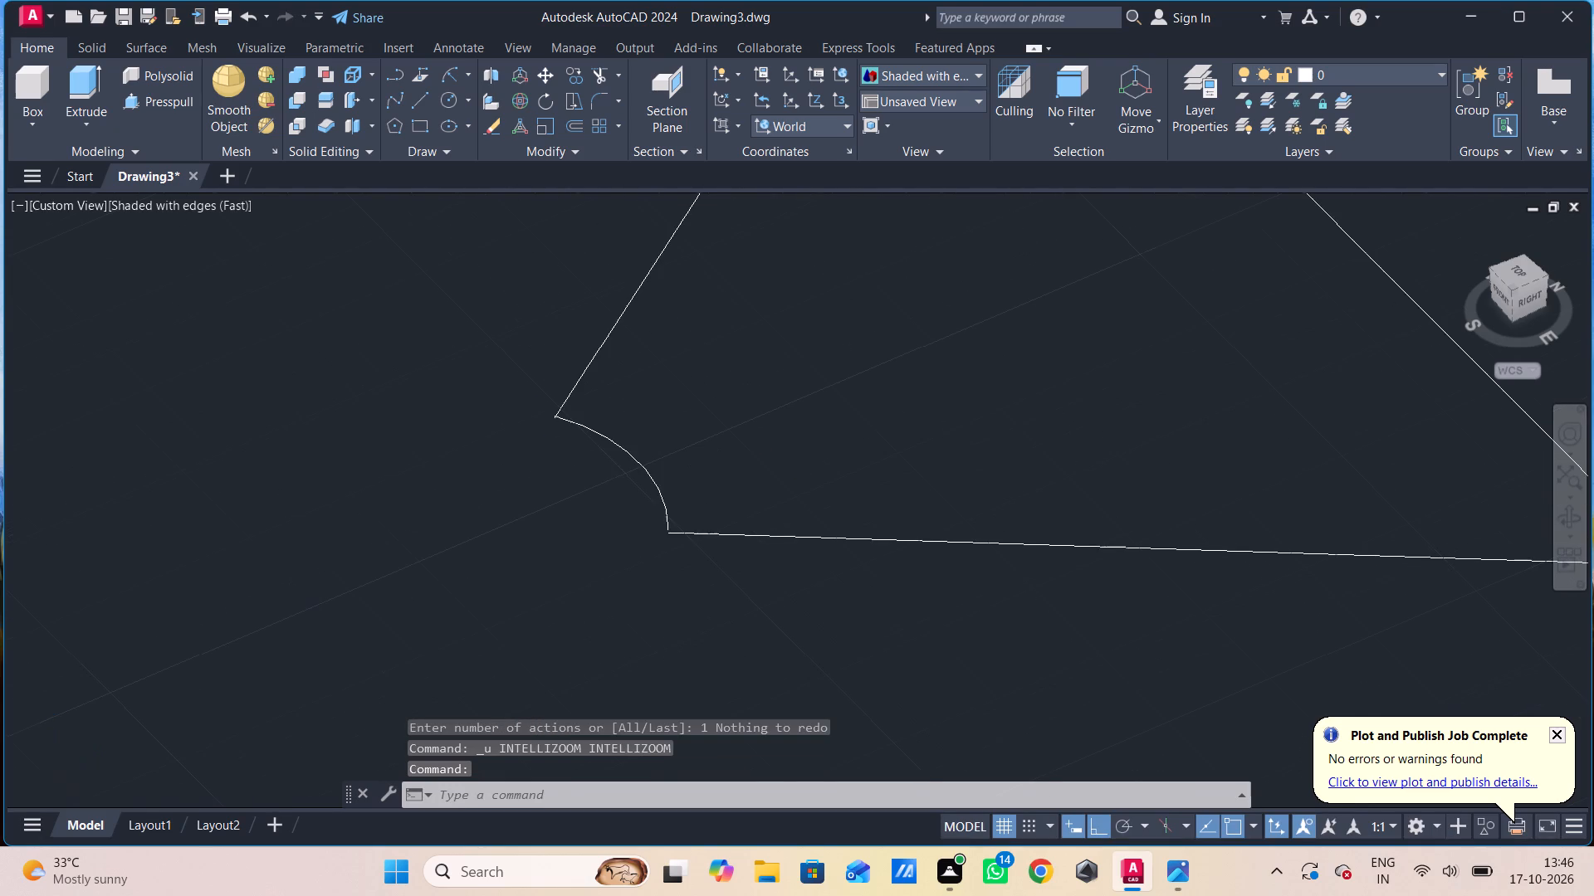
pyautogui.hotkey('ctrl', 'z')
pyautogui.hotkey('ctrl', 'z')
pyautogui.hotkey('ctrl', 'z')
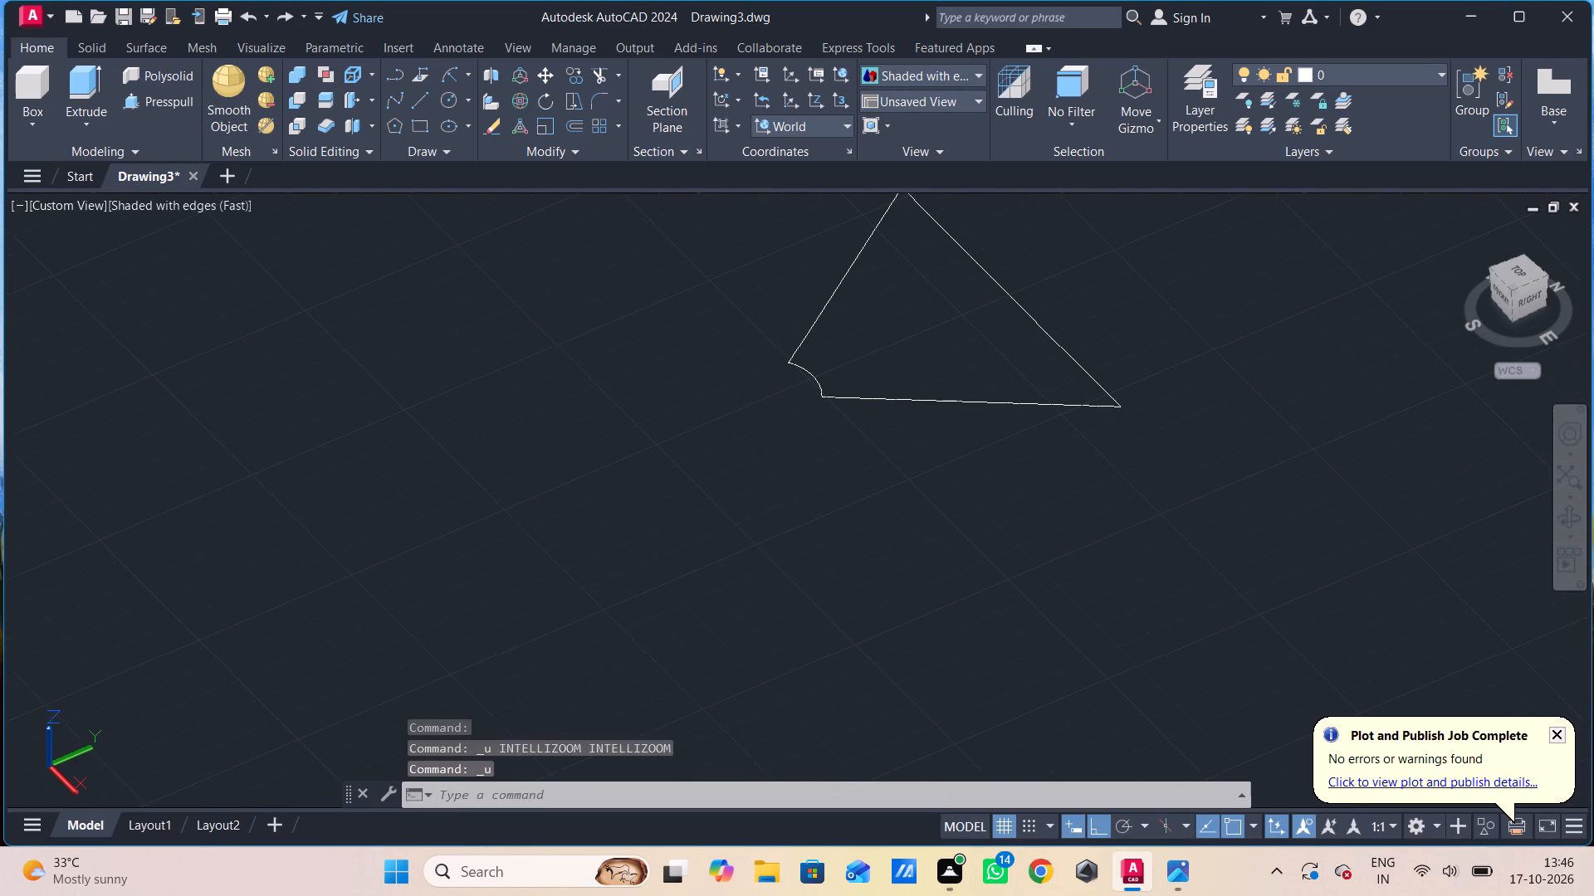
pyautogui.hotkey('ctrl', 'z')
pyautogui.hotkey('ctrl', 'z')
pyautogui.hotkey('ctrl', 'z')
pyautogui.hotkey('ctrl', 'z')
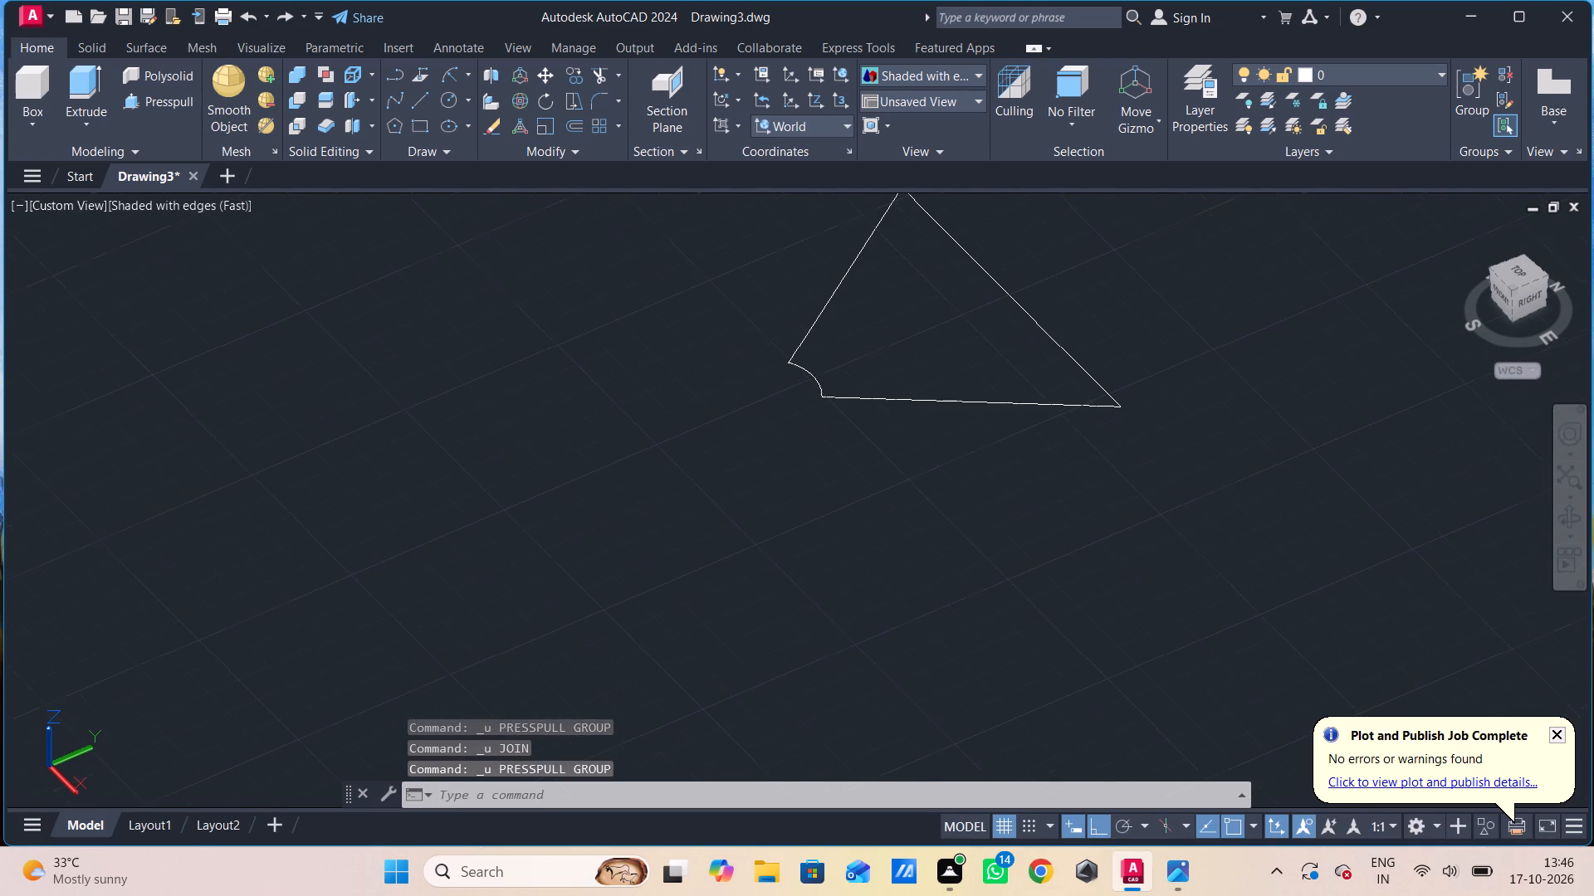
pyautogui.hotkey('ctrl', 'z')
pyautogui.hotkey('ctrl', 'z')
pyautogui.hotkey('ctrl', 'z')
pyautogui.hotkey('ctrl', 'z')
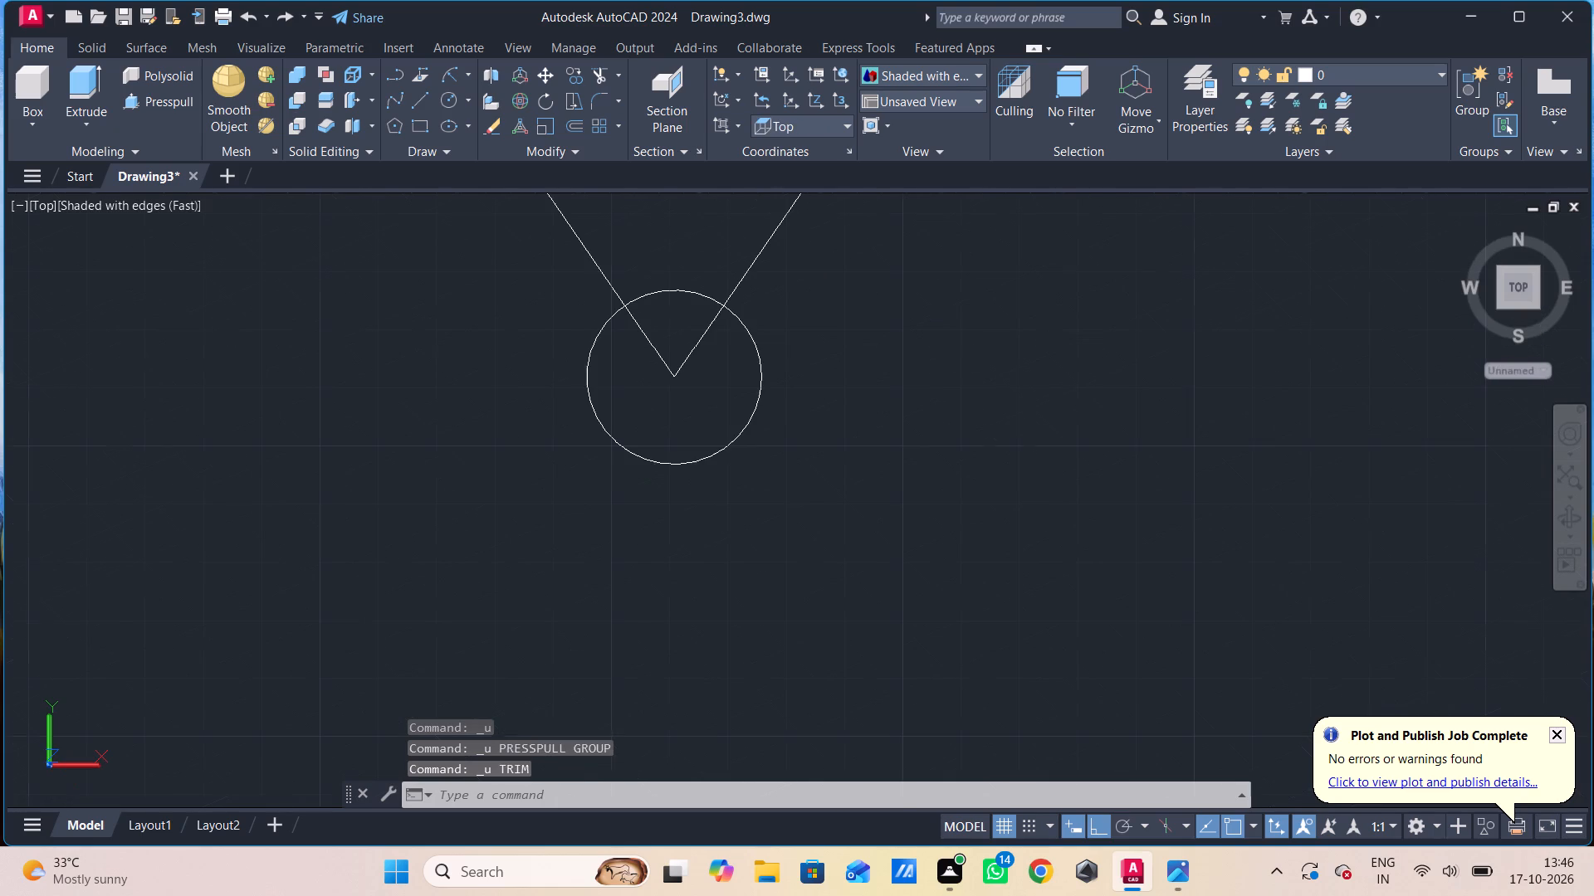
pyautogui.hotkey('ctrl', 'z')
pyautogui.hotkey('ctrl', 'z')
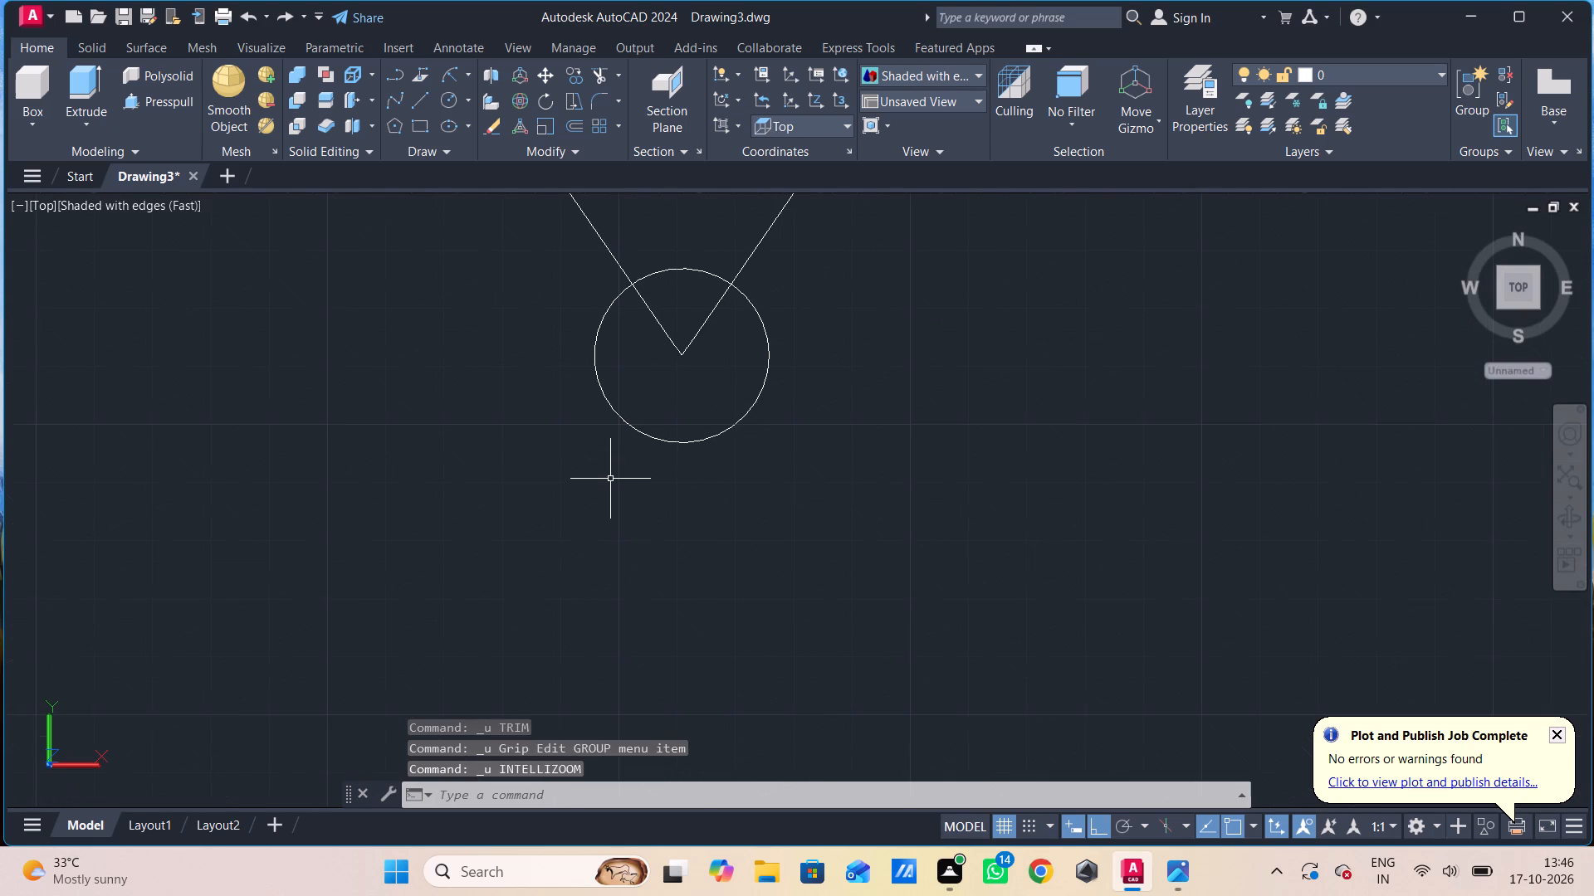
pyautogui.hotkey('ctrl', 'z')
pyautogui.hotkey('ctrl', 'z')
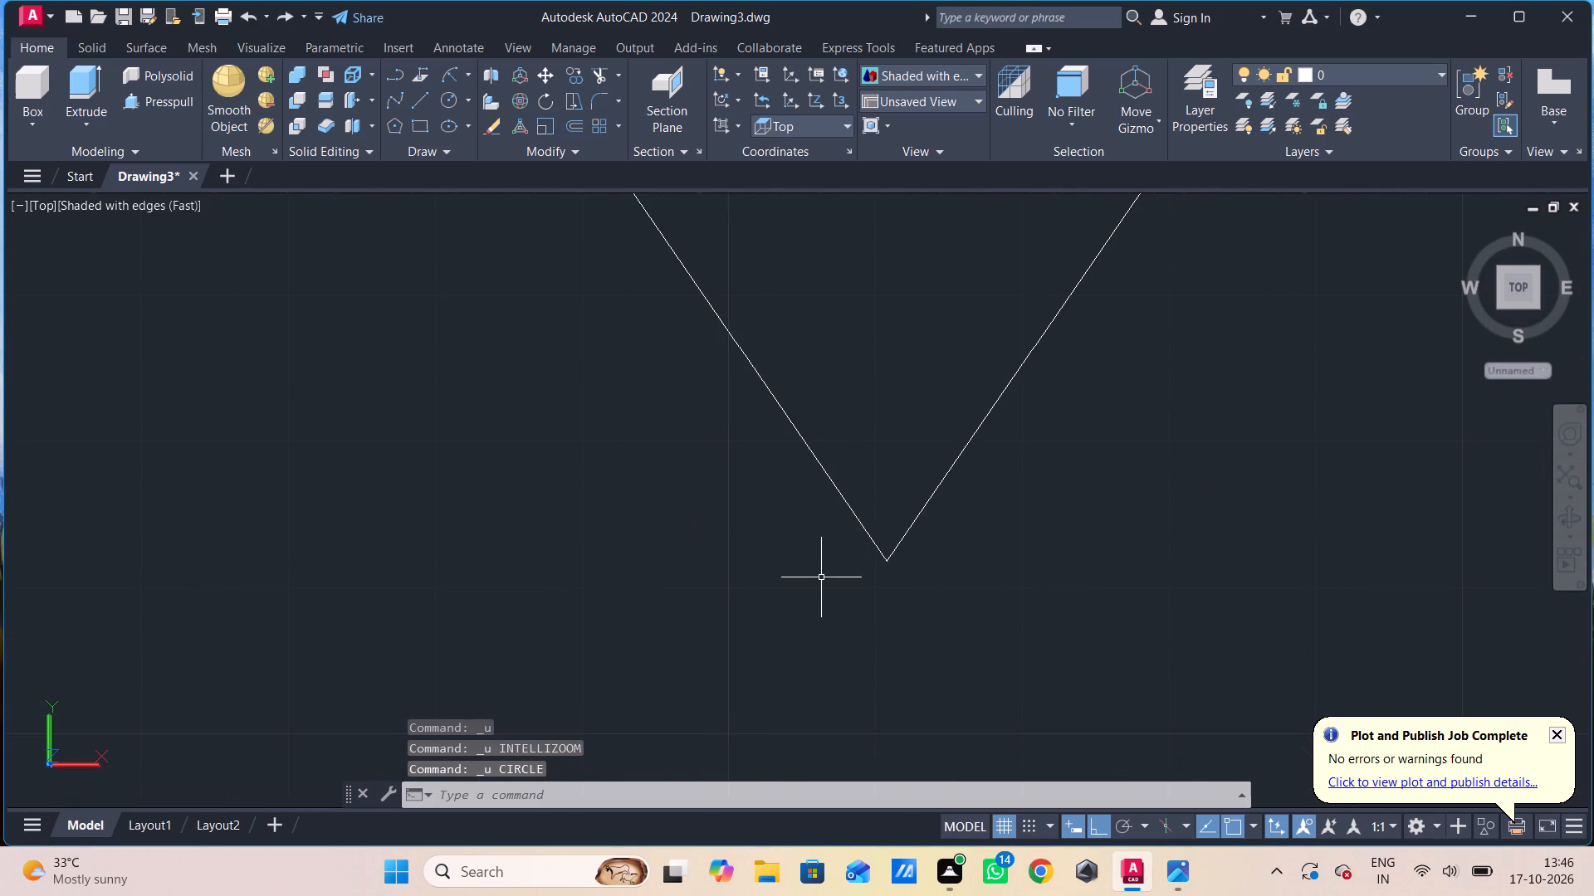
# Stretch the loose end of the triangle's lower line onto the neighbouring line's endpoint to close the open corner.
pyautogui.keyDown('shift'); pyautogui.moveTo(823, 586); pyautogui.dragTo(770, 524, button='middle'); pyautogui.keyUp('shift')
pyautogui.keyDown('shift'); pyautogui.scroll(-3, 770, 528); pyautogui.keyUp('shift')
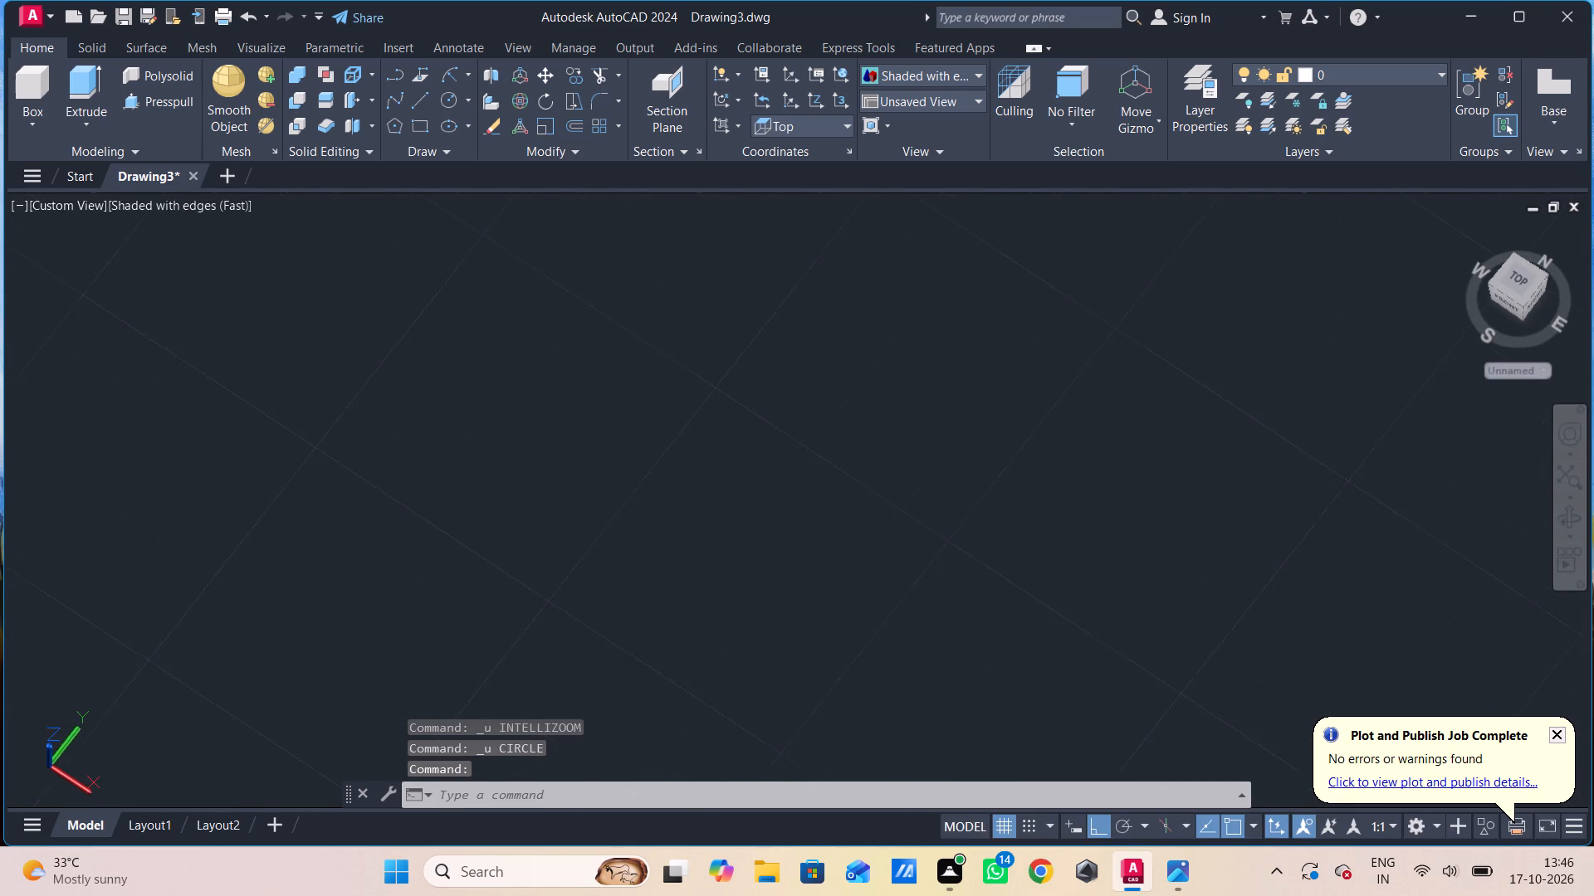
pyautogui.scroll(-13, 771, 518)
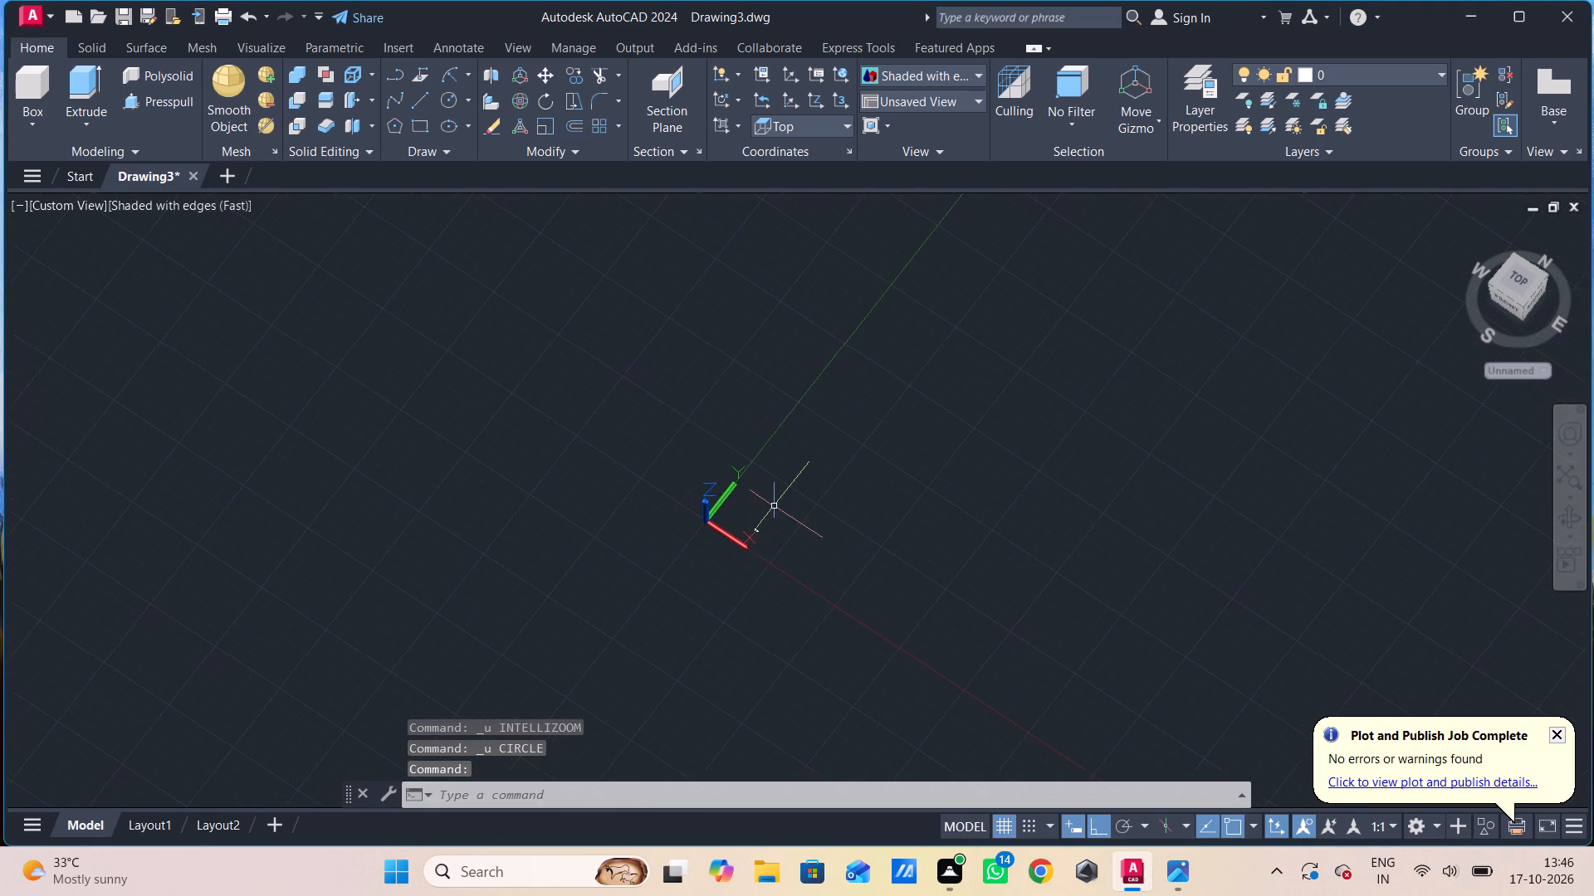
pyautogui.scroll(6, 774, 506)
pyautogui.moveTo(665, 681); pyautogui.dragTo(666, 658, button='middle')
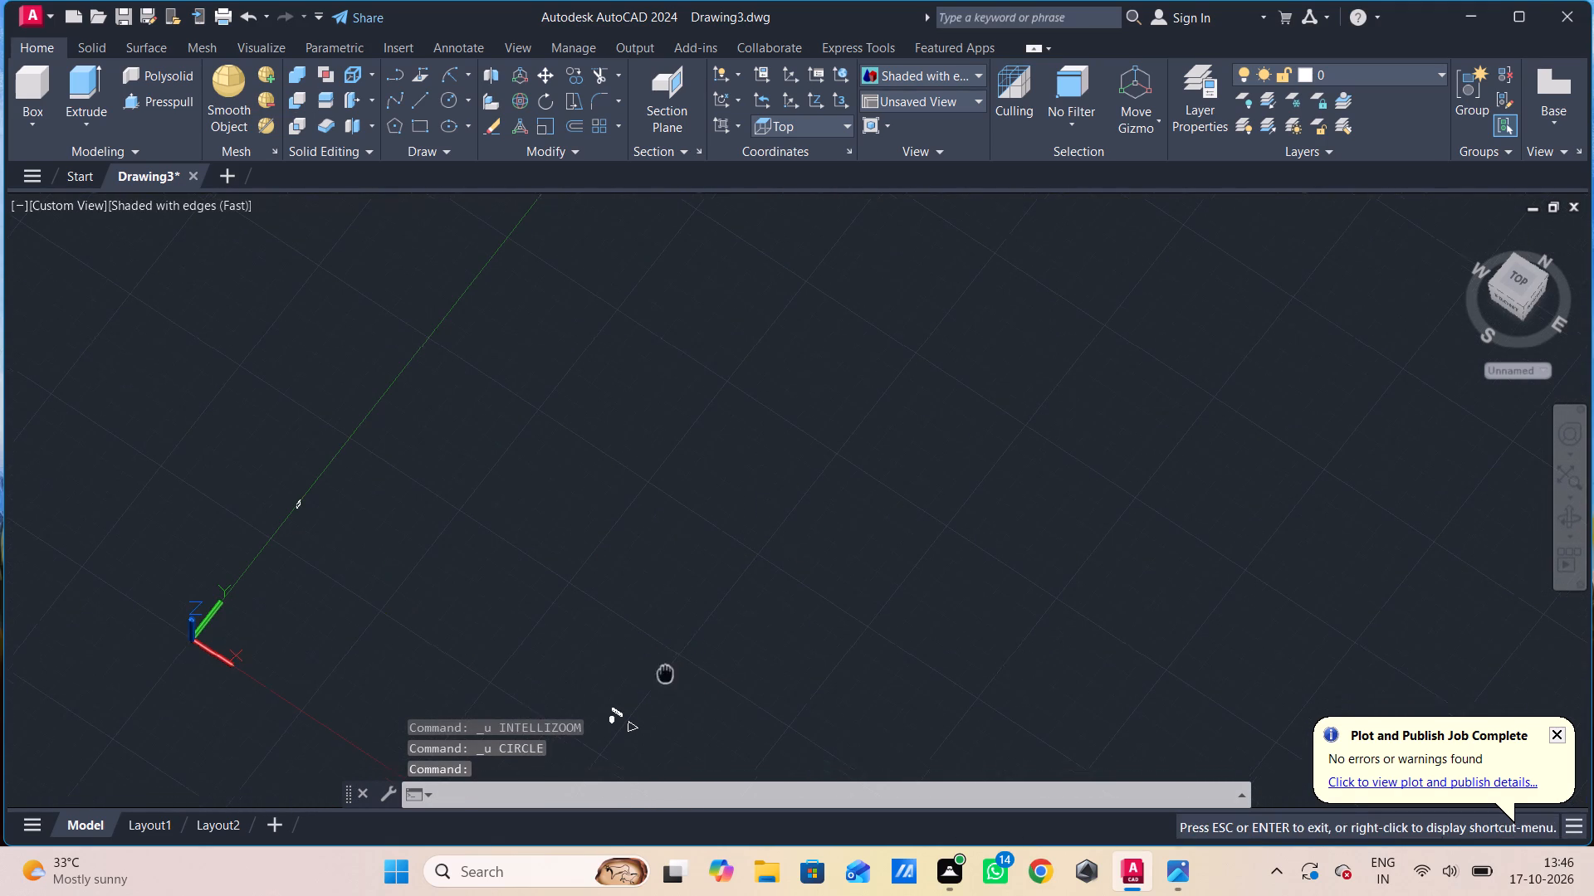
pyautogui.moveTo(666, 658); pyautogui.dragTo(737, 384, button='middle')
pyautogui.scroll(8, 667, 459)
pyautogui.moveTo(705, 441); pyautogui.dragTo(469, 336, button='middle')
pyautogui.scroll(4, 879, 558)
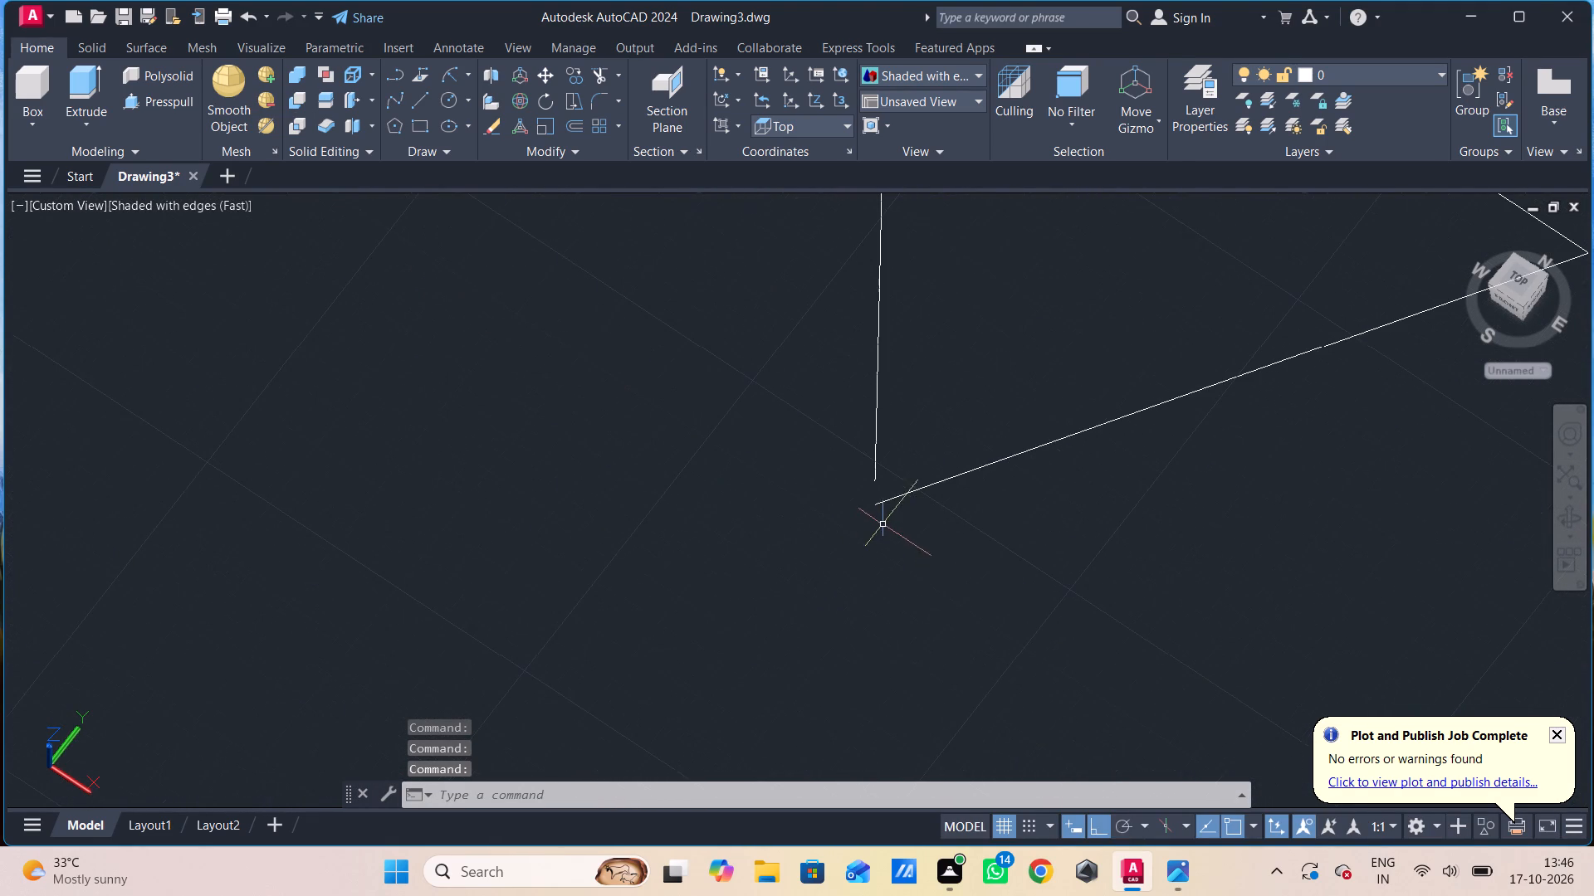
pyautogui.click(878, 504)
pyautogui.click(878, 504)
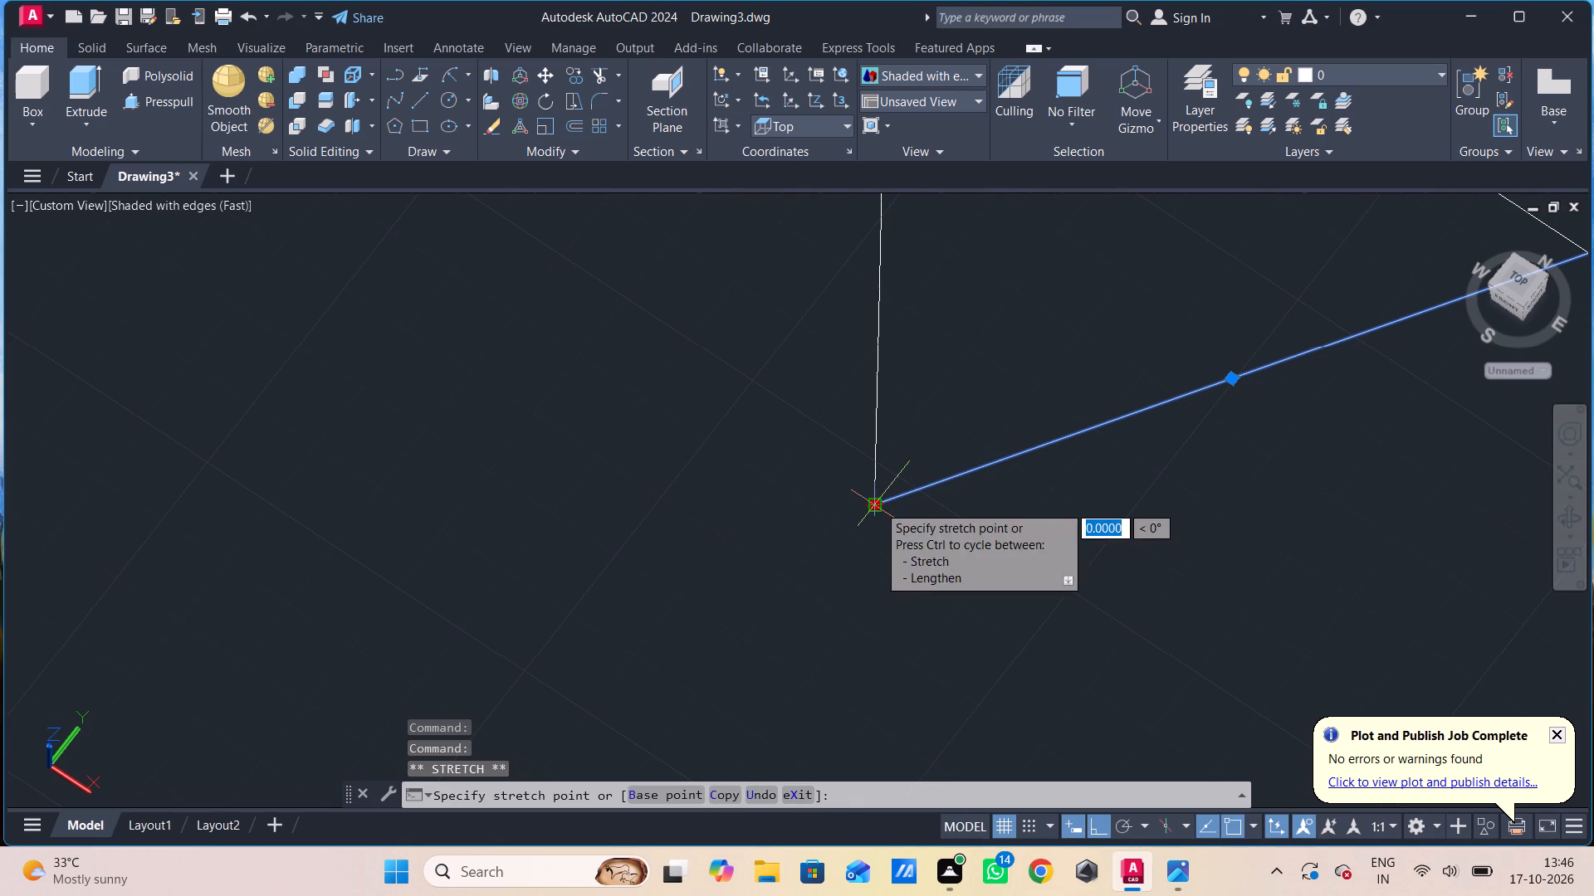
pyautogui.click(878, 480)
pyautogui.scroll(-1, 878, 487)
pyautogui.scroll(1, 878, 494)
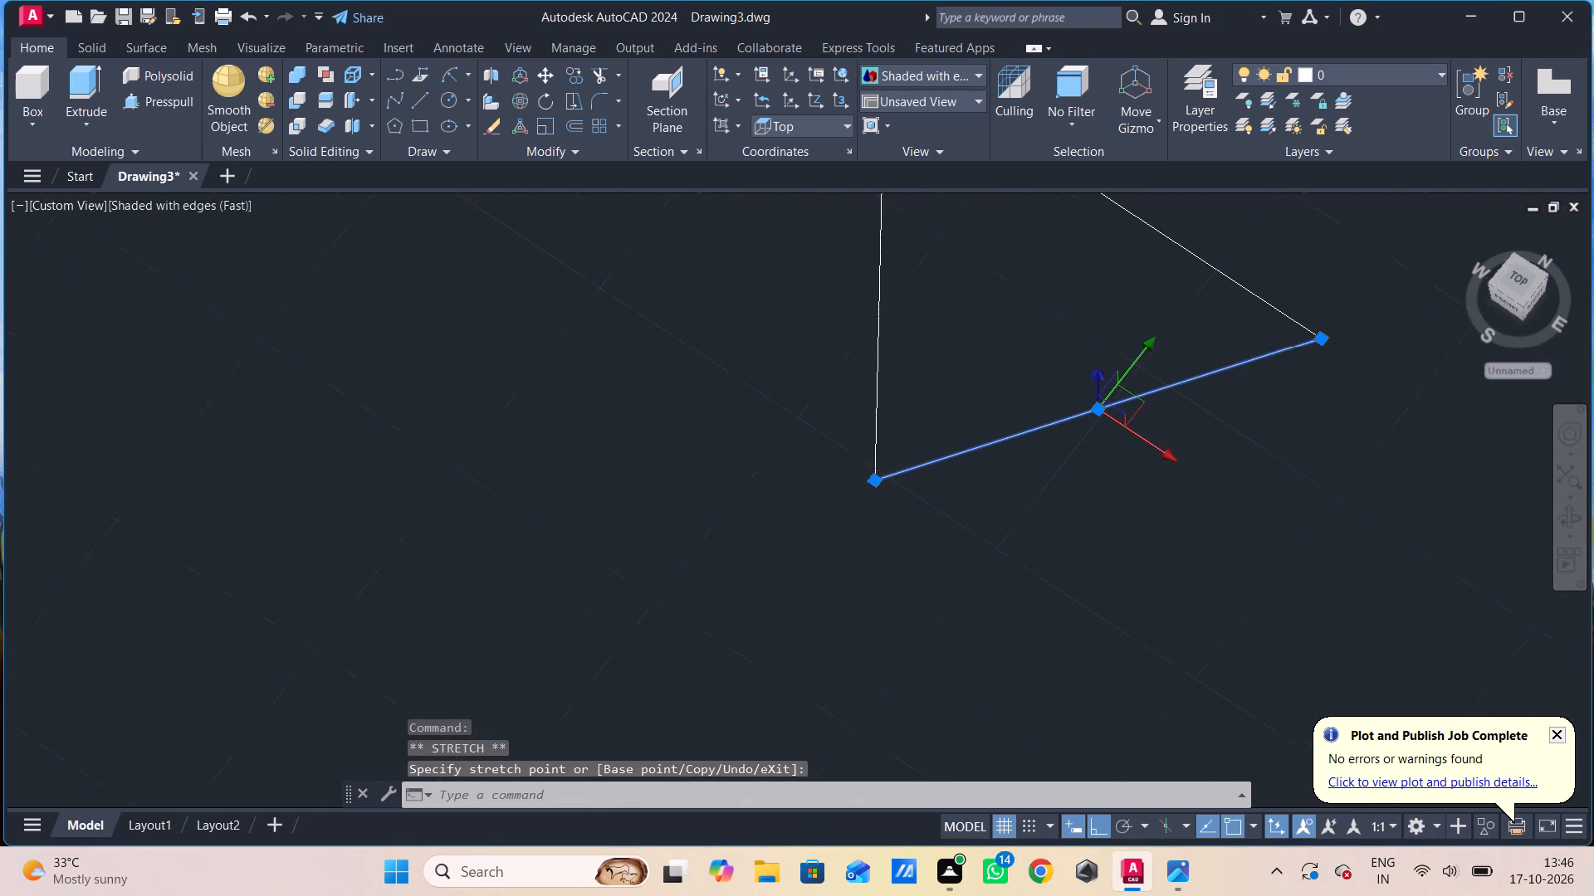
pyautogui.scroll(2, 878, 494)
pyautogui.scroll(-3, 887, 474)
pyautogui.press('Escape')
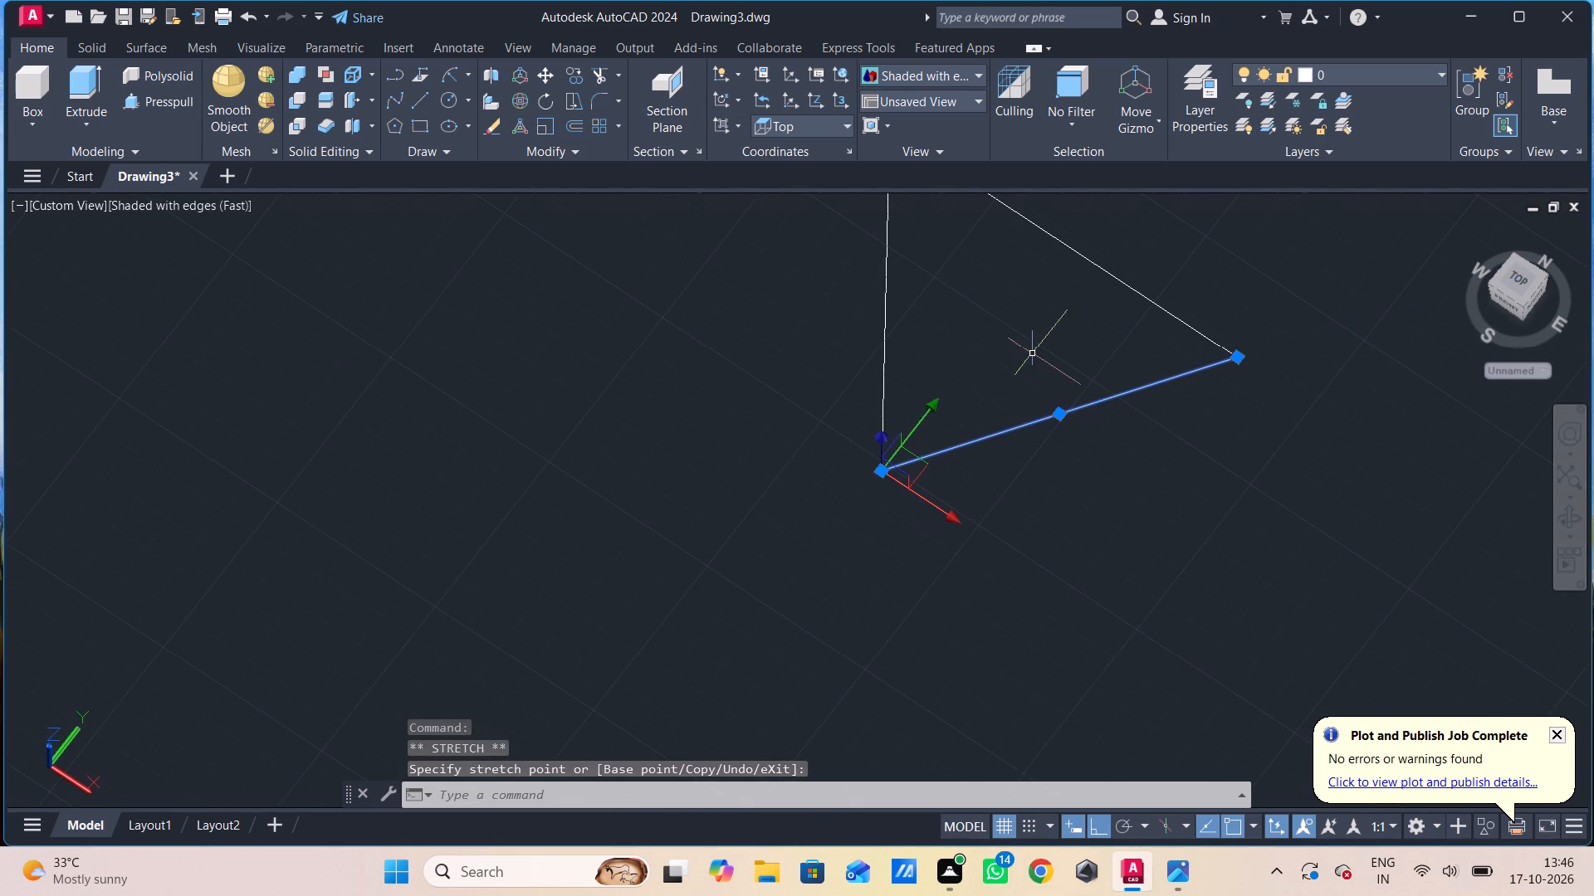
# Join the three triangle lines into a single polyline.
pyautogui.moveTo(1115, 258); pyautogui.dragTo(1112, 267)
pyautogui.click(827, 363)
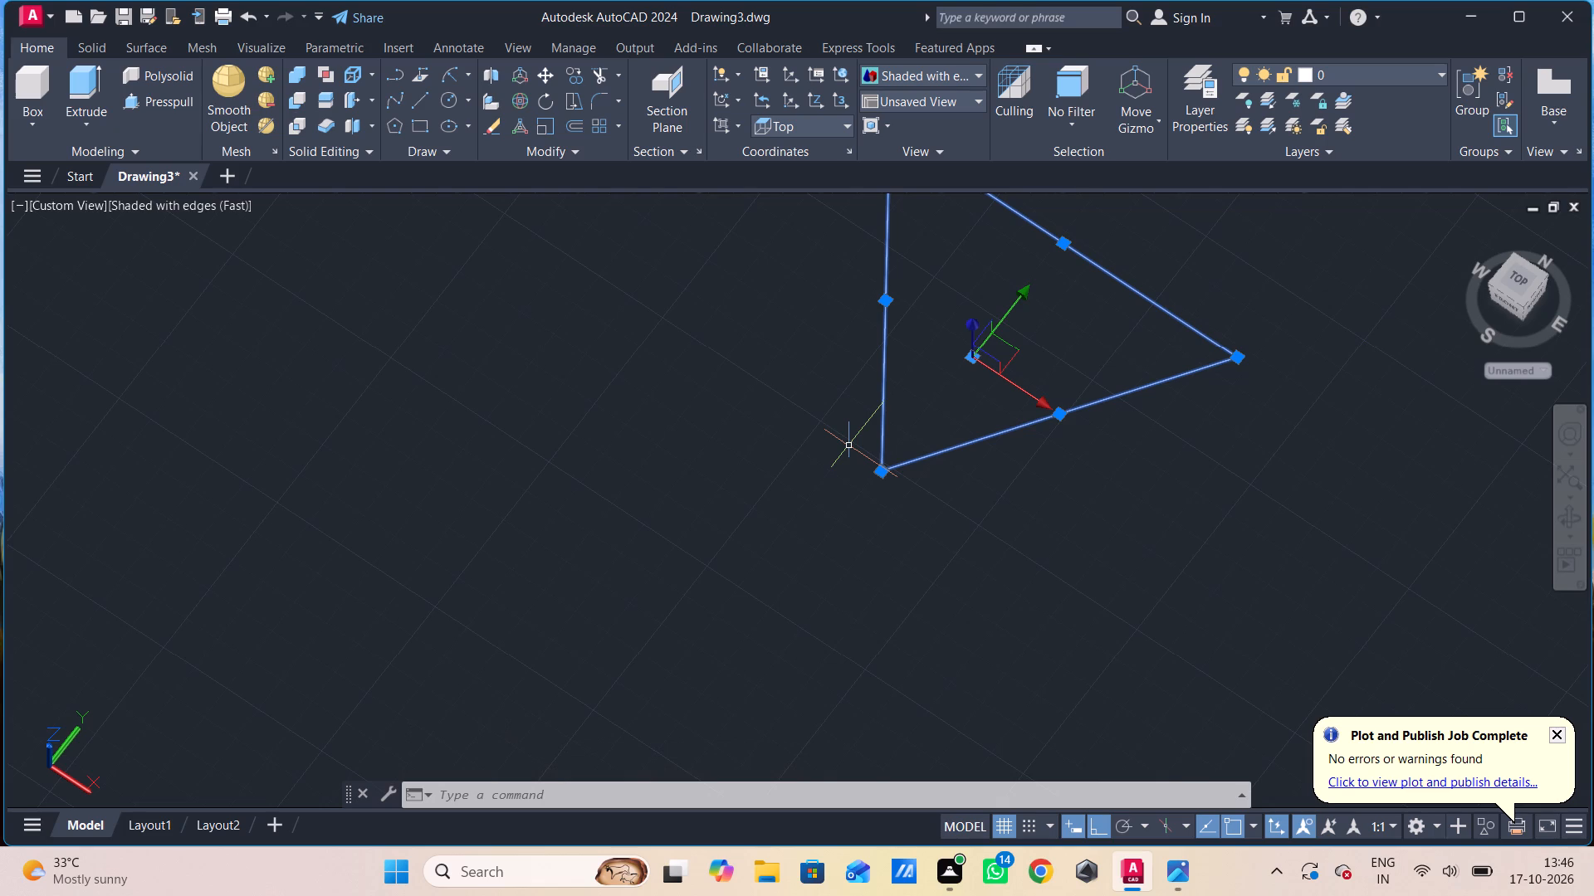
pyautogui.press('j')
pyautogui.press('Return')
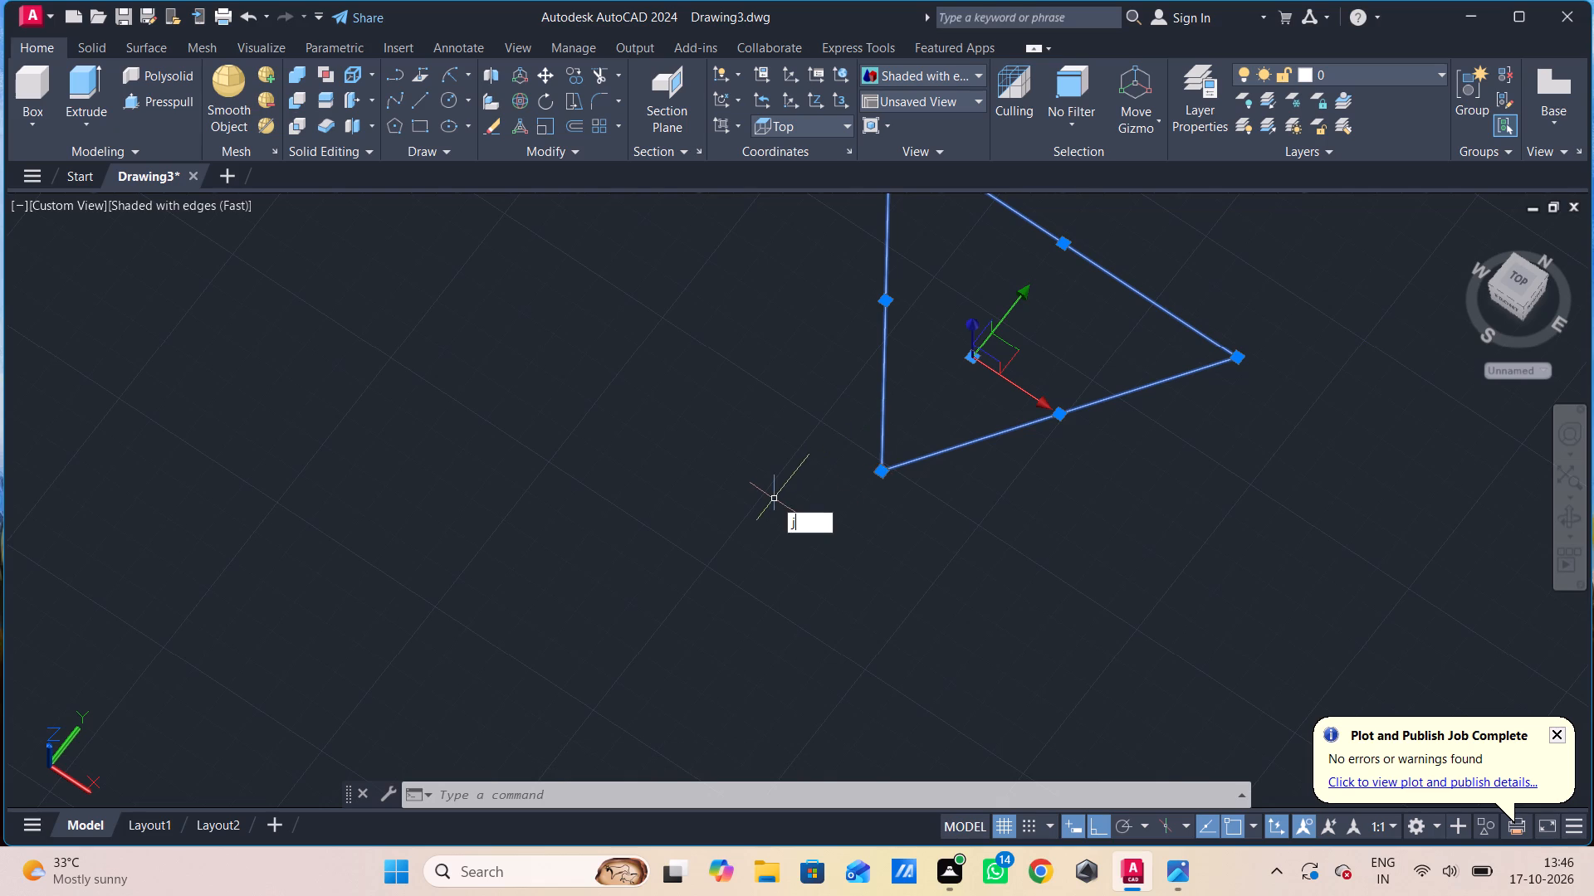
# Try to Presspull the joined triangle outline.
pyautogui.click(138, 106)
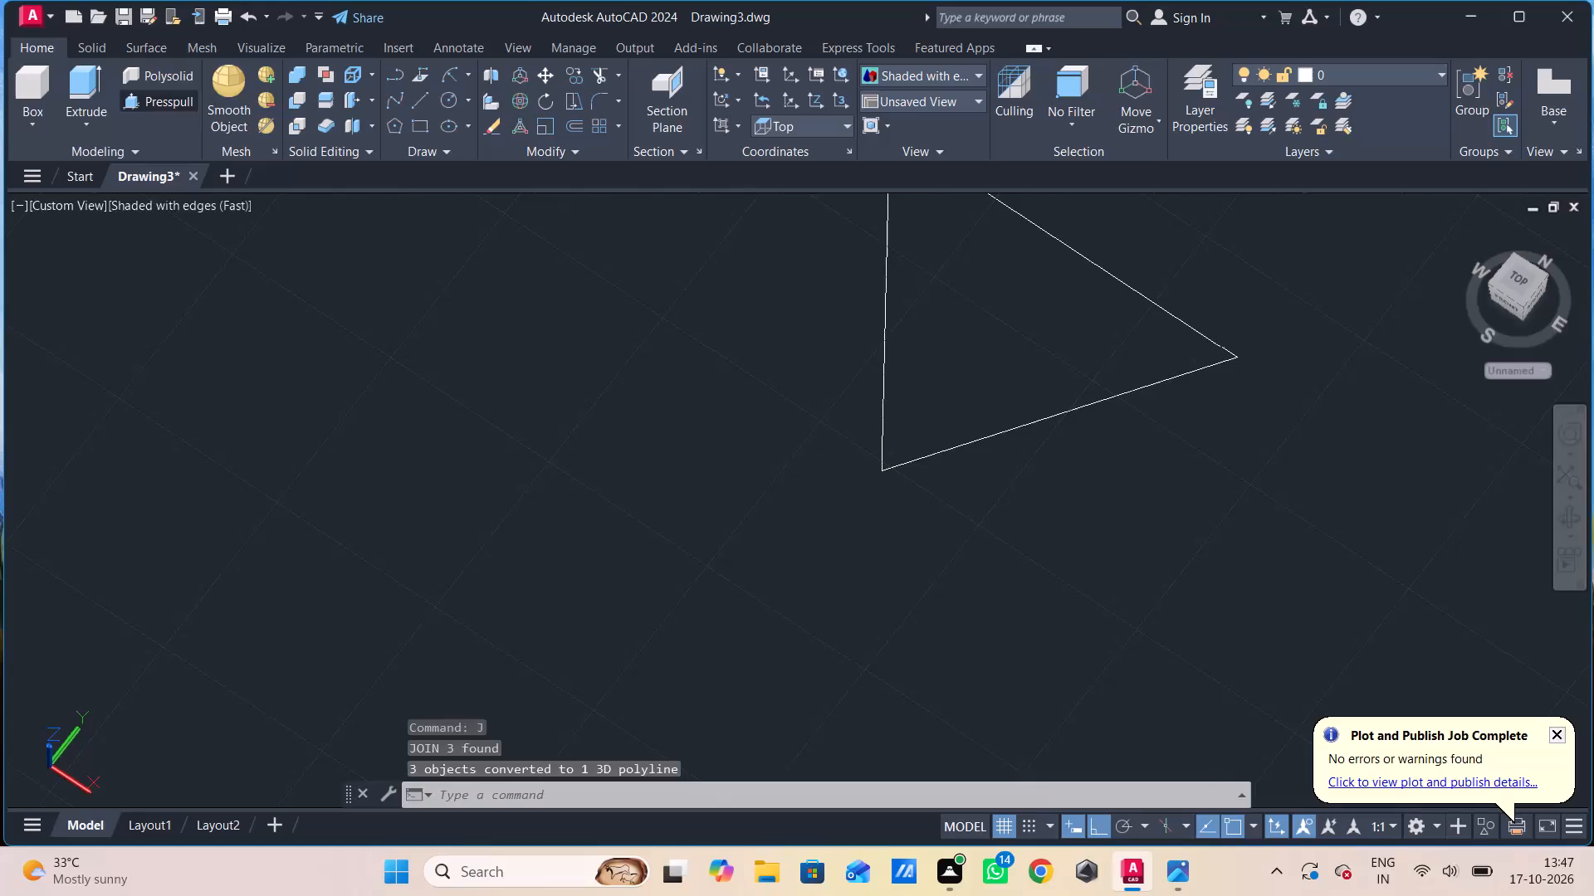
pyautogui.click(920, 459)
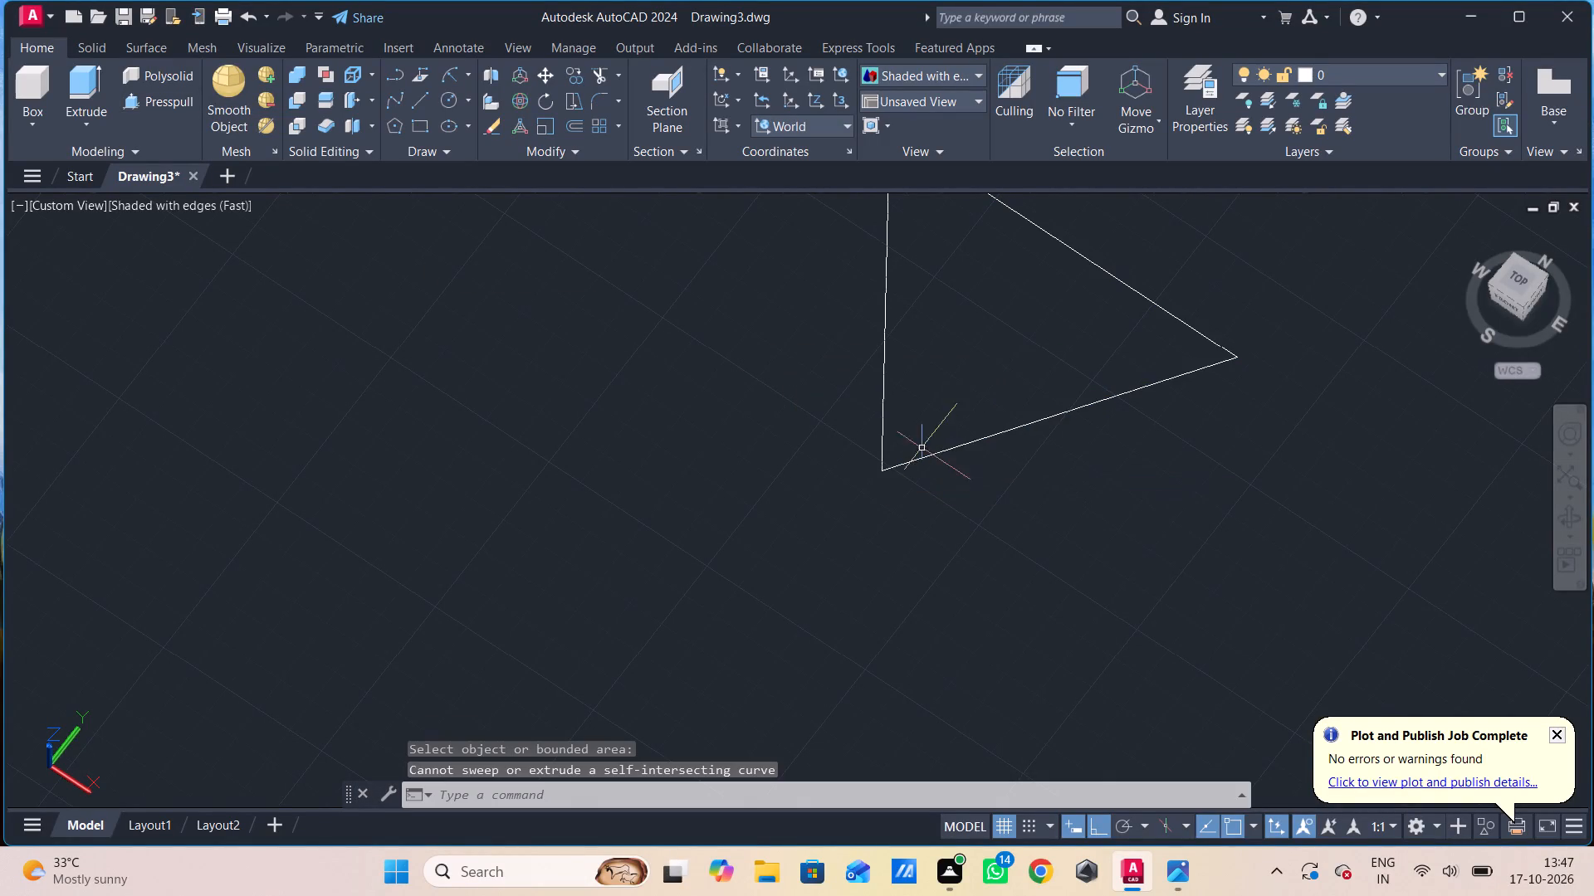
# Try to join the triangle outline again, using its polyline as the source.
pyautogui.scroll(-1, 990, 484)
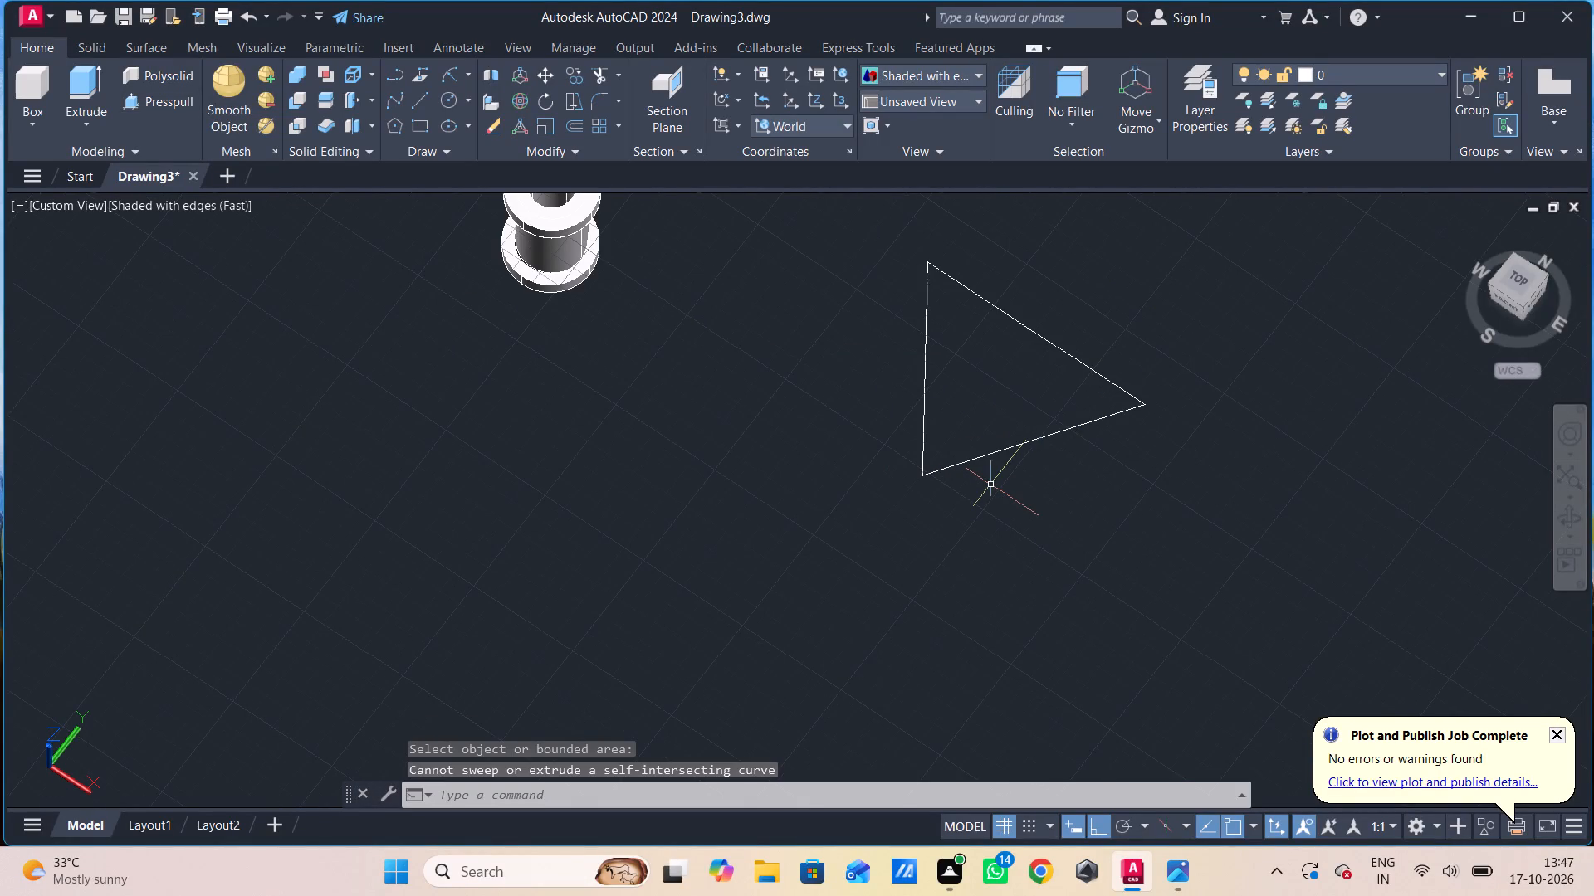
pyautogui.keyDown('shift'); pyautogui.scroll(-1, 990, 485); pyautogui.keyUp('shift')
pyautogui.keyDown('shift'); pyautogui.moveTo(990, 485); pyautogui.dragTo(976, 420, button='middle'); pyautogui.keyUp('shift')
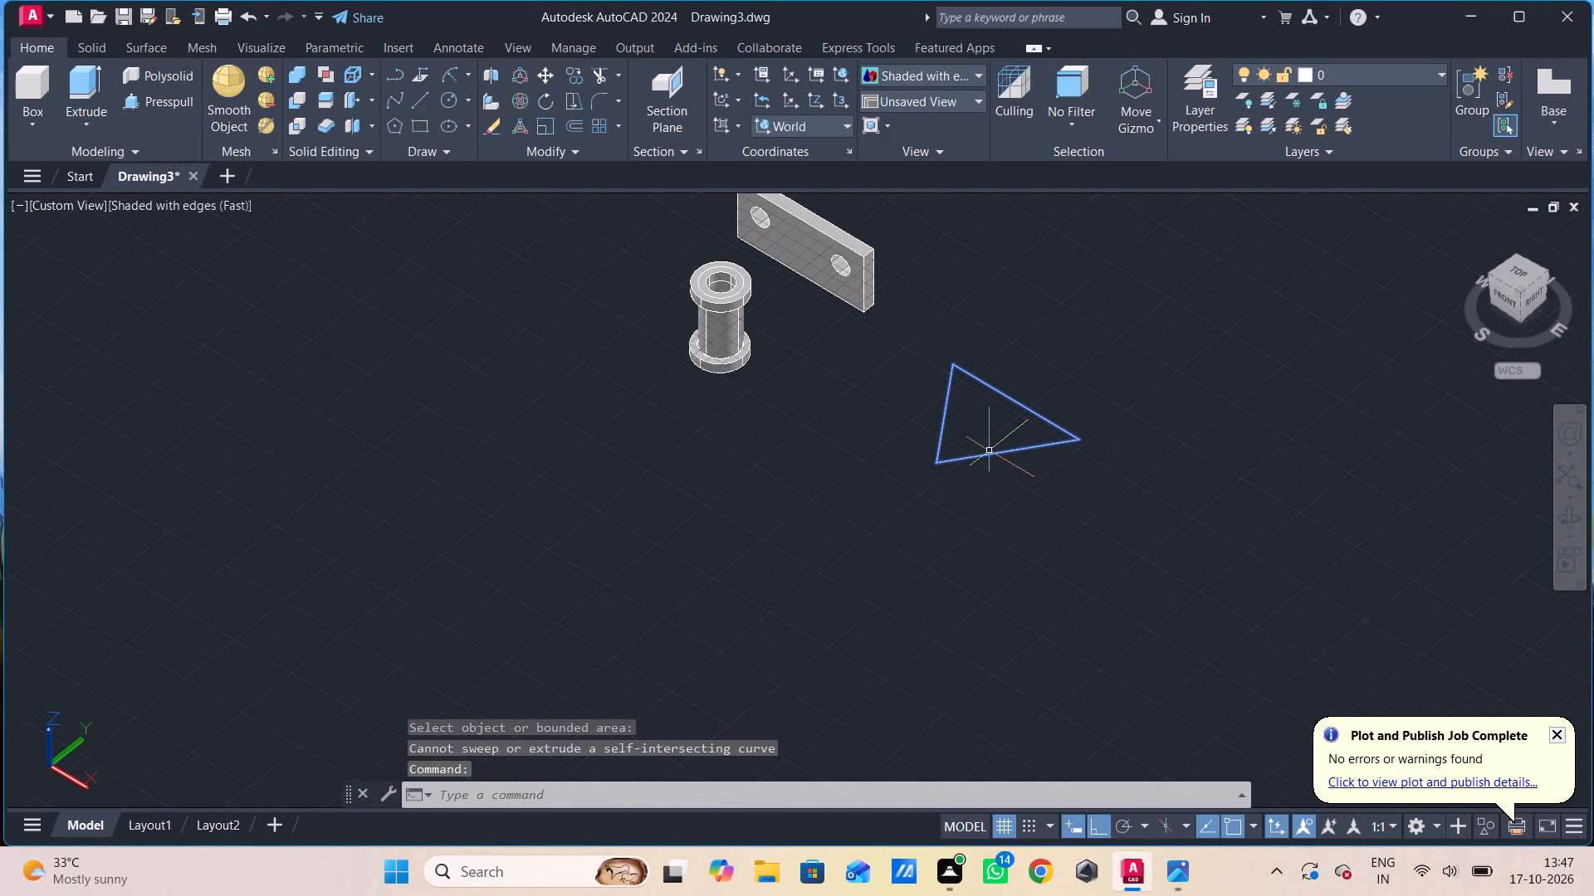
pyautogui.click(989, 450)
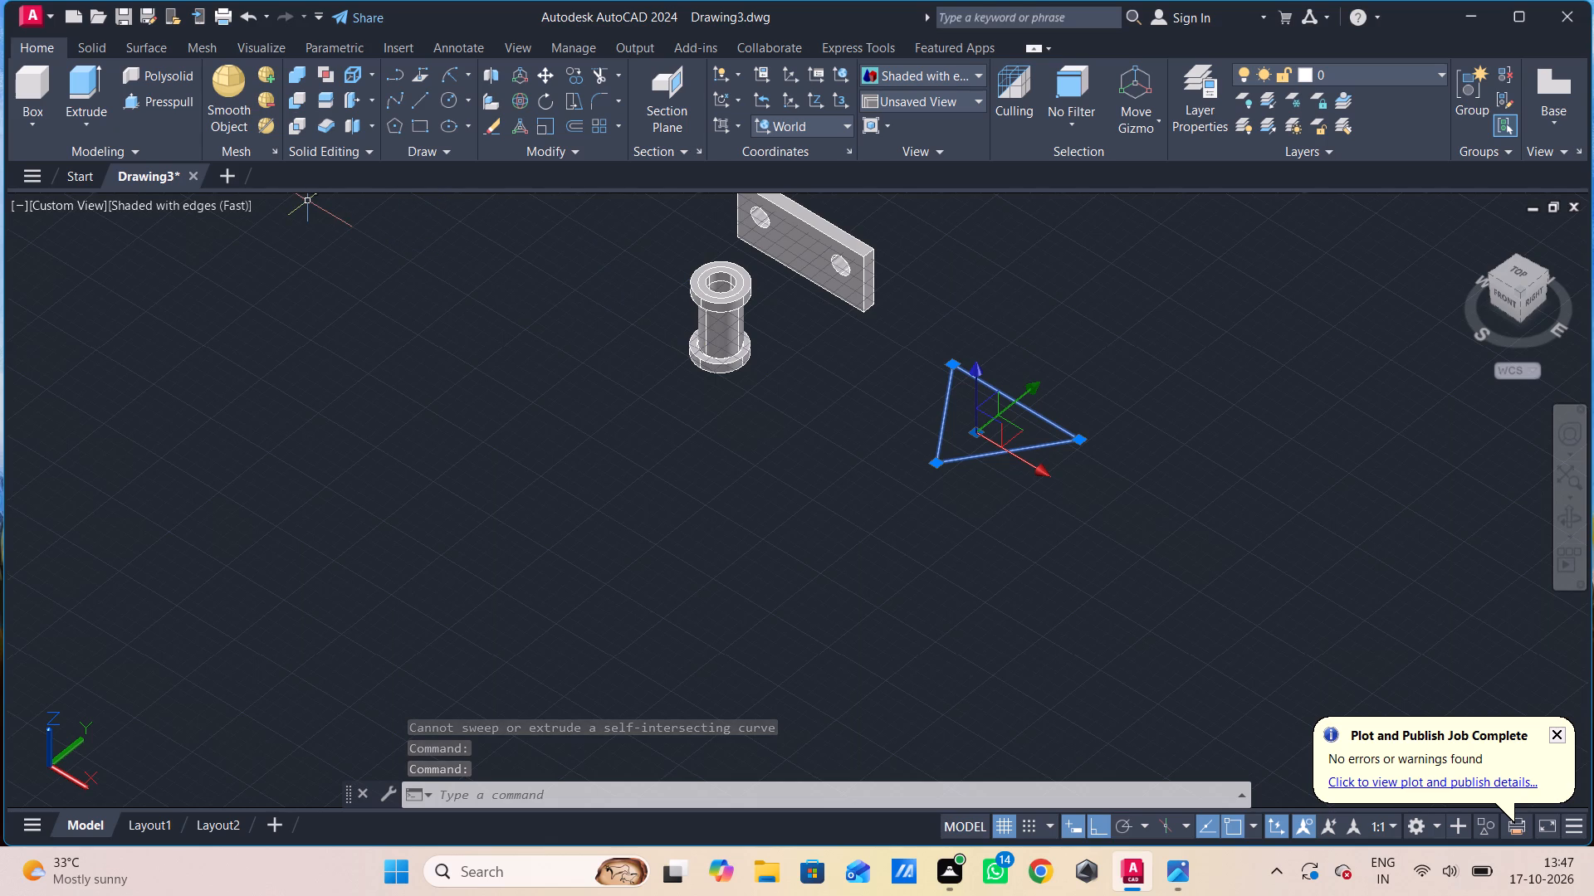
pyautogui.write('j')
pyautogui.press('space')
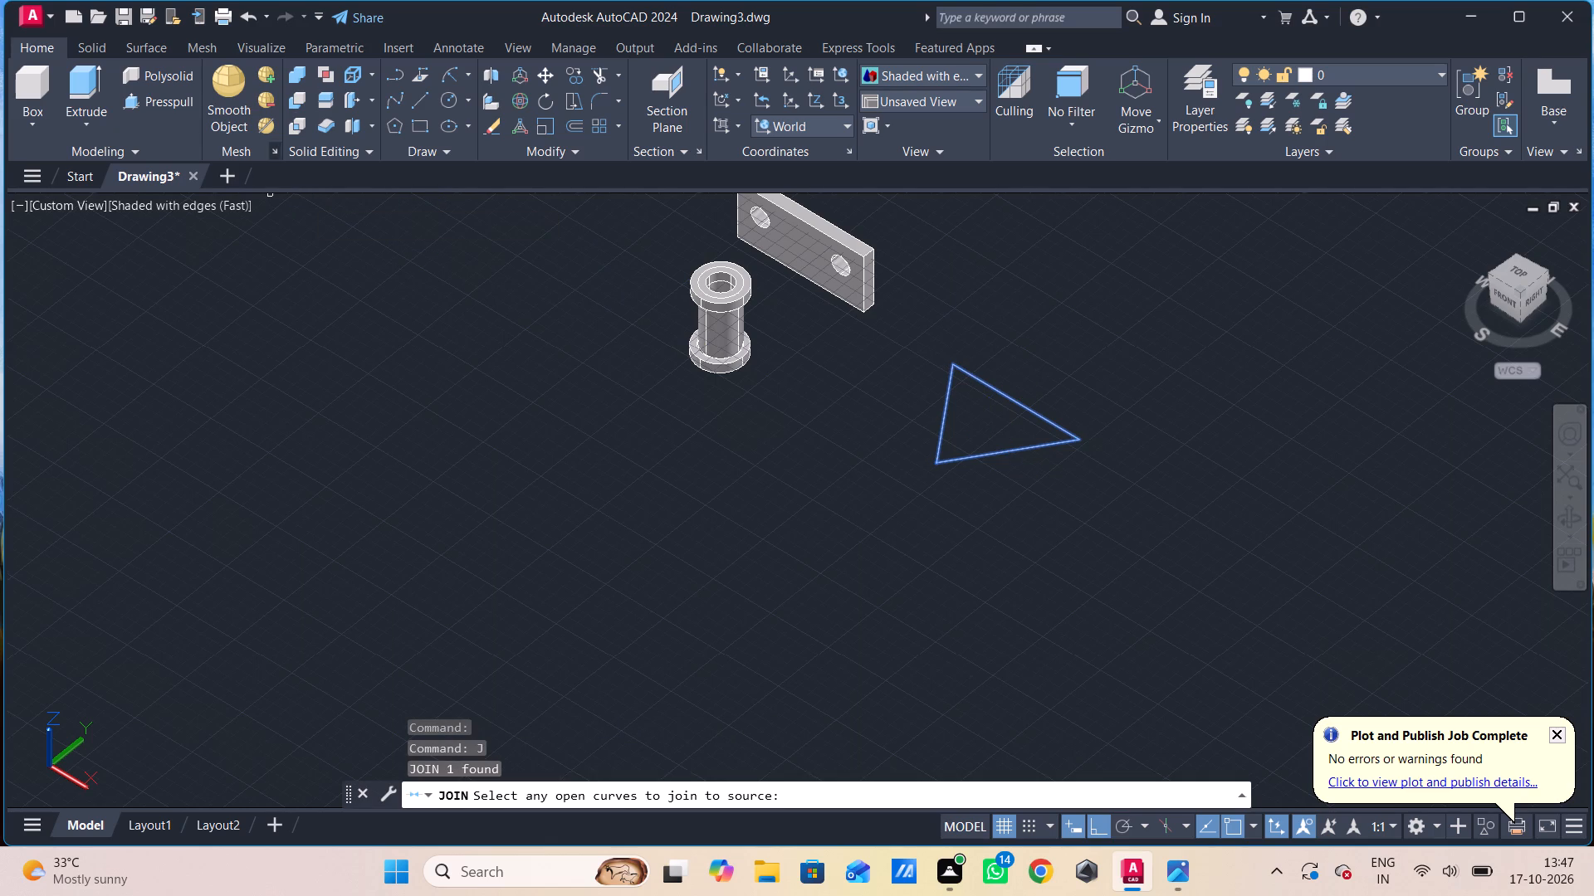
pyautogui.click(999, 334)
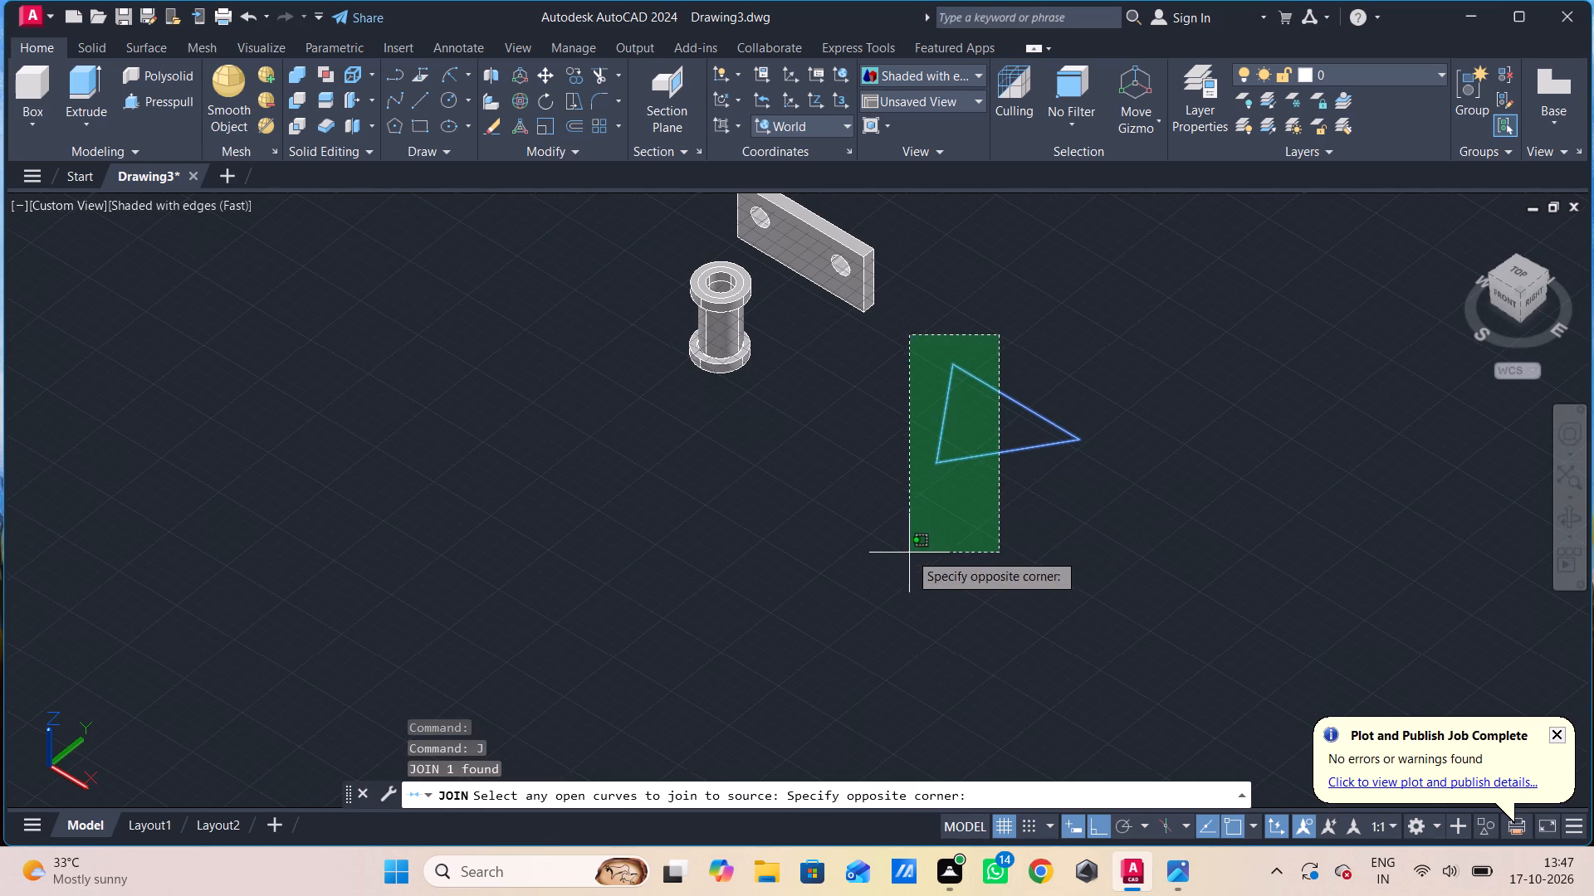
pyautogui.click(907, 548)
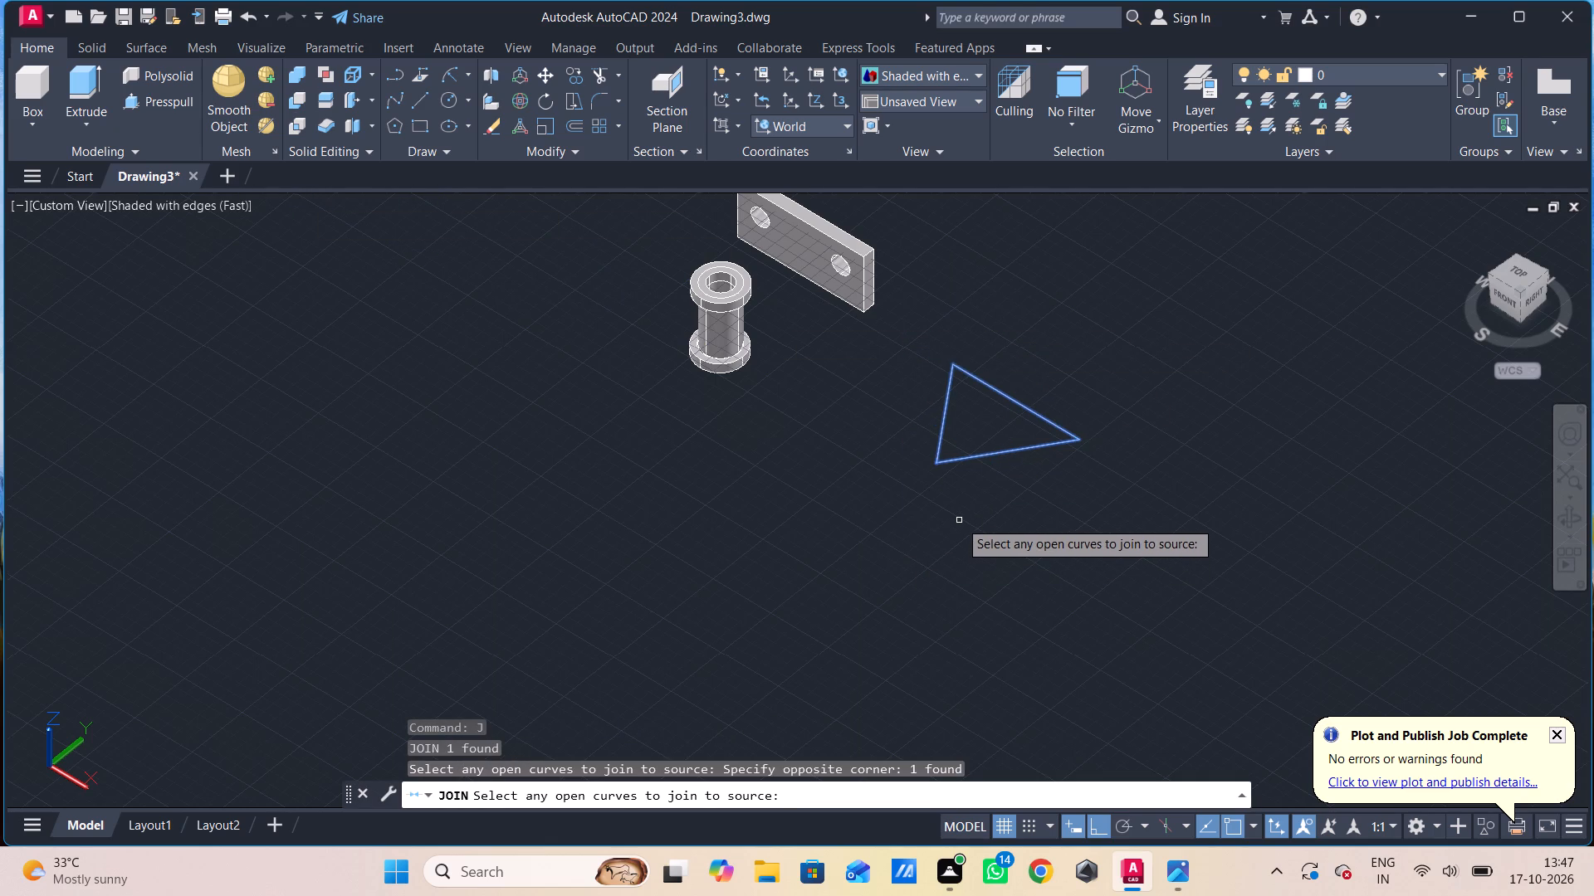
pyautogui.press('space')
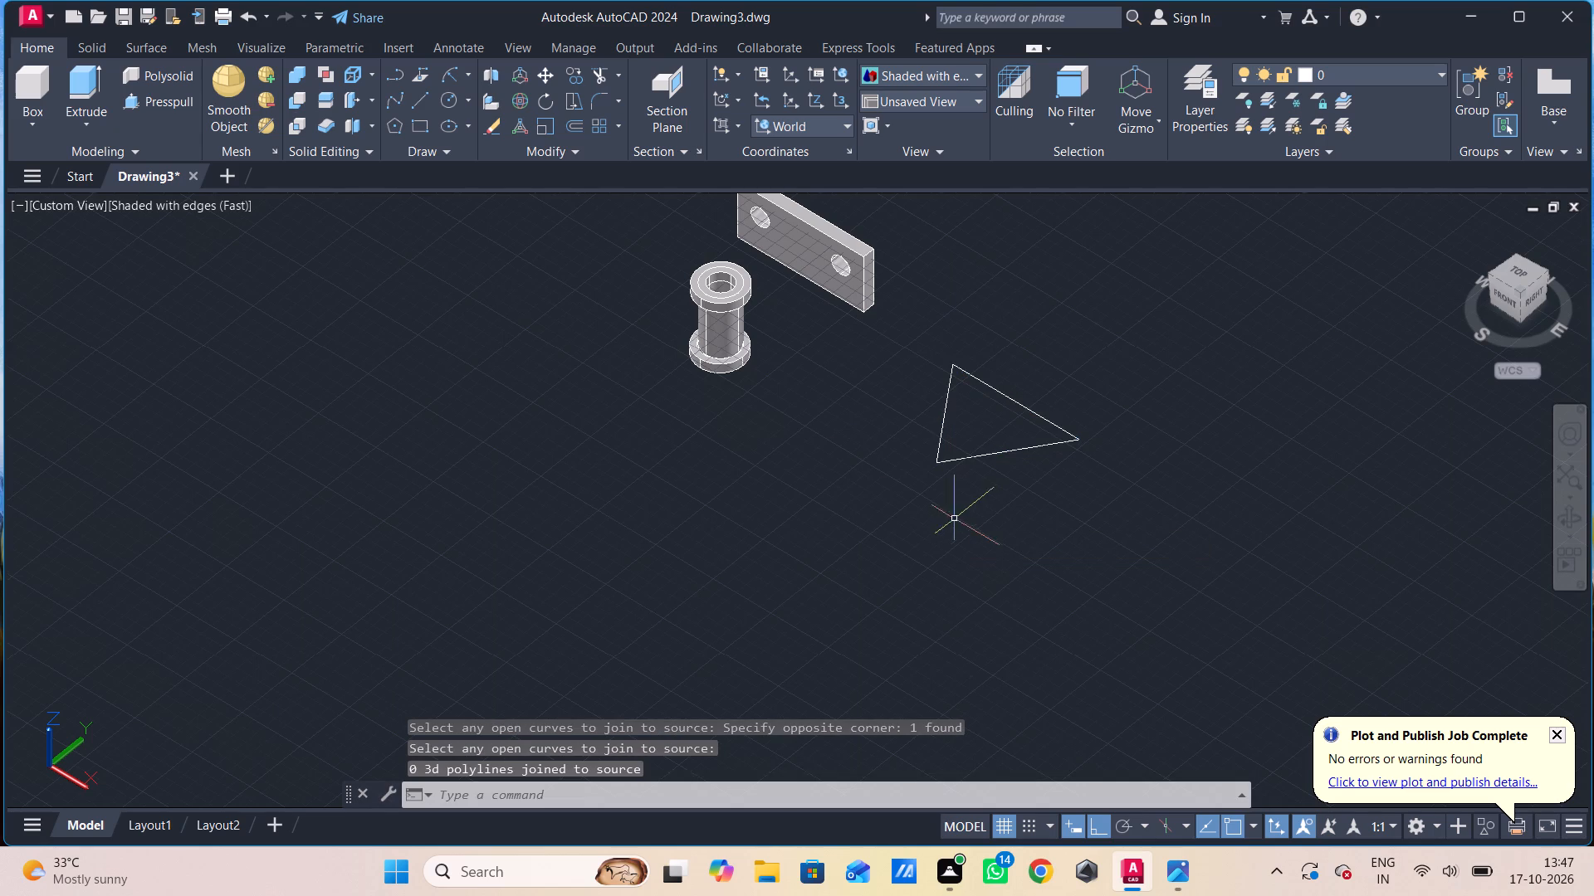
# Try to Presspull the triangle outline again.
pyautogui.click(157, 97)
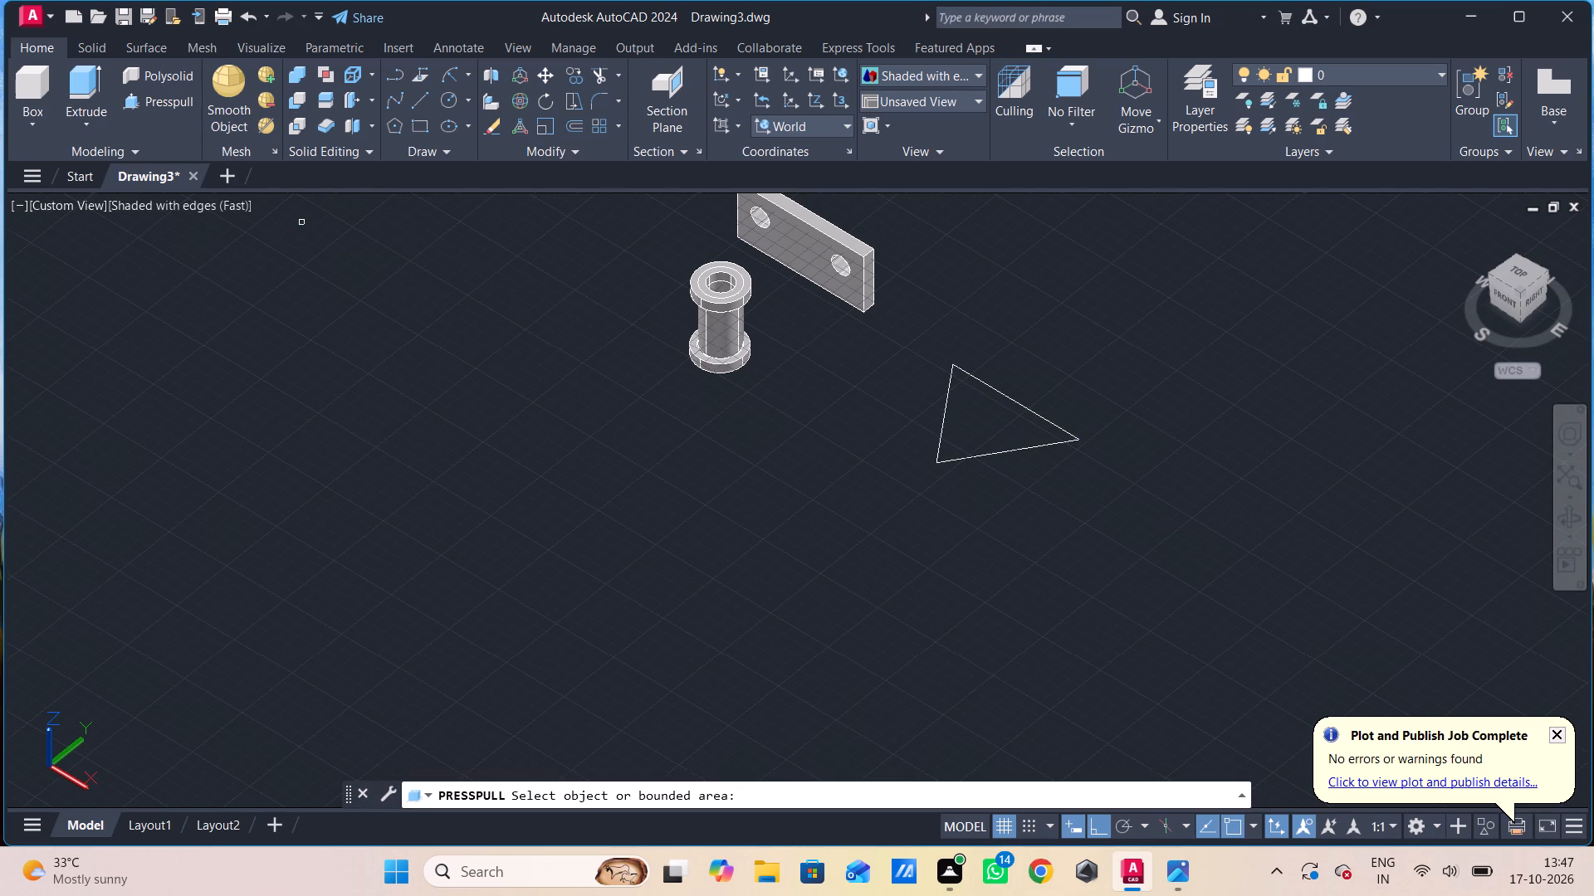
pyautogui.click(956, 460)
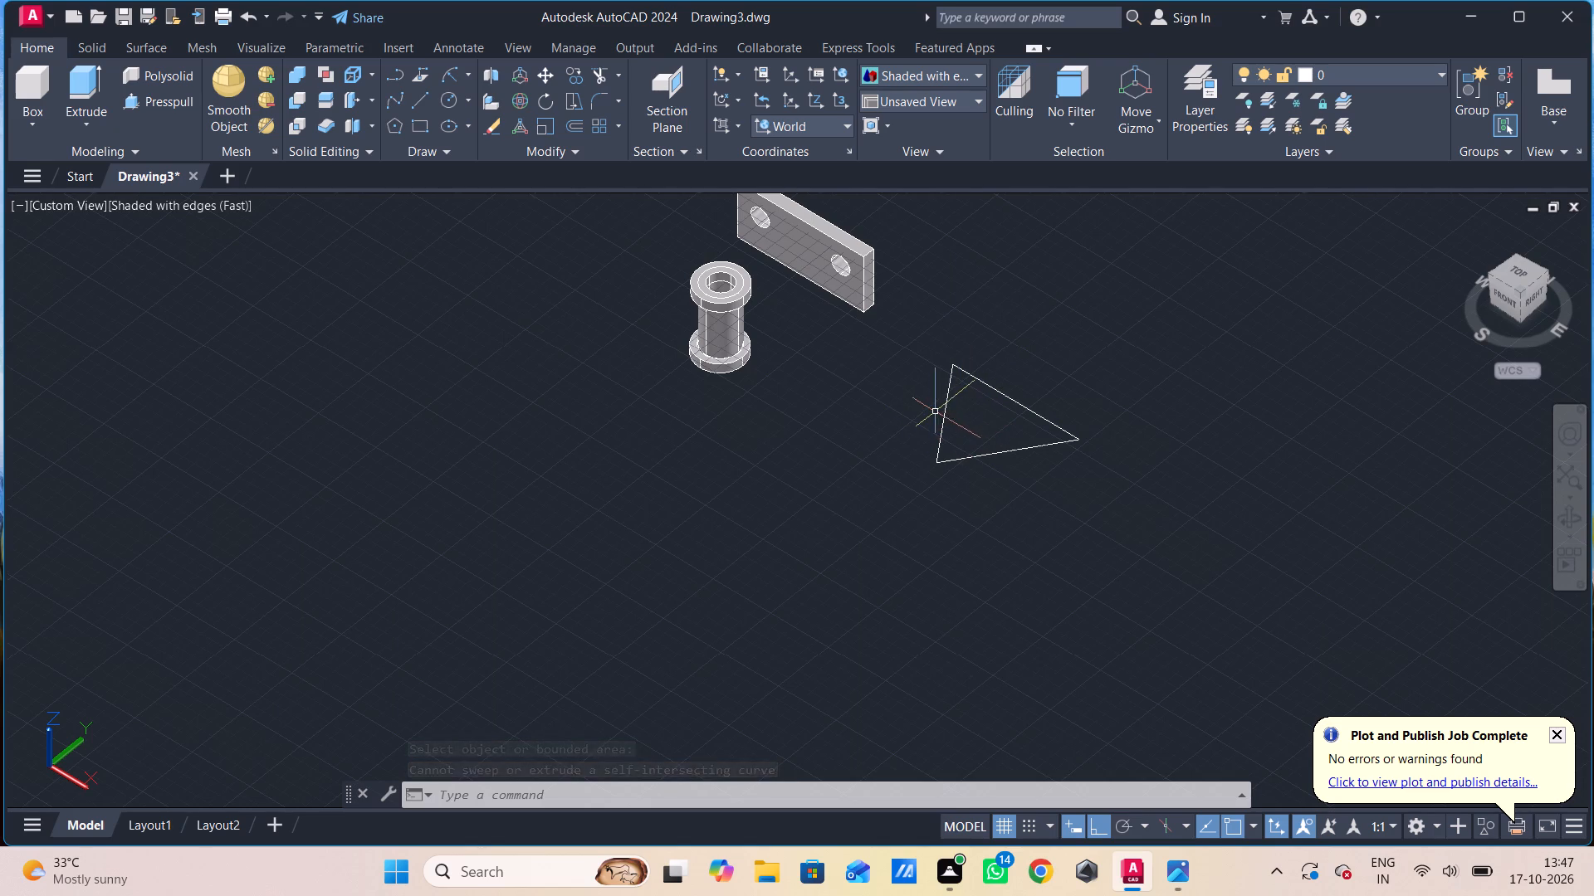
# Delete the triangle outline beside the bushing and plate.
pyautogui.click(1066, 397)
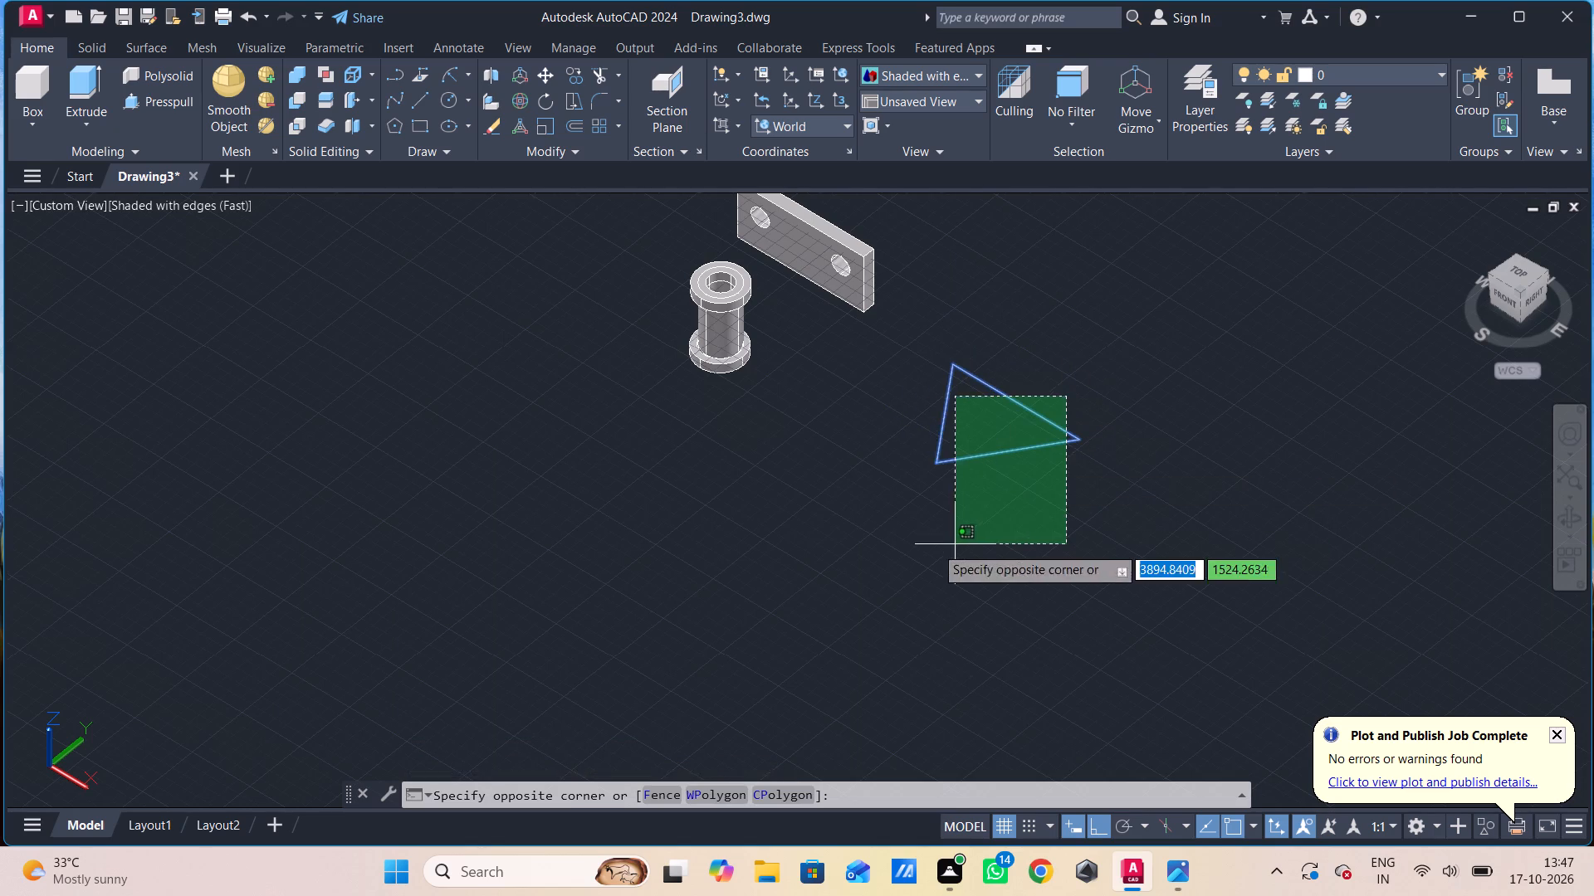
pyautogui.click(911, 539)
pyautogui.press('Delete')
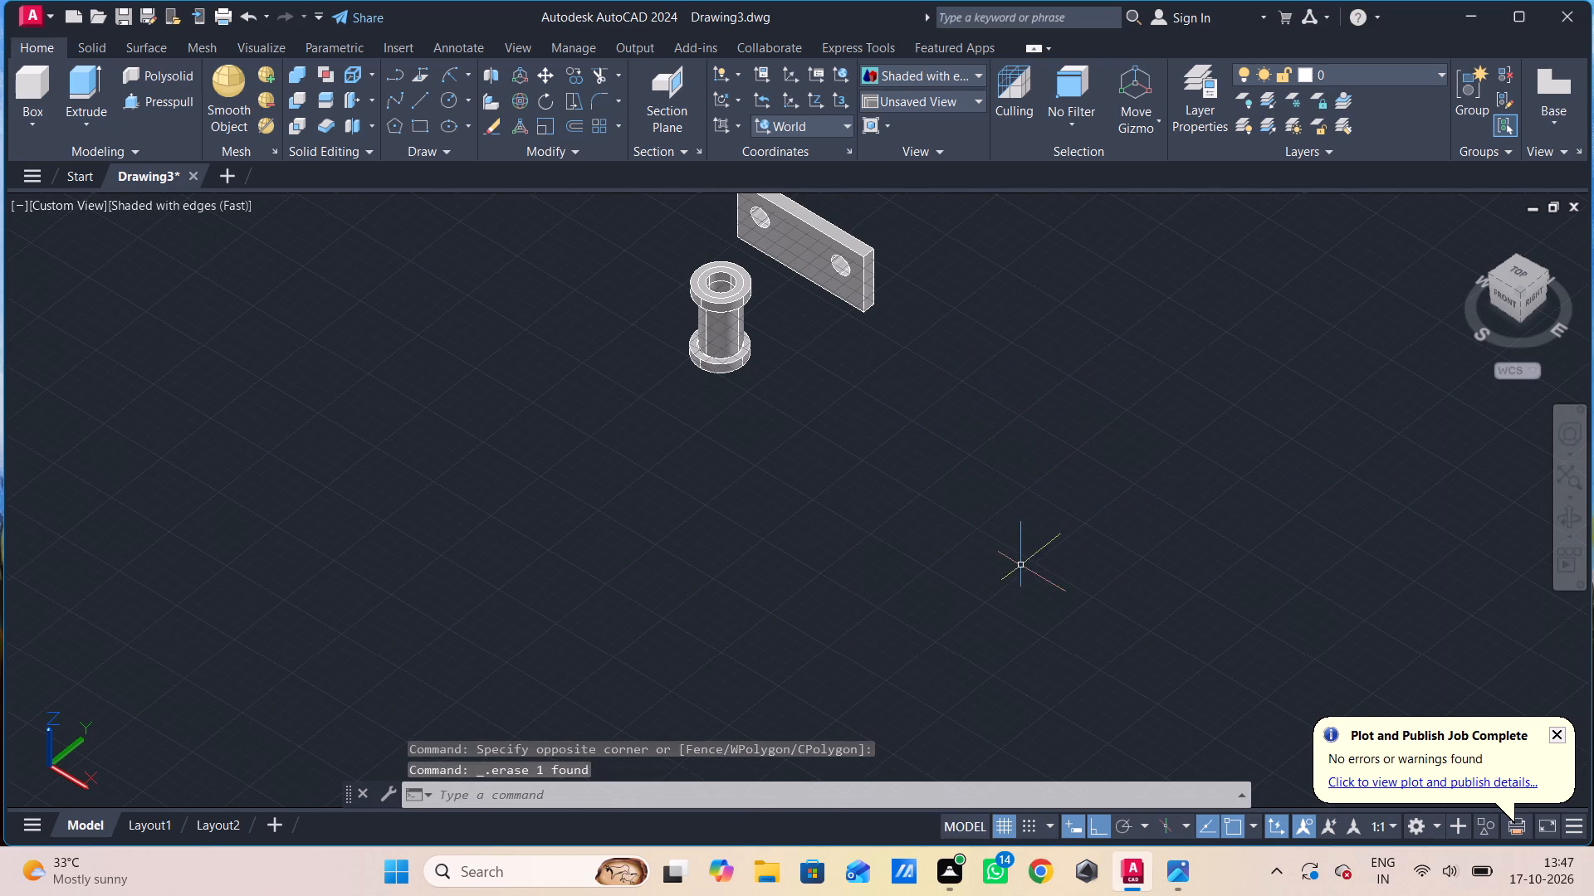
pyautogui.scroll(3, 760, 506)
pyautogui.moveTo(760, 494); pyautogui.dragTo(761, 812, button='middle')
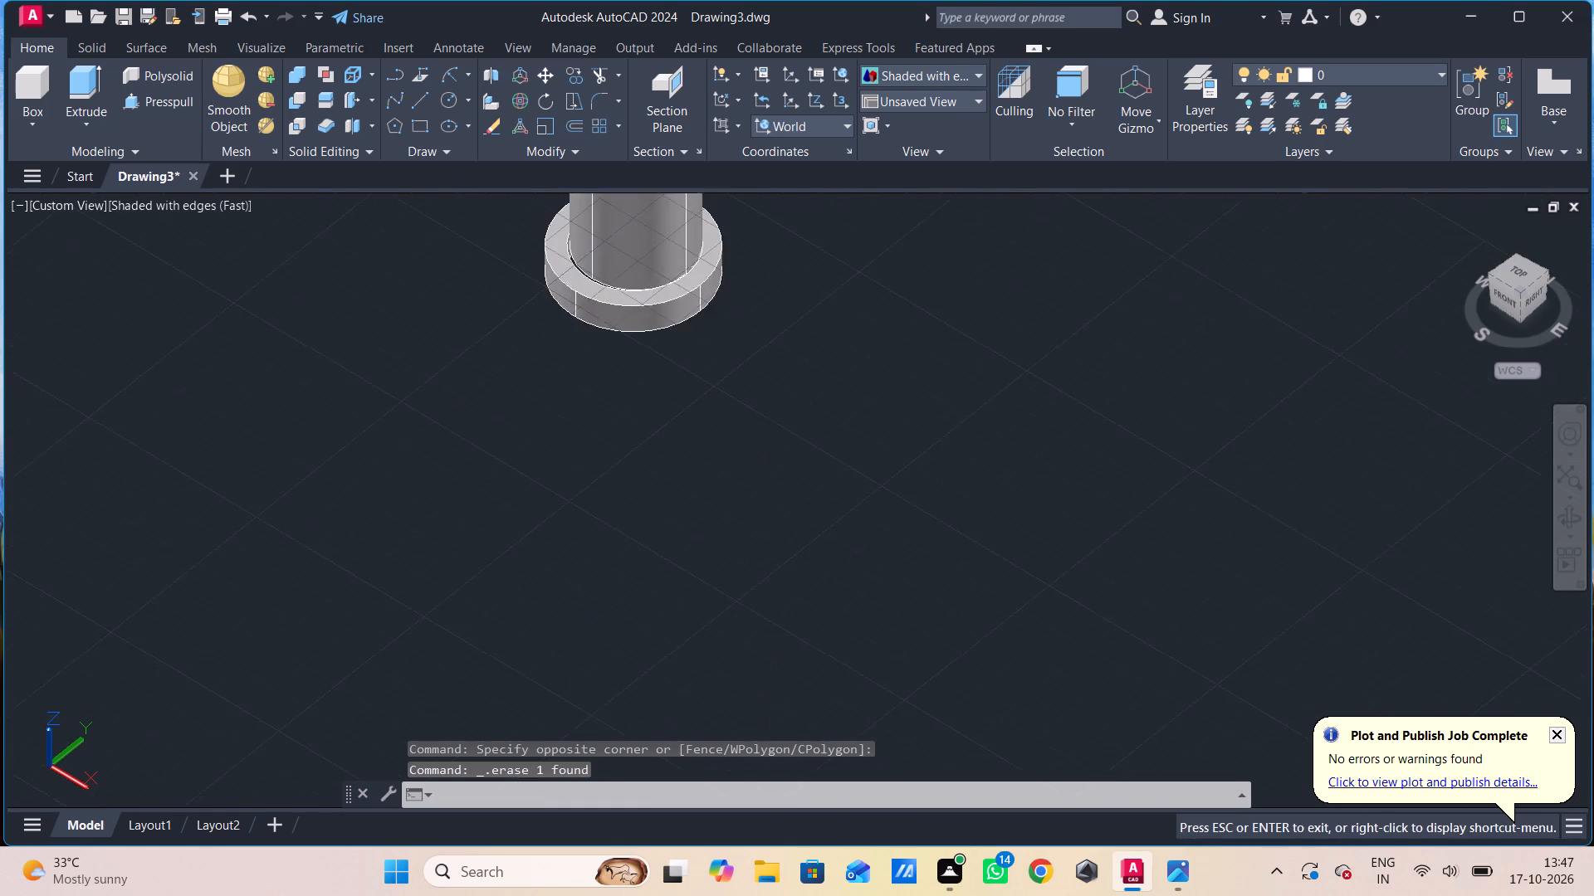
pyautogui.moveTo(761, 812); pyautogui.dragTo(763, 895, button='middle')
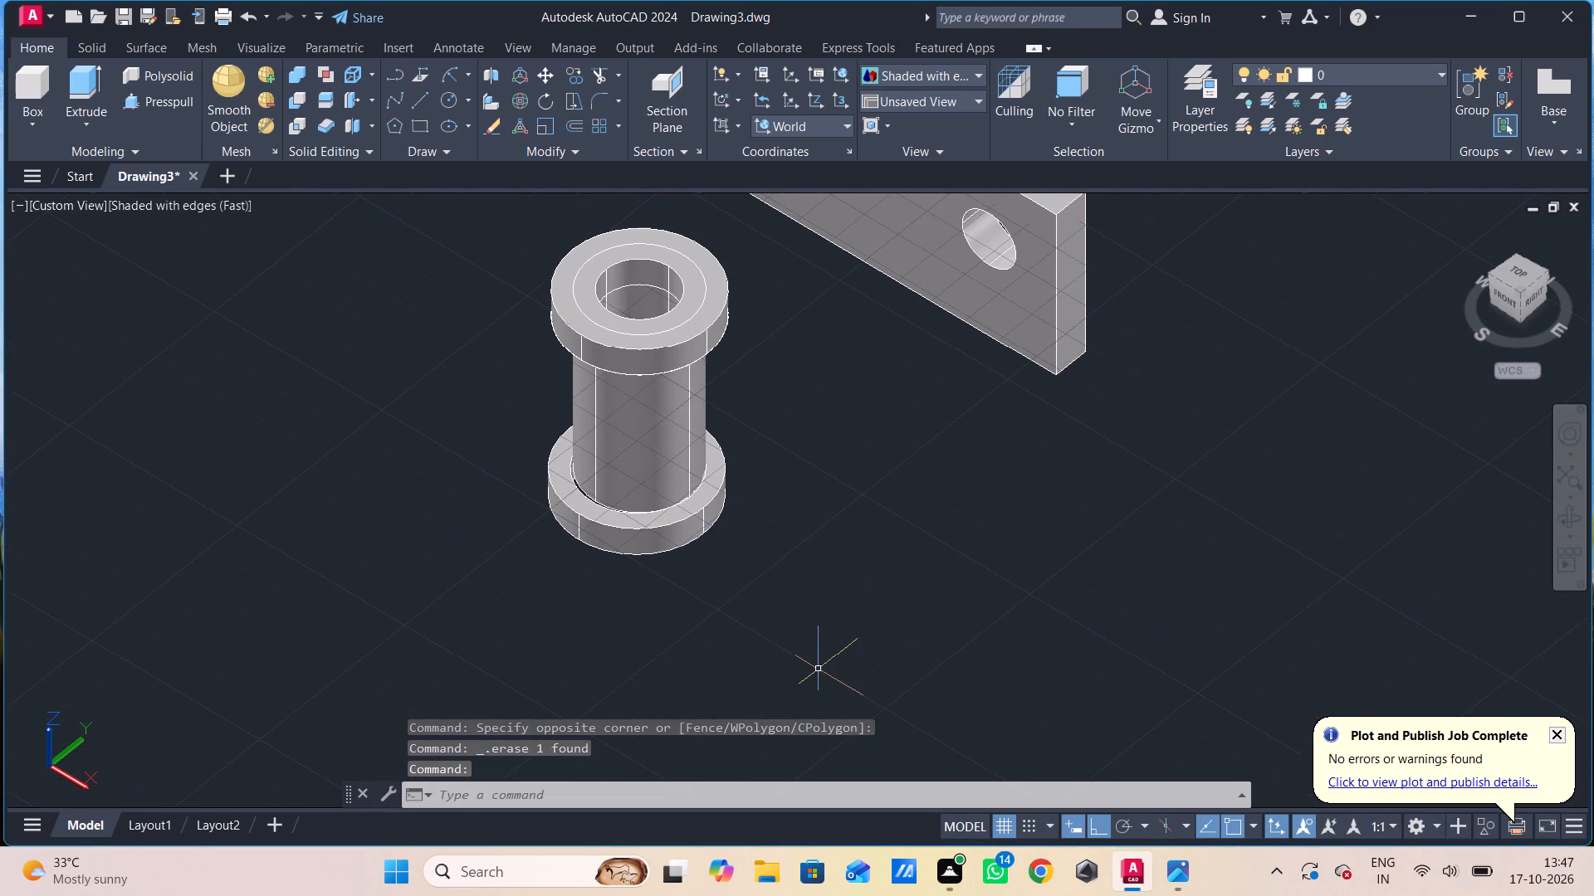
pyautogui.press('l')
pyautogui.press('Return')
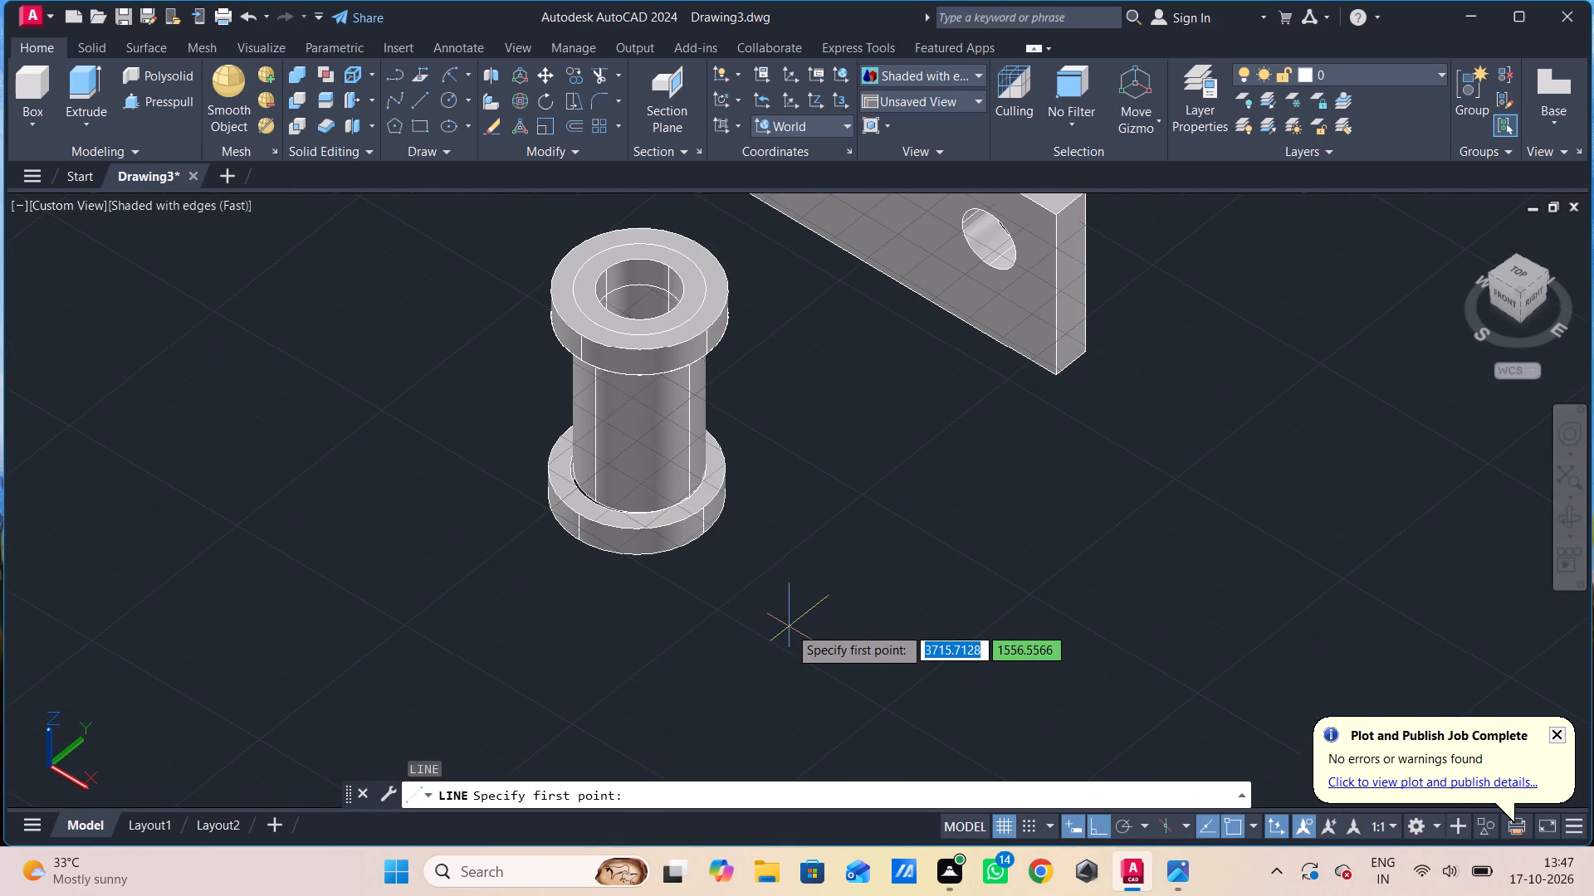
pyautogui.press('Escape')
# Move the bushing's lower collar by about 0.7 so its inner edge closes the gap against the central tube.
pyautogui.scroll(2, 631, 548)
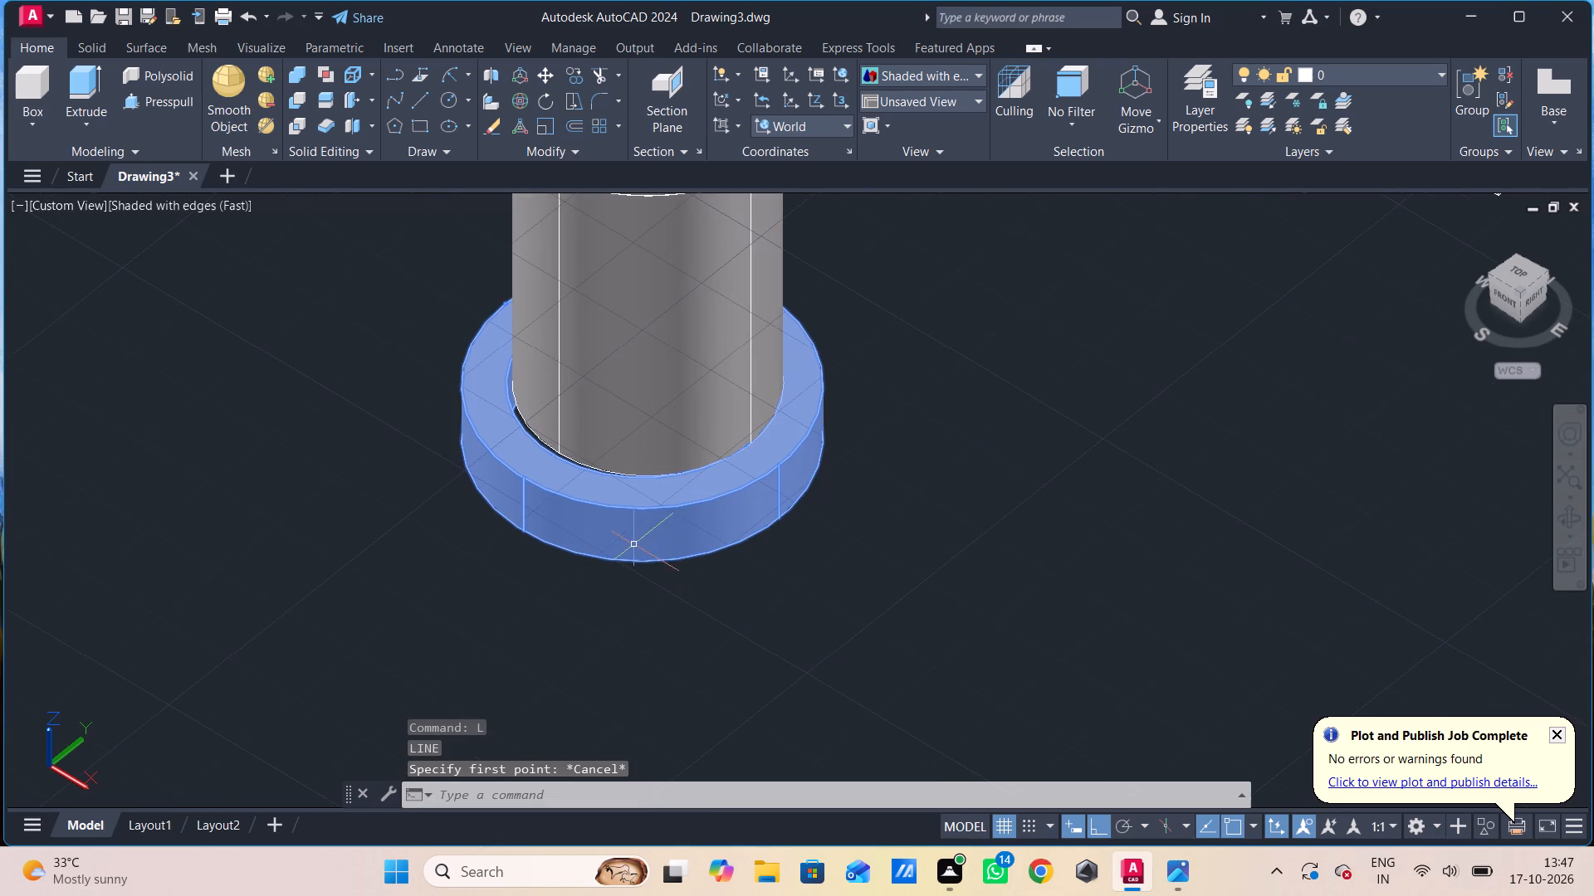
pyautogui.click(540, 481)
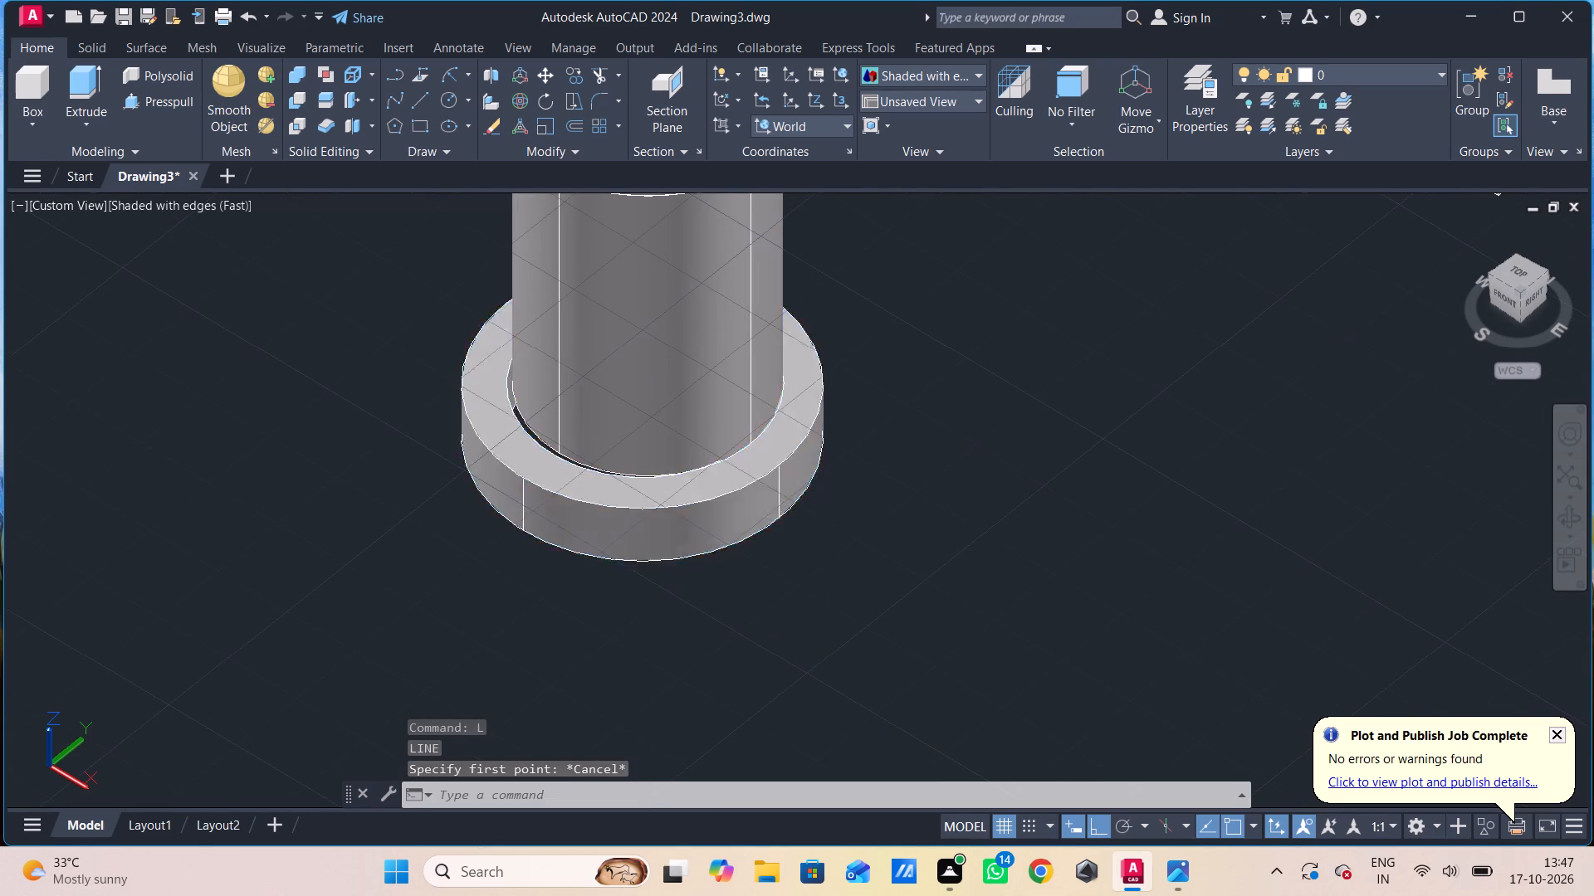
pyautogui.write('m')
pyautogui.press('space')
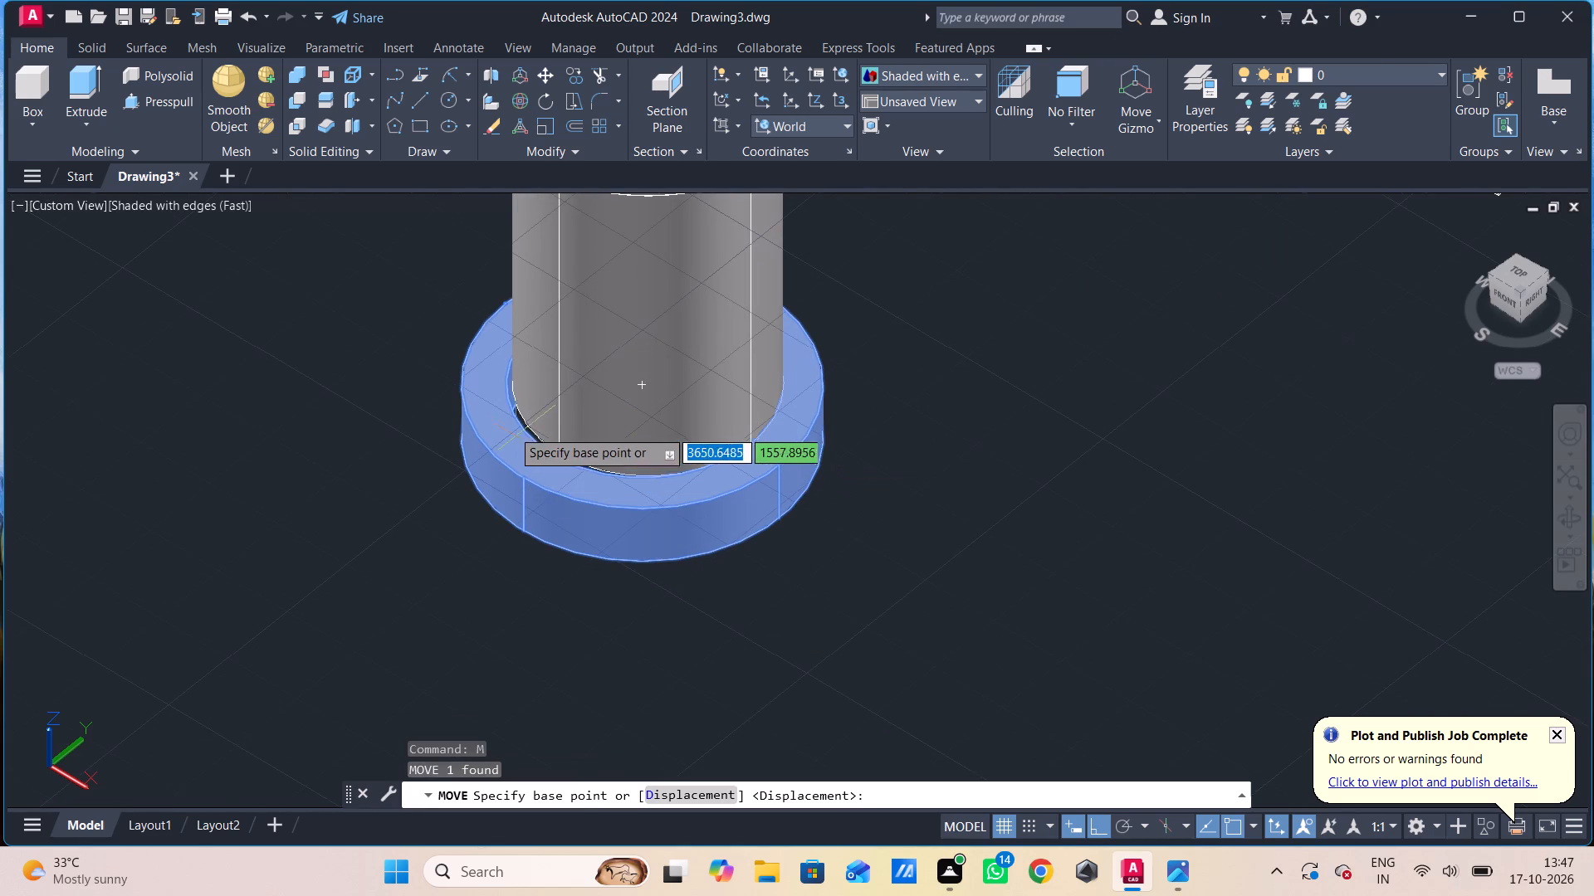
pyautogui.click(506, 375)
pyautogui.moveTo(506, 375); pyautogui.dragTo(540, 418, button='middle')
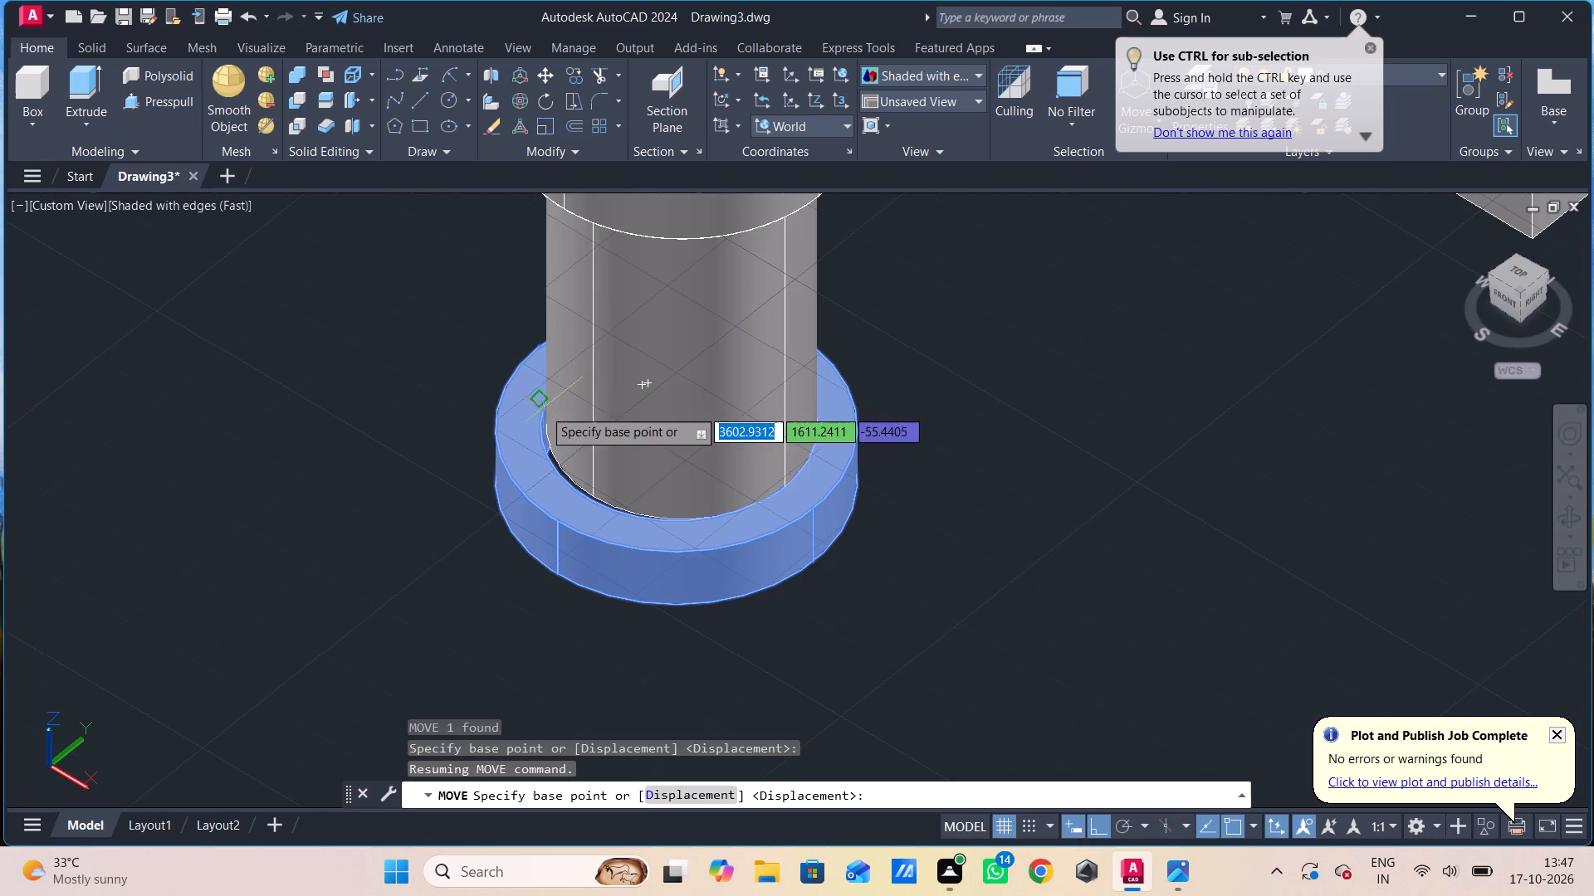
pyautogui.keyDown('shift'); pyautogui.moveTo(543, 408); pyautogui.dragTo(616, 423, button='middle'); pyautogui.keyUp('shift')
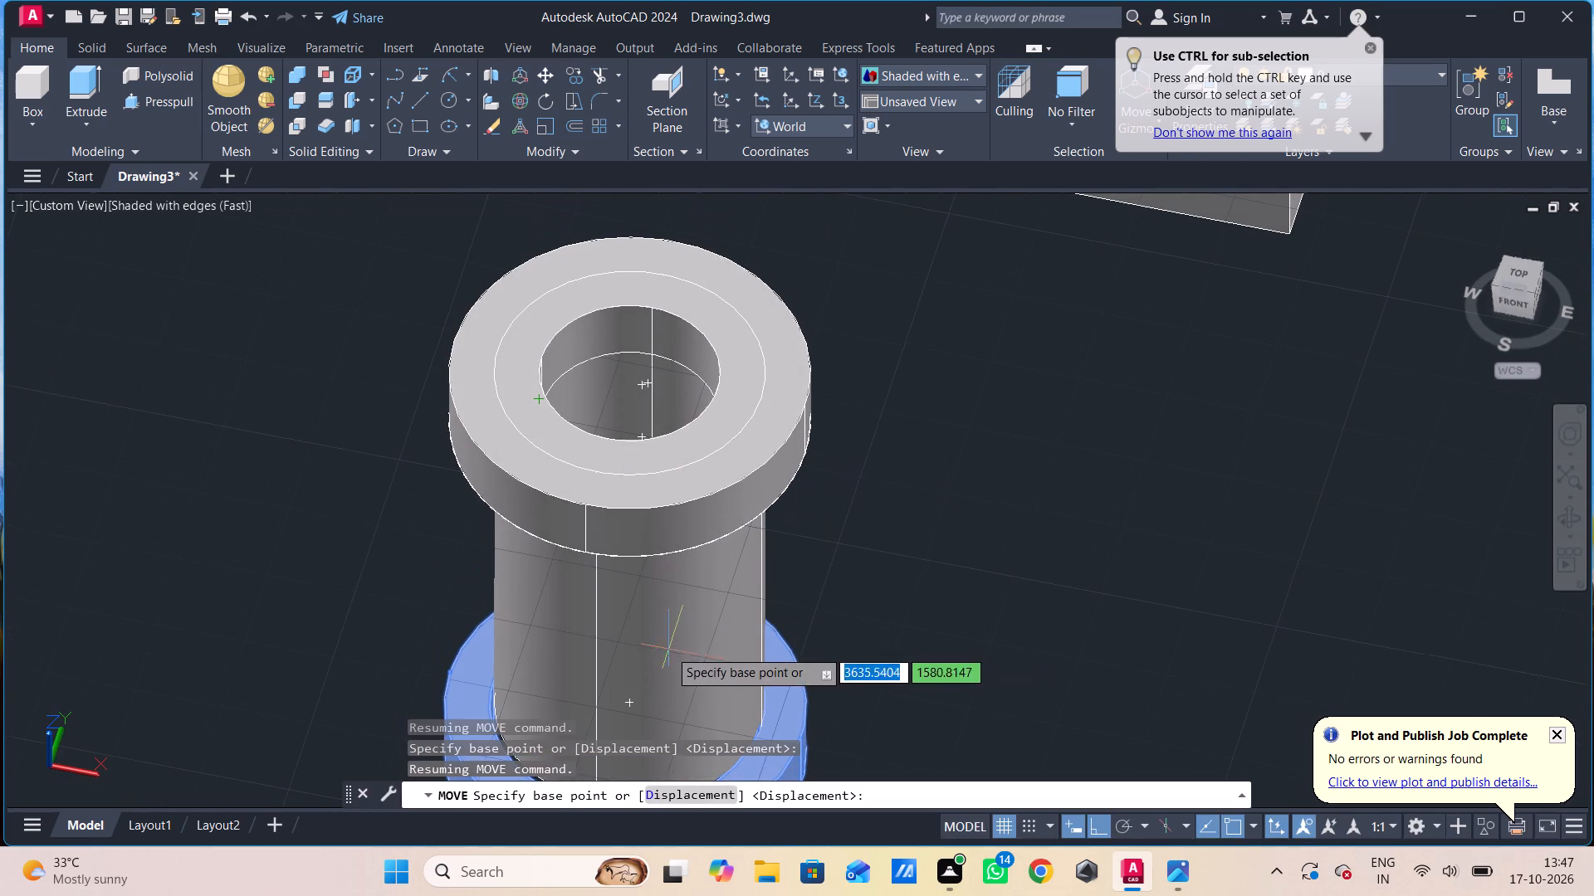
pyautogui.moveTo(668, 649); pyautogui.dragTo(809, 339, button='middle')
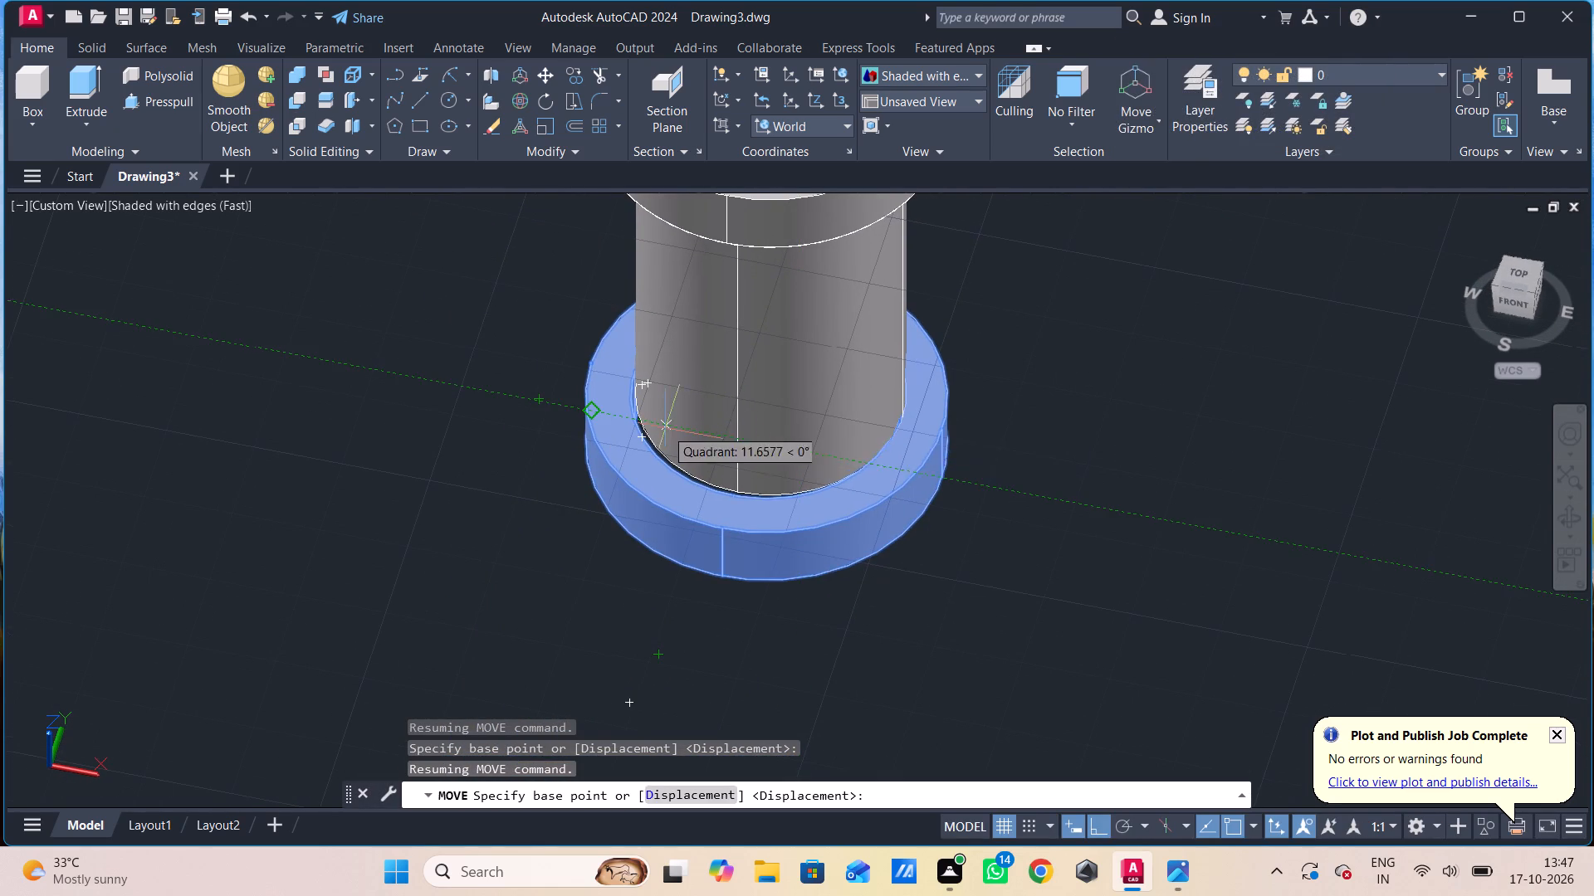
pyautogui.scroll(5, 639, 424)
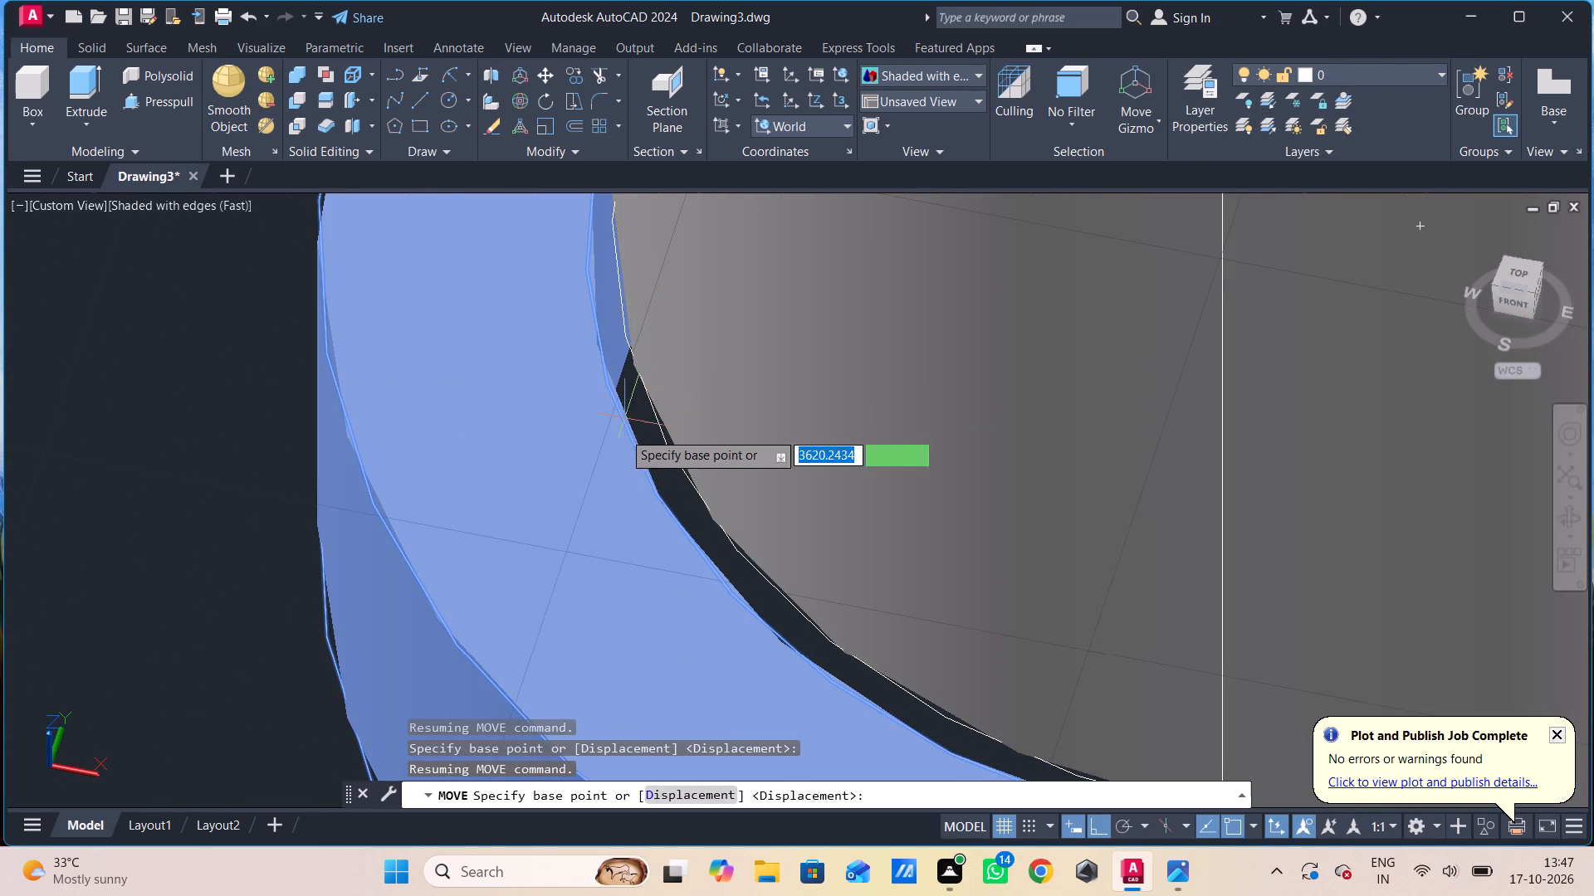
pyautogui.click(645, 465)
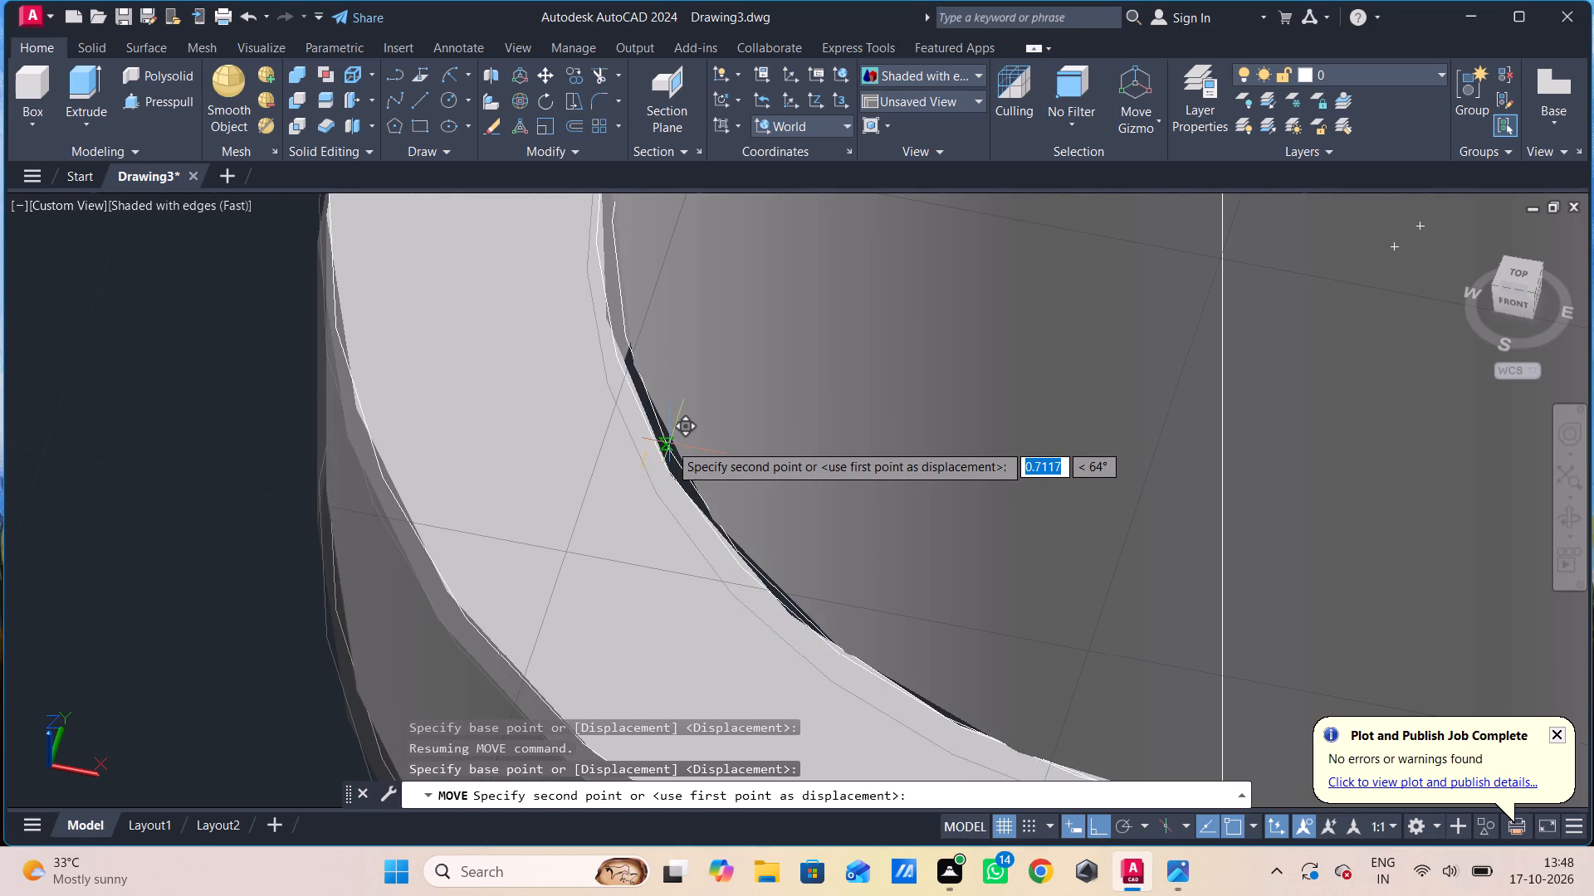
pyautogui.click(669, 443)
pyautogui.scroll(-4, 669, 462)
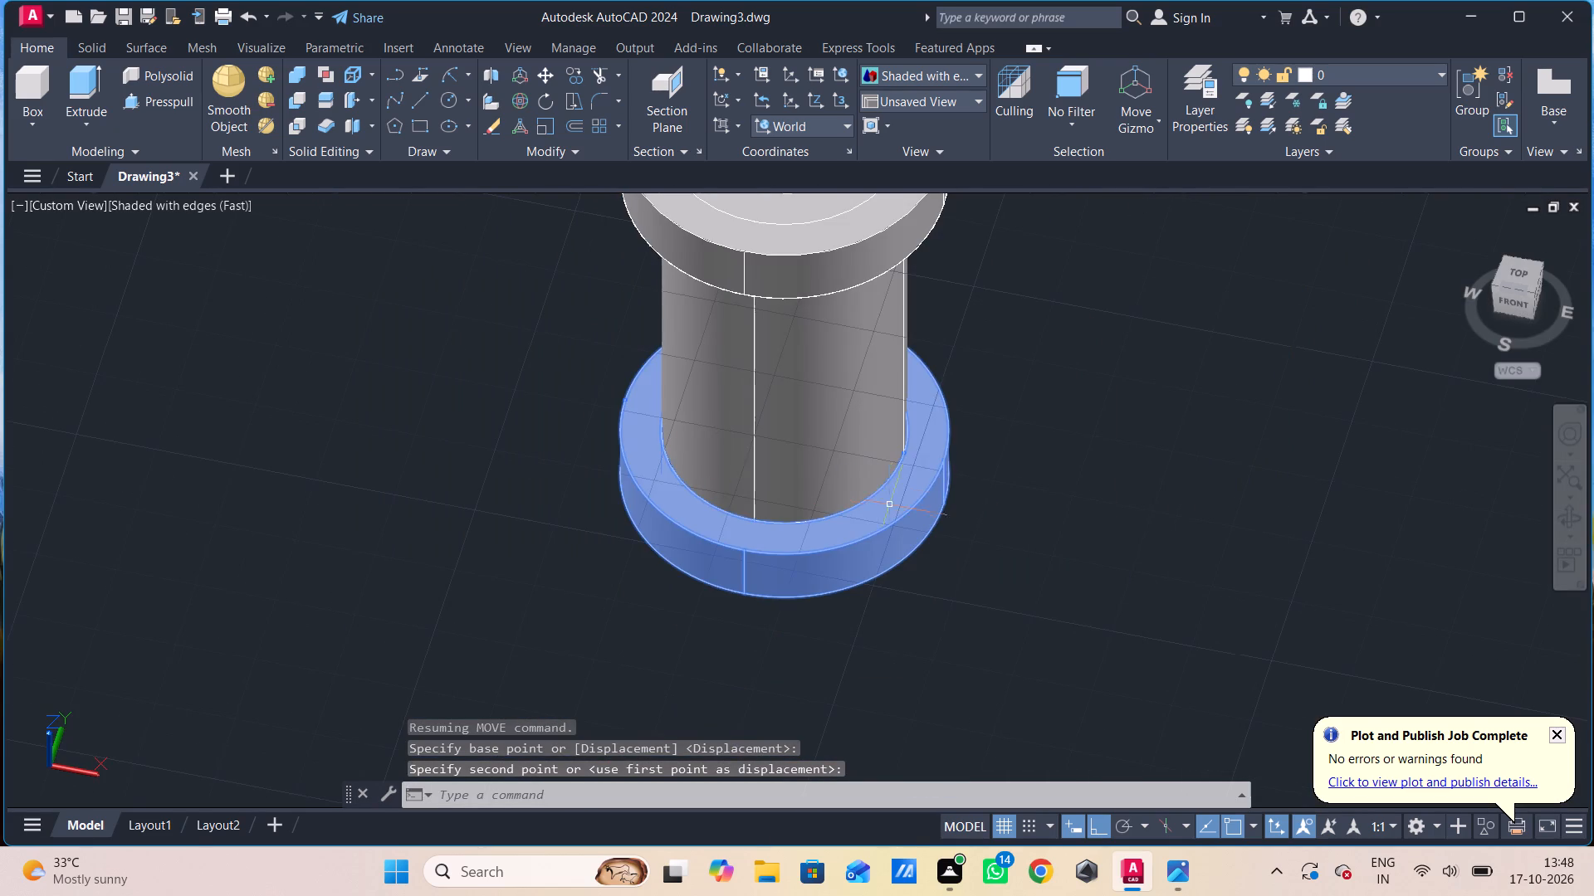
# Examine how the lower collar fits the tube and how the bushing sits relative to the two-hole plate.
pyautogui.moveTo(940, 494); pyautogui.dragTo(880, 517, button='middle')
pyautogui.keyDown('shift'); pyautogui.moveTo(940, 502); pyautogui.dragTo(883, 516, button='middle'); pyautogui.keyUp('shift')
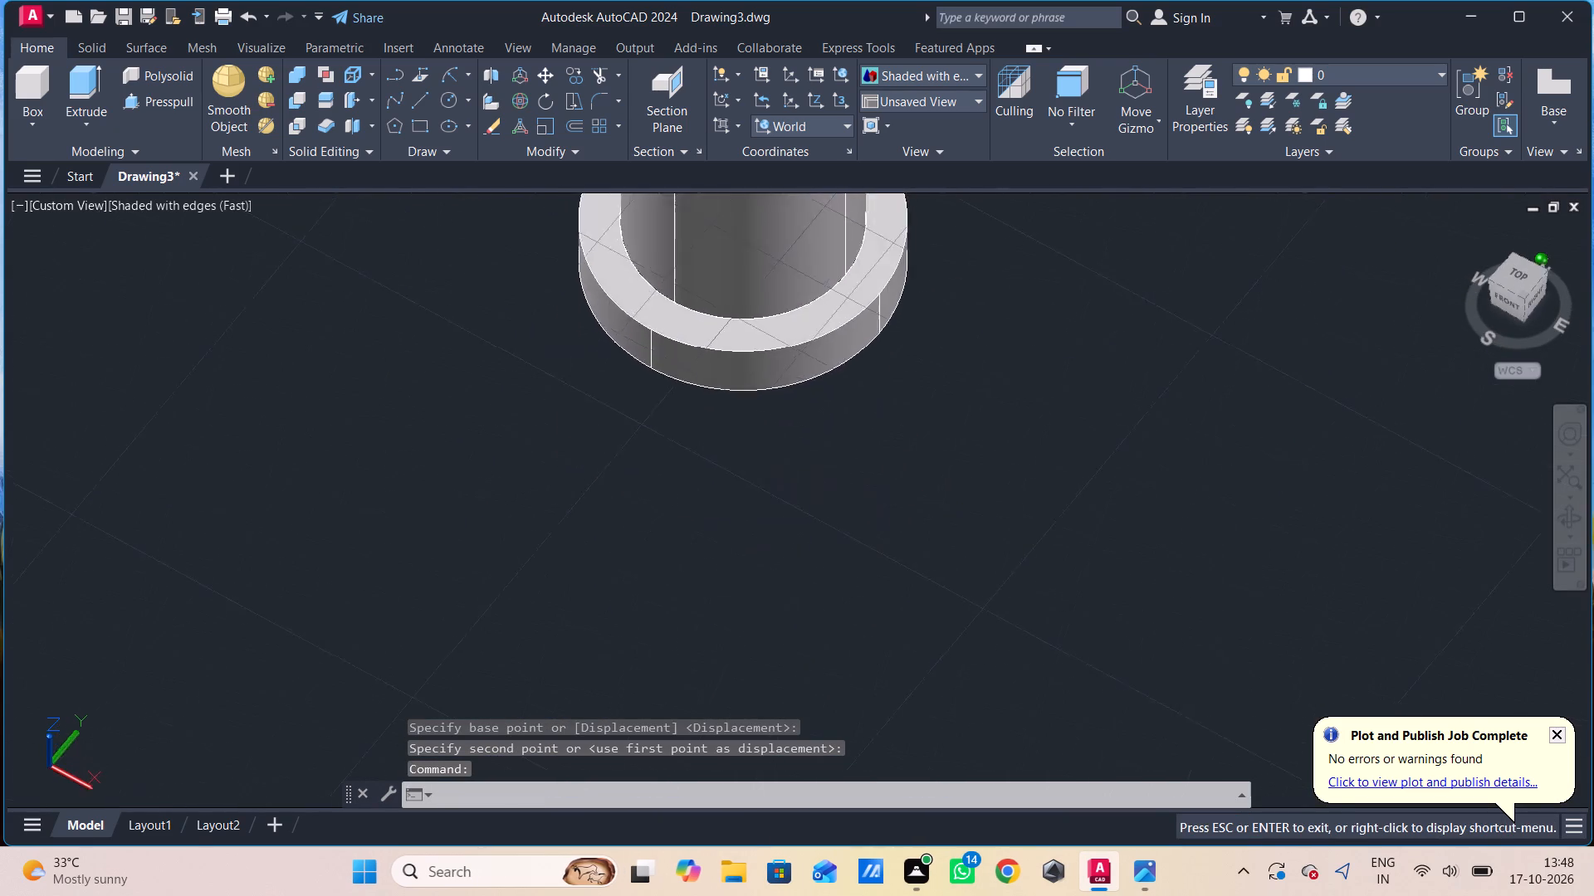
pyautogui.keyDown('shift'); pyautogui.moveTo(883, 516); pyautogui.dragTo(865, 490, button='middle'); pyautogui.keyUp('shift')
pyautogui.scroll(-2, 865, 440)
pyautogui.moveTo(855, 480); pyautogui.dragTo(780, 543, button='middle')
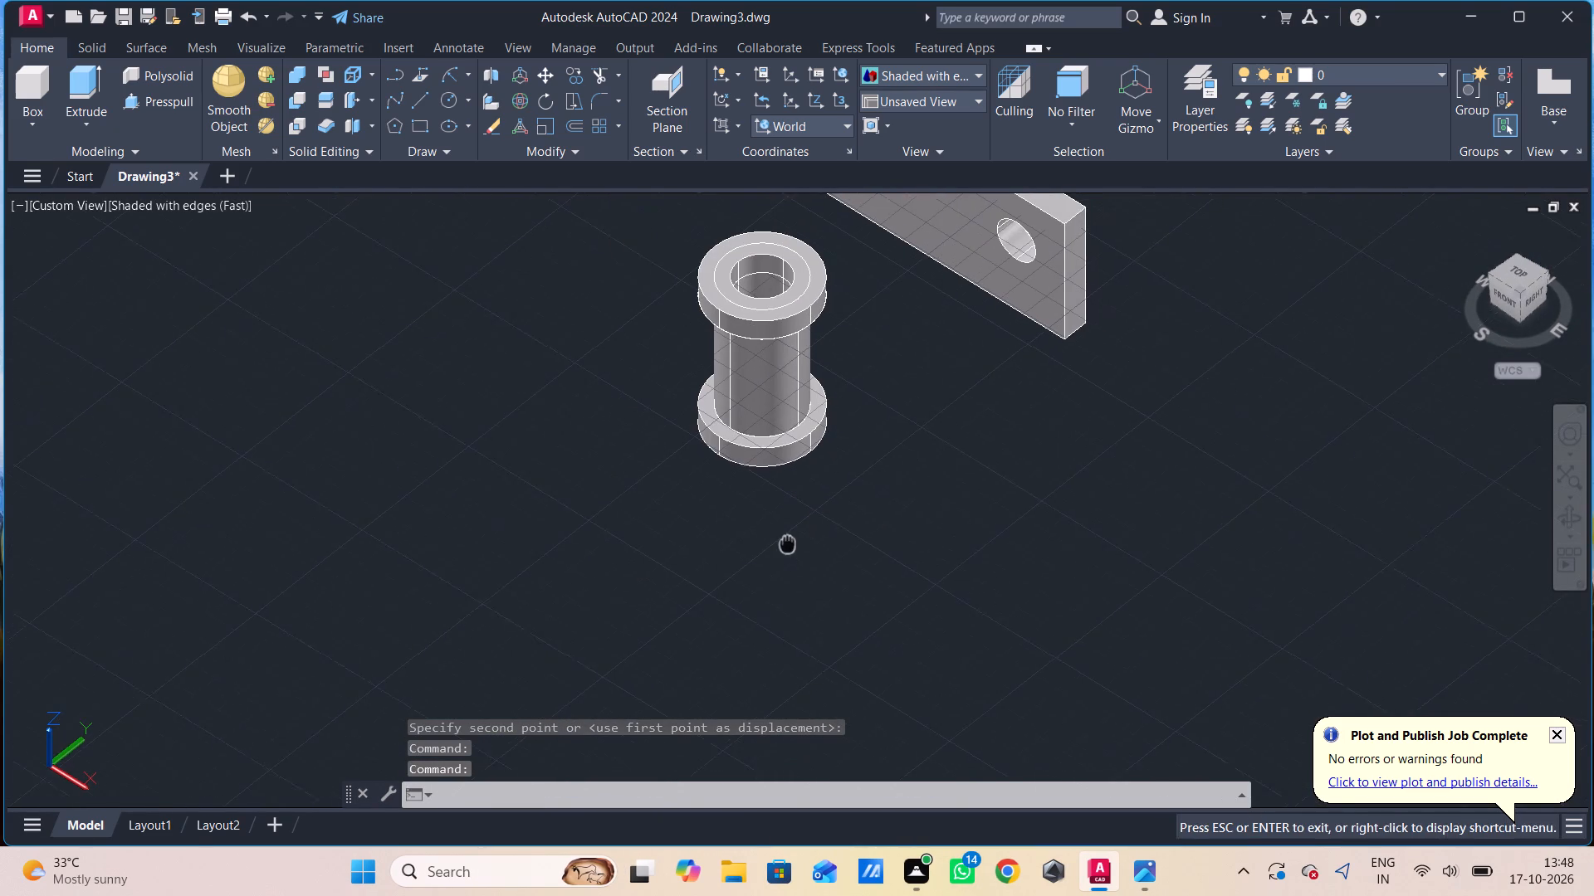
pyautogui.moveTo(780, 543); pyautogui.dragTo(763, 556, button='middle')
pyautogui.moveTo(773, 506); pyautogui.dragTo(762, 544, button='middle')
pyautogui.keyDown('shift'); pyautogui.moveTo(800, 470); pyautogui.dragTo(801, 468, button='middle'); pyautogui.keyUp('shift')
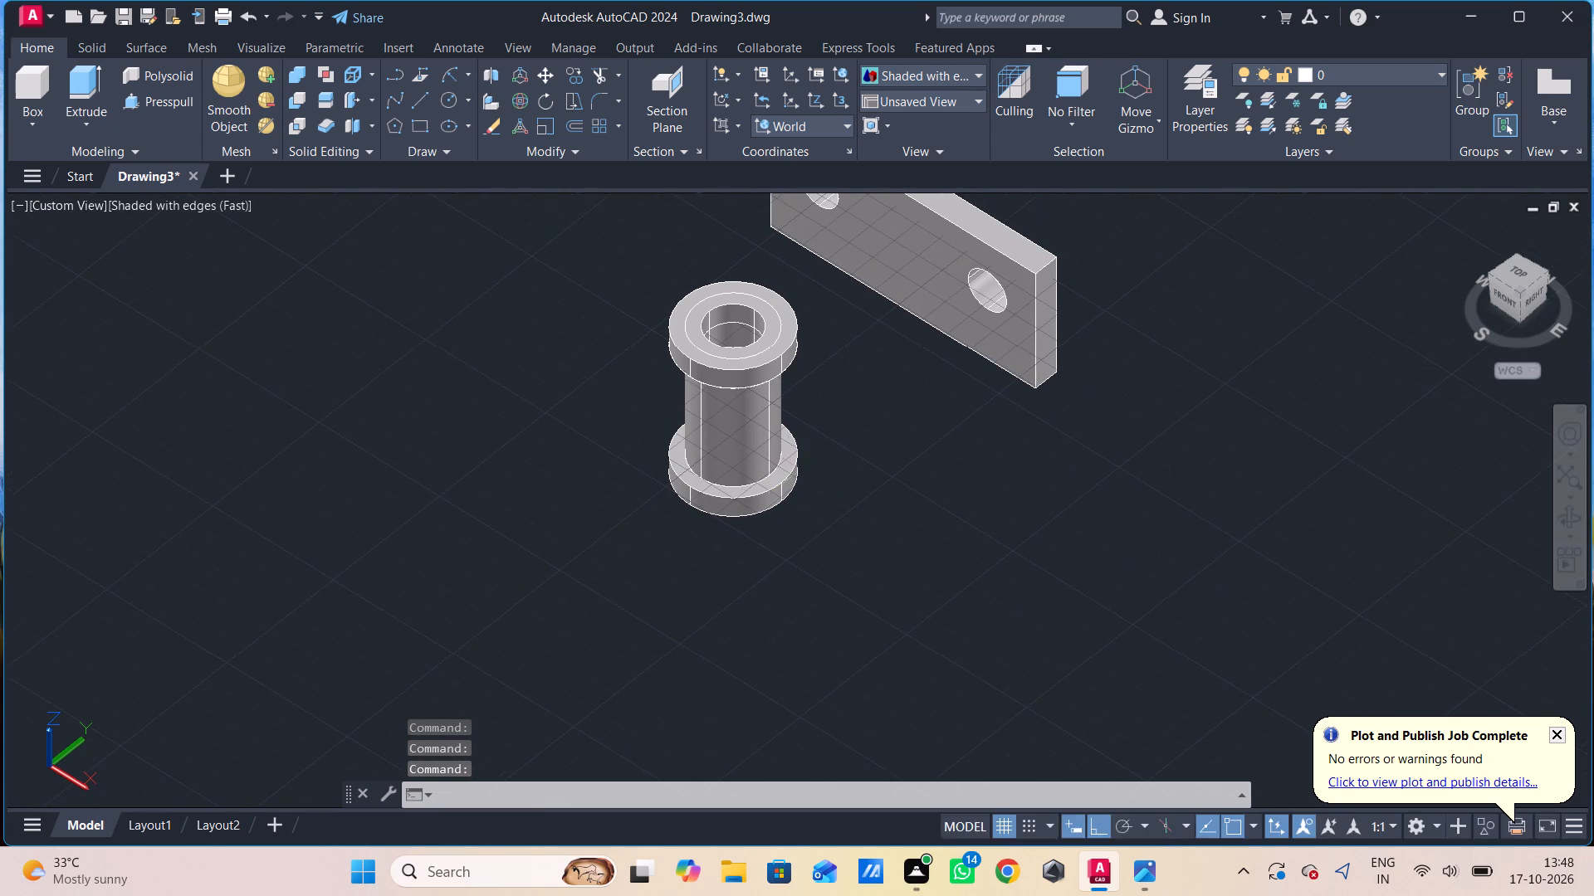
pyautogui.keyDown('shift'); pyautogui.moveTo(801, 468); pyautogui.dragTo(727, 416, button='middle'); pyautogui.keyUp('shift')
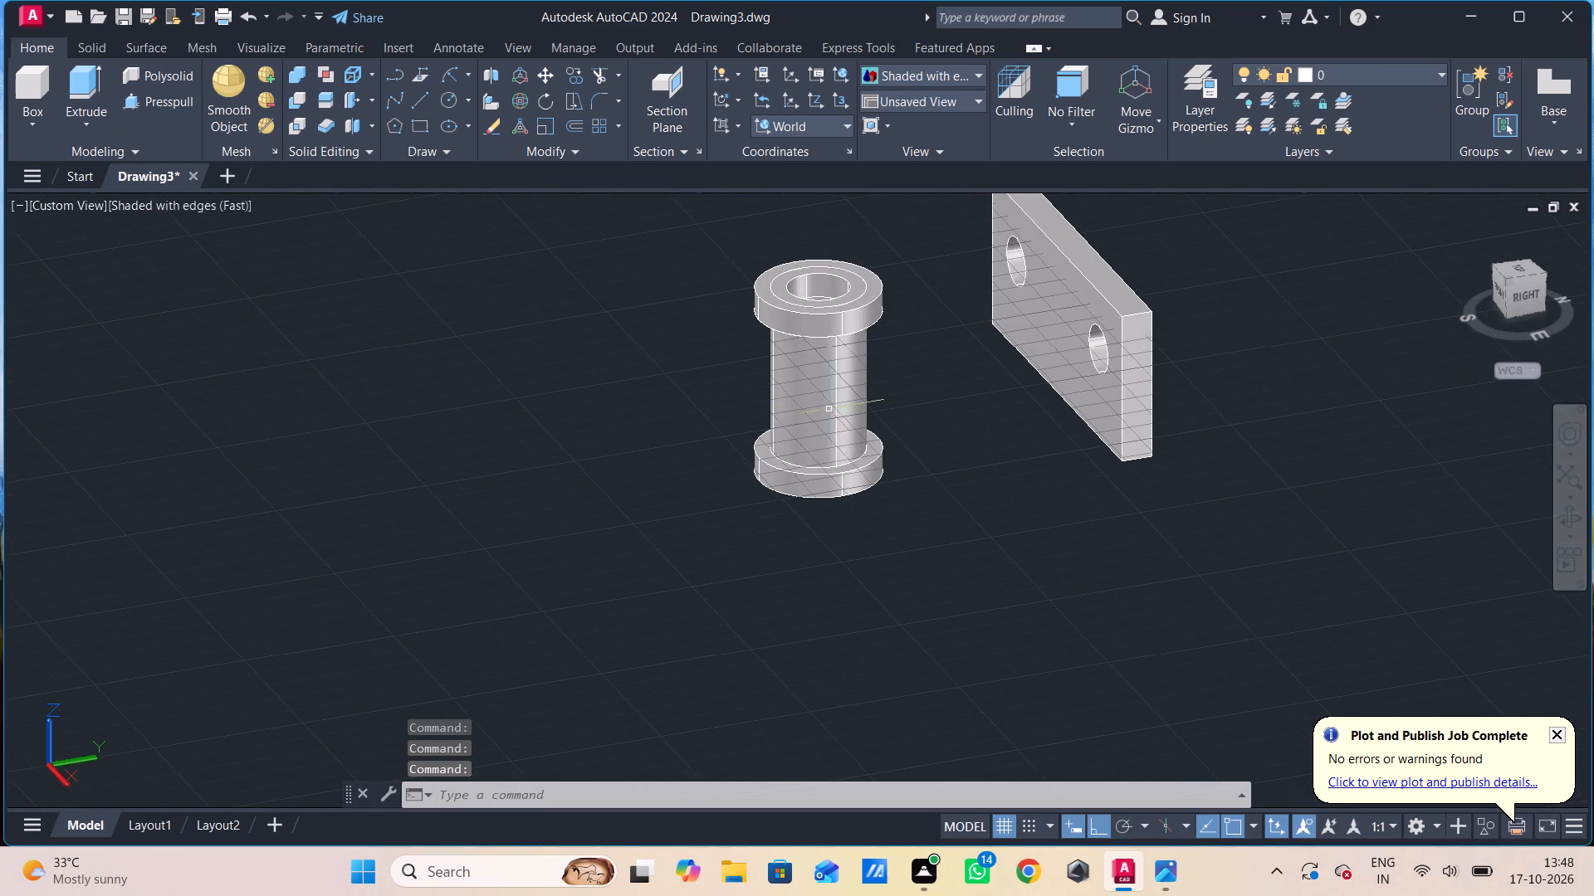
pyautogui.scroll(3, 843, 409)
pyautogui.scroll(-1, 844, 409)
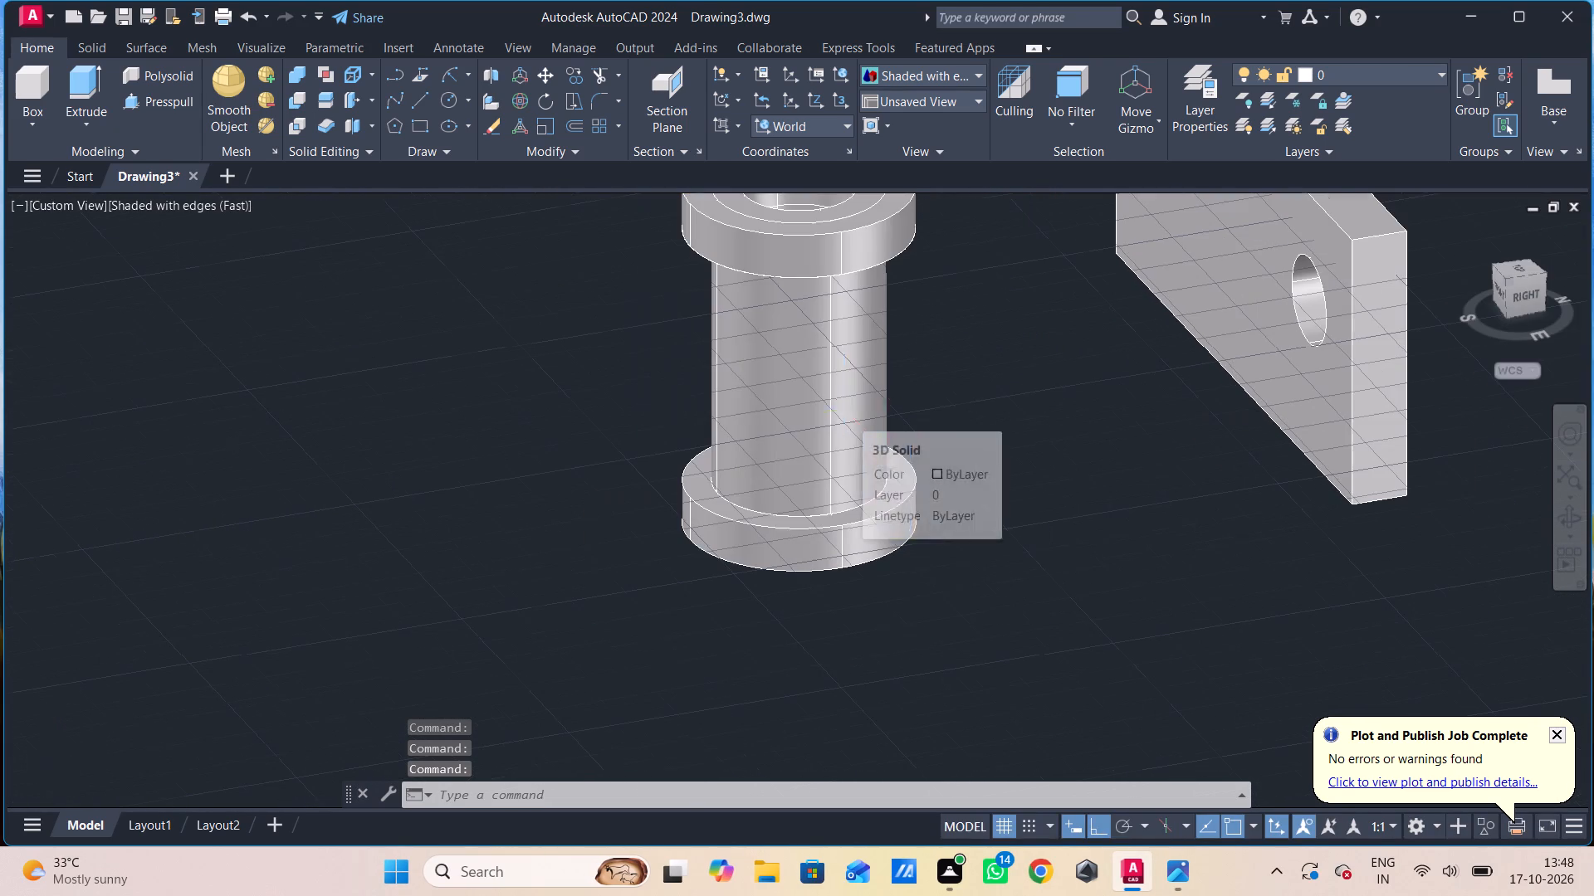
# Draw two lines from the plate's near lower corners to a shared point at the tube's base inside the lower collar.
pyautogui.press('l')
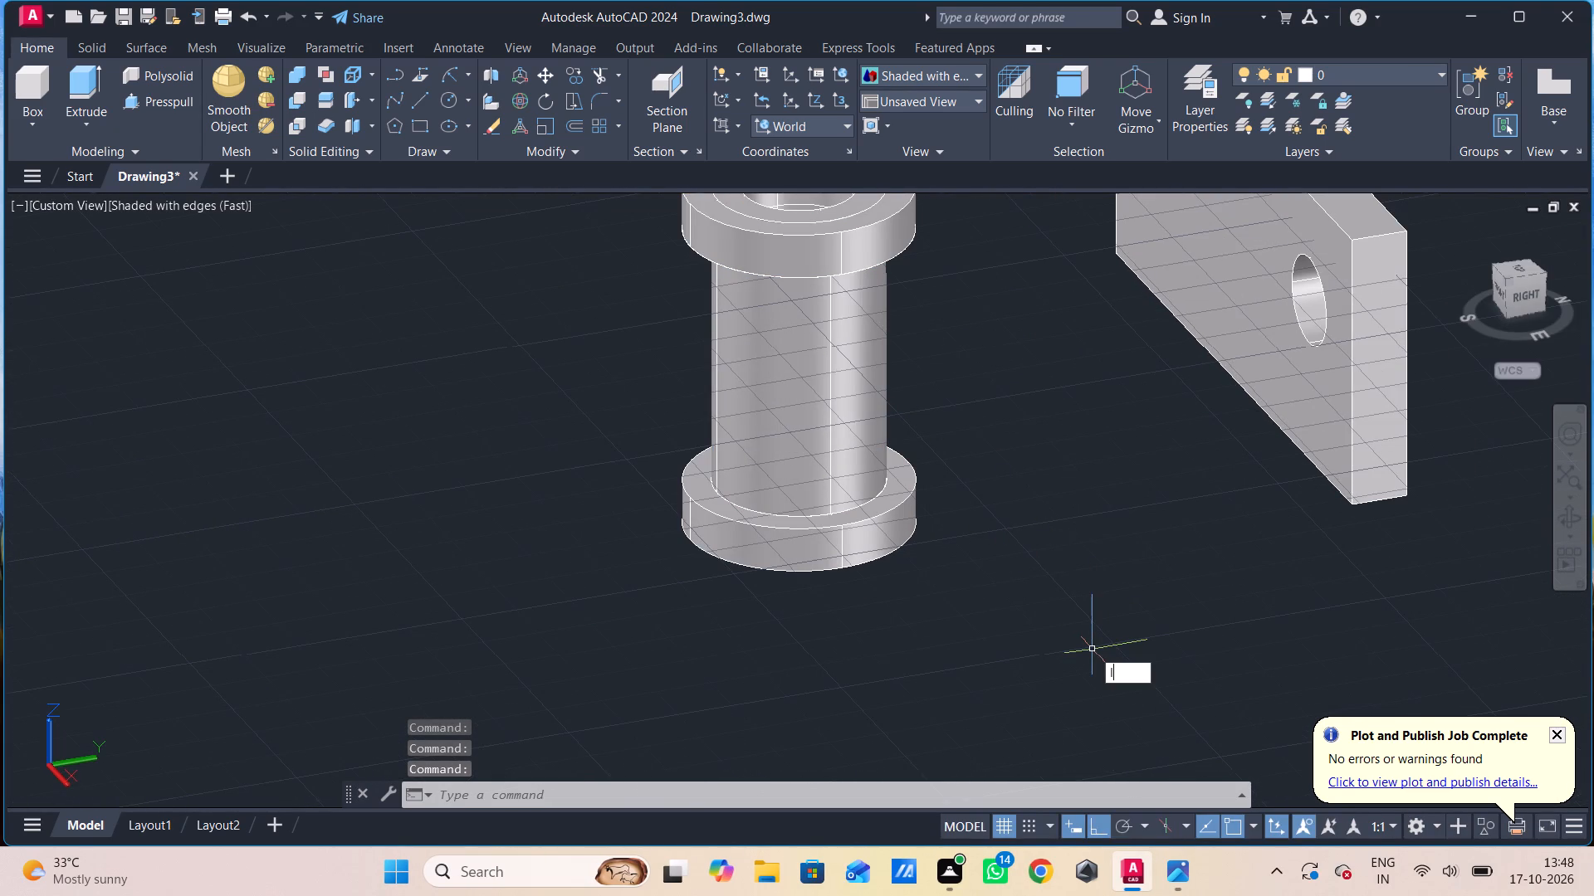
pyautogui.press('space')
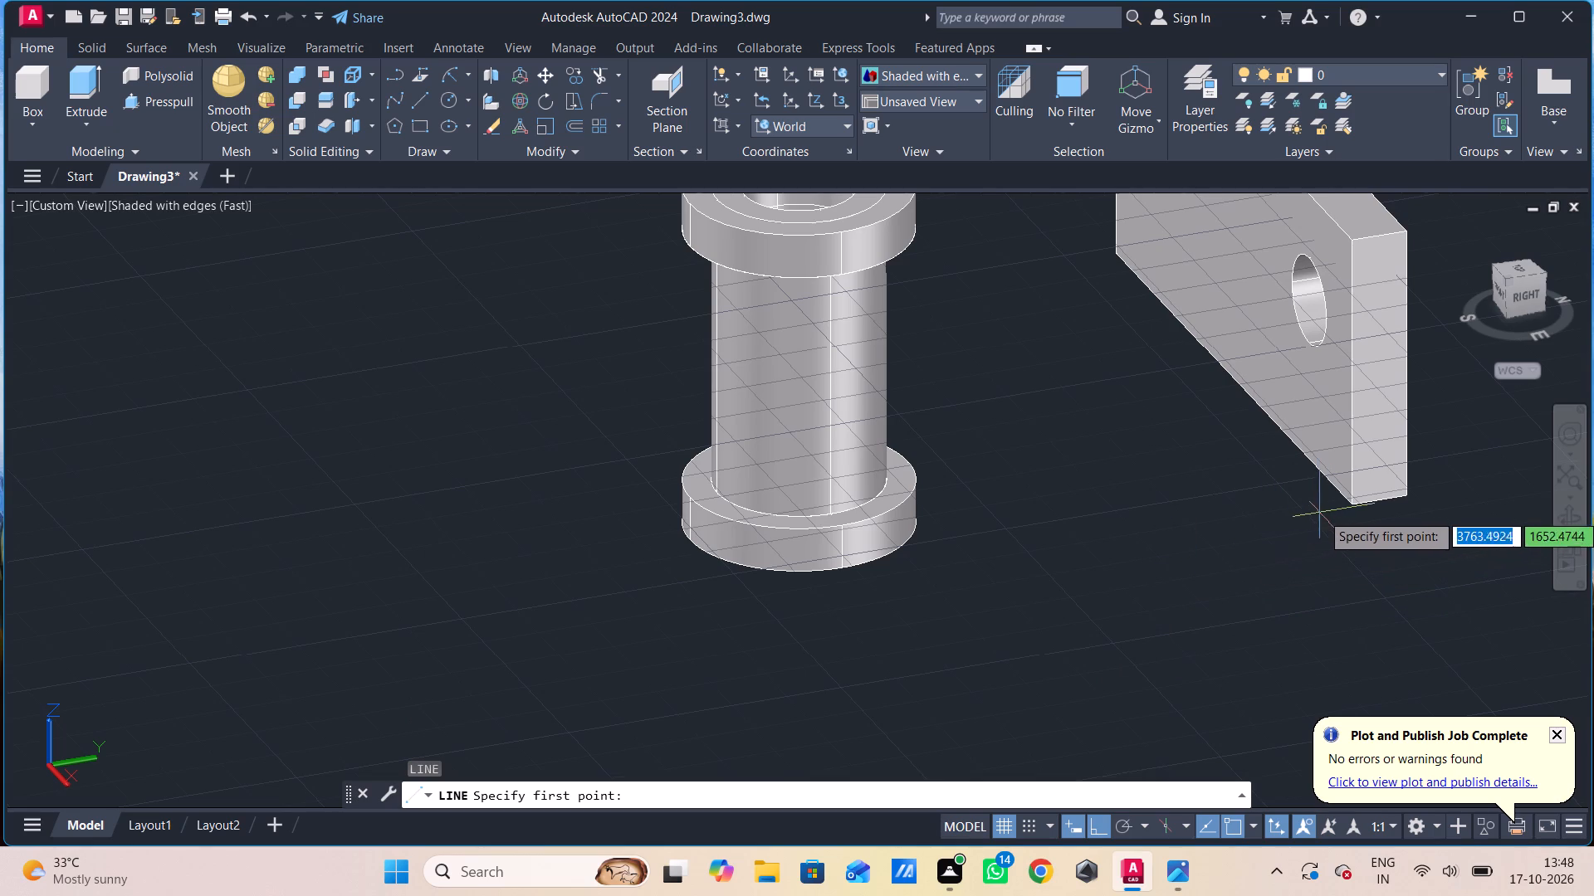
pyautogui.click(1348, 504)
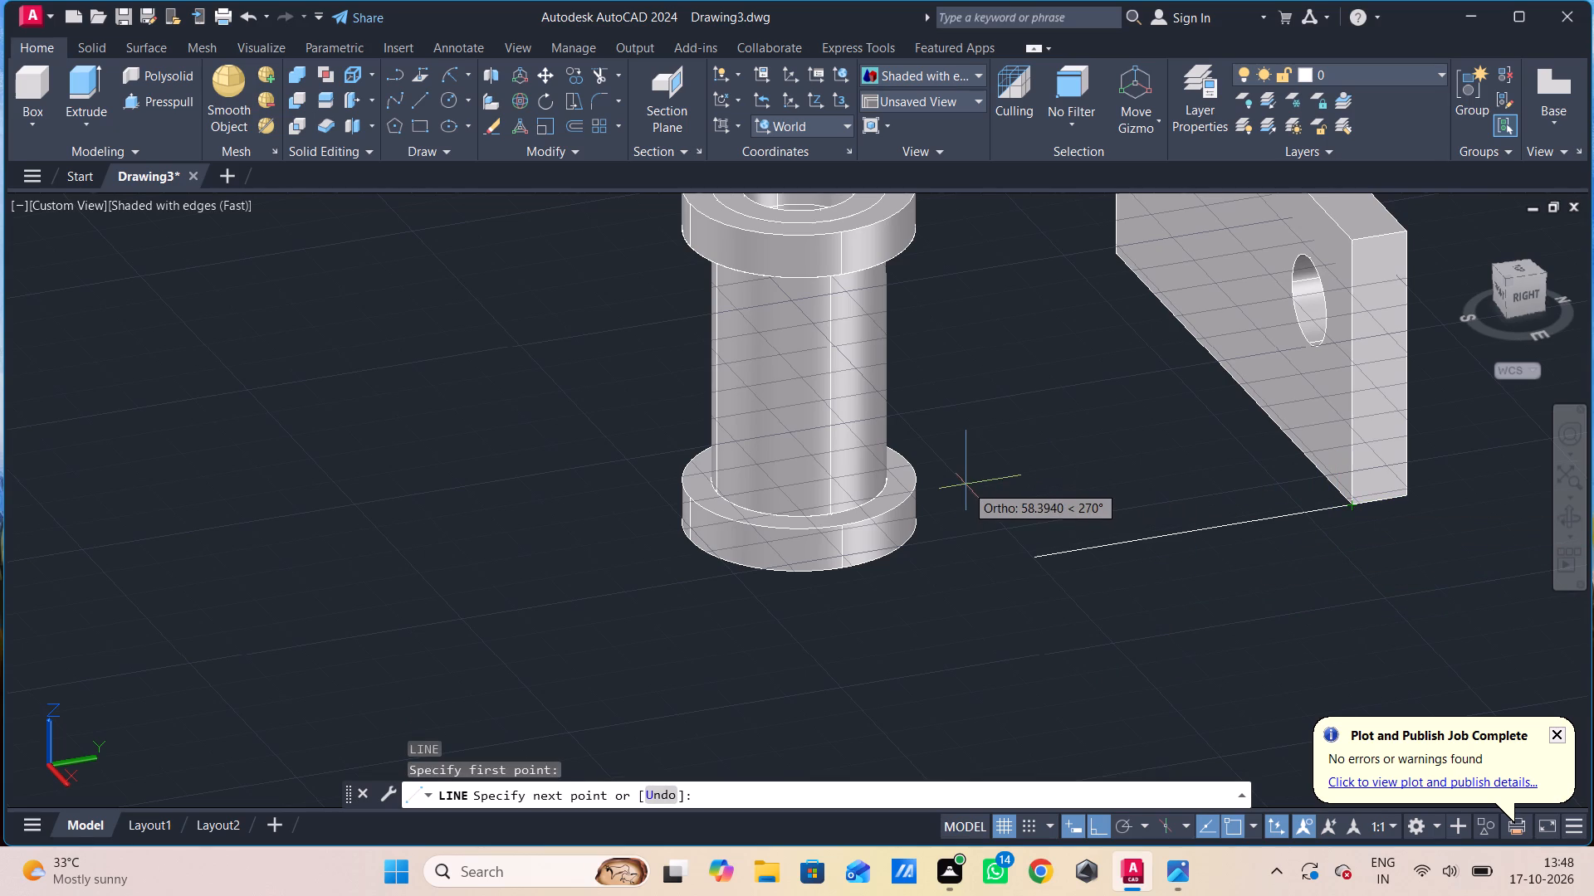
pyautogui.click(812, 455)
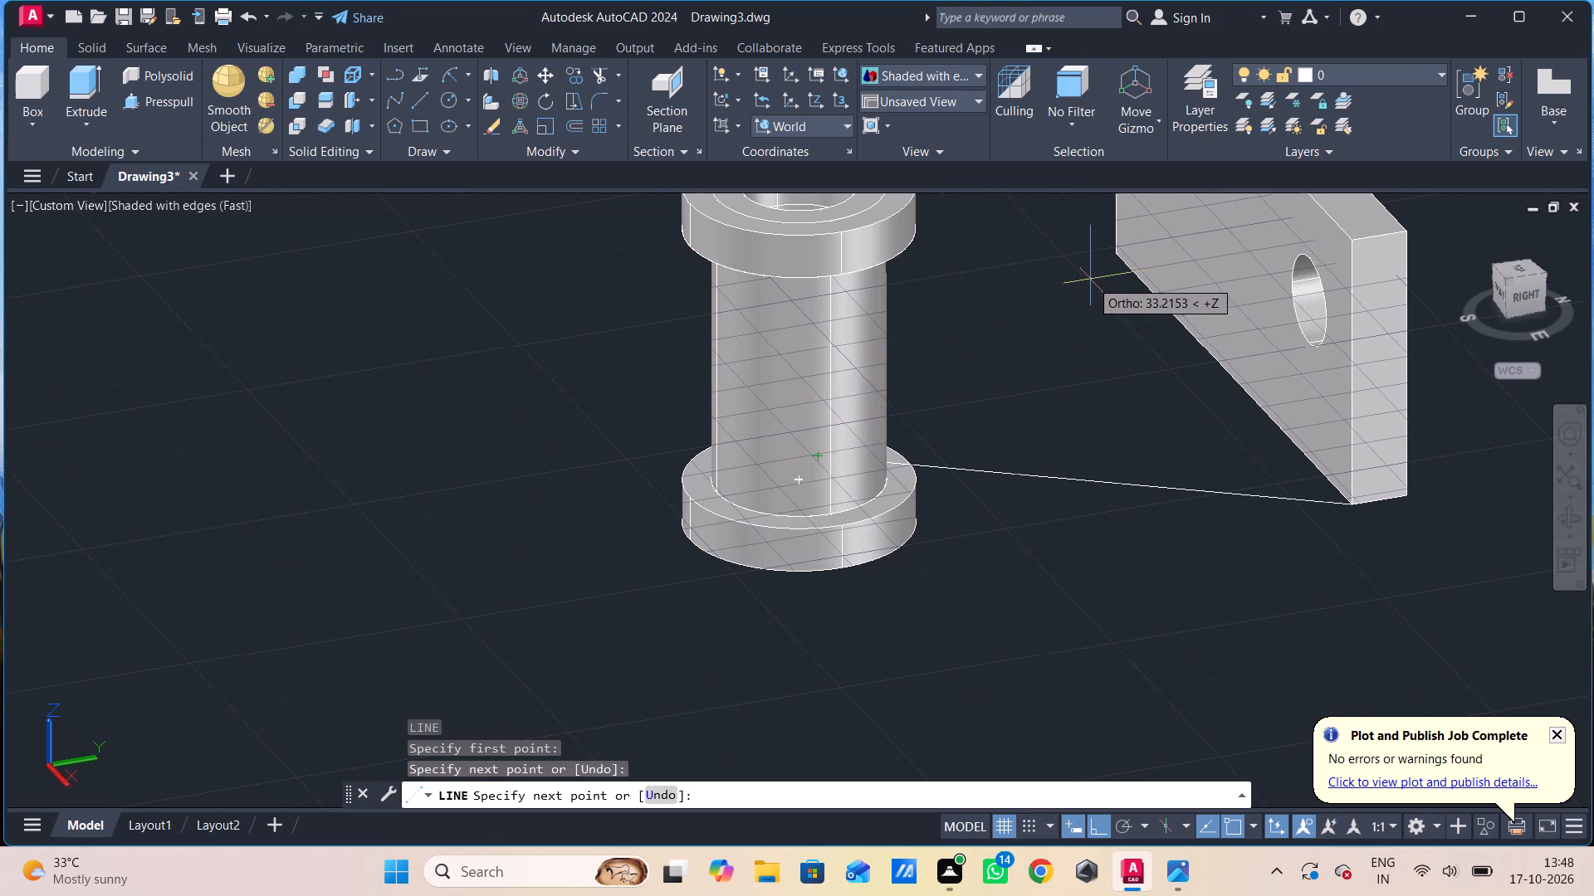
pyautogui.keyDown('shift'); pyautogui.moveTo(1088, 279); pyautogui.dragTo(1149, 285, button='middle'); pyautogui.keyUp('shift')
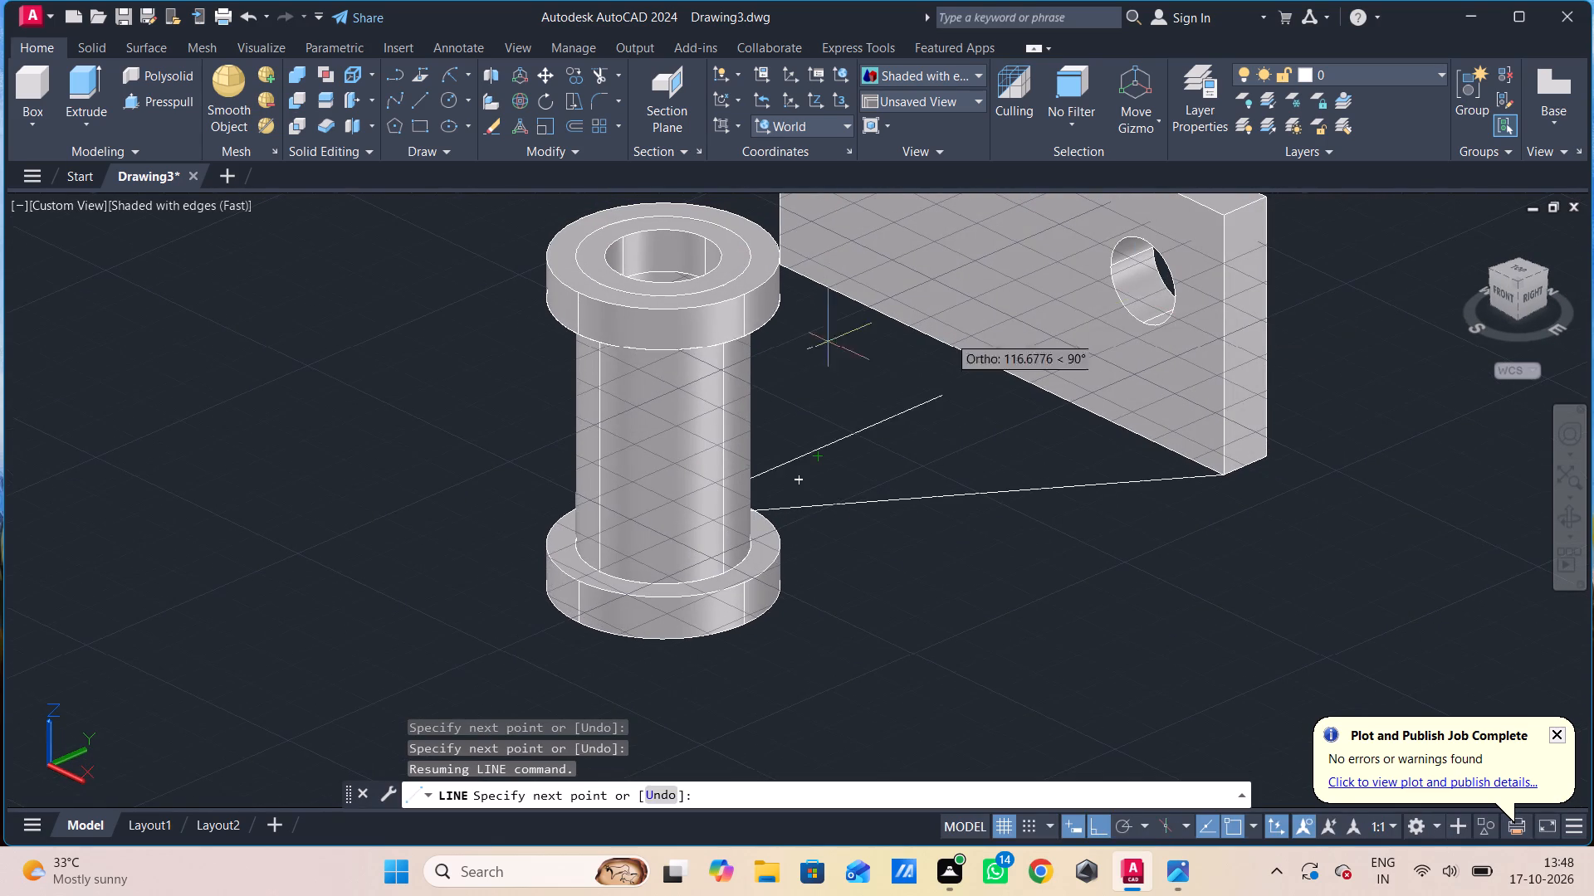
pyautogui.keyDown('shift'); pyautogui.moveTo(740, 346); pyautogui.dragTo(902, 350, button='middle'); pyautogui.keyUp('shift')
pyautogui.keyDown('shift'); pyautogui.moveTo(637, 662); pyautogui.dragTo(711, 633, button='middle'); pyautogui.keyUp('shift')
pyautogui.keyDown('shift'); pyautogui.middleClick(711, 633); pyautogui.keyUp('shift')
pyautogui.keyDown('shift'); pyautogui.middleClick(661, 574); pyautogui.keyUp('shift')
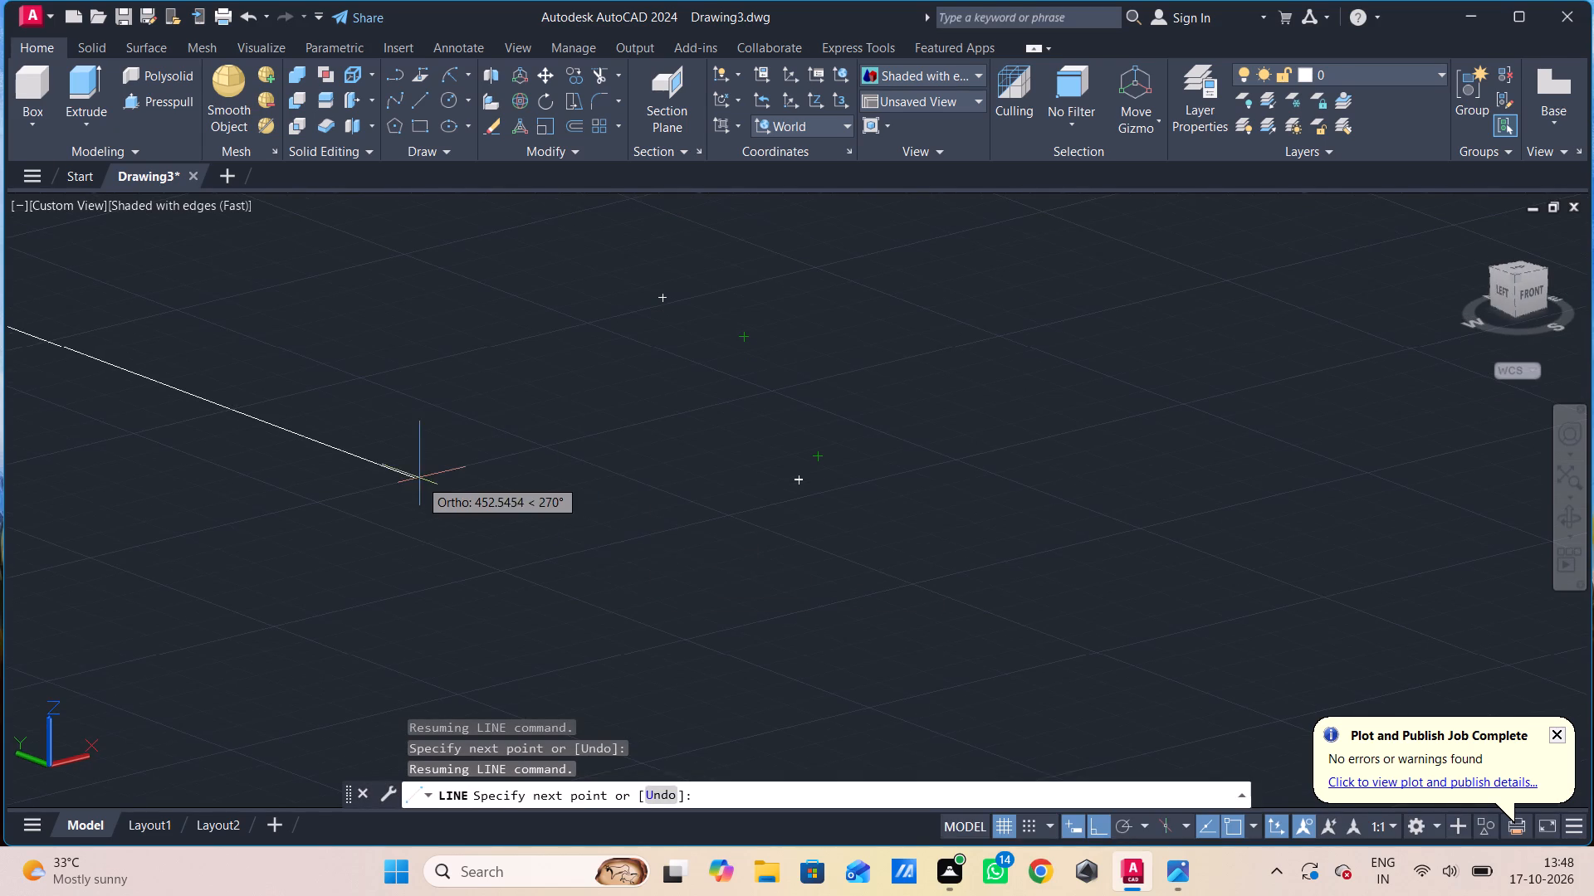
pyautogui.scroll(-5, 416, 478)
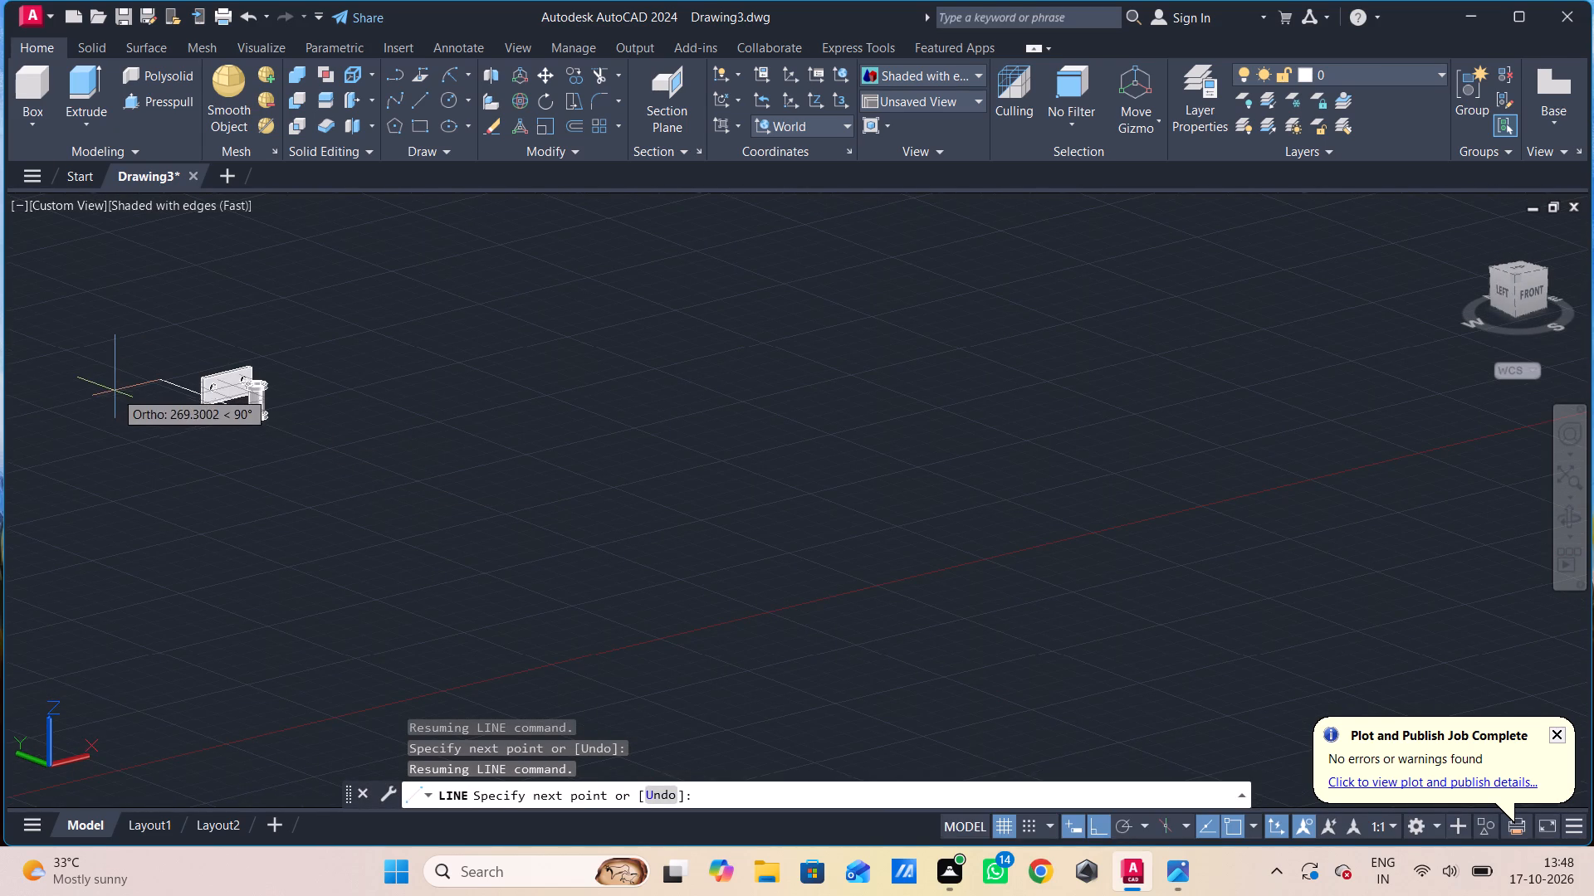
pyautogui.moveTo(121, 395); pyautogui.dragTo(627, 486, button='middle')
pyautogui.scroll(2, 816, 609)
pyautogui.moveTo(817, 605); pyautogui.dragTo(858, 696, button='middle')
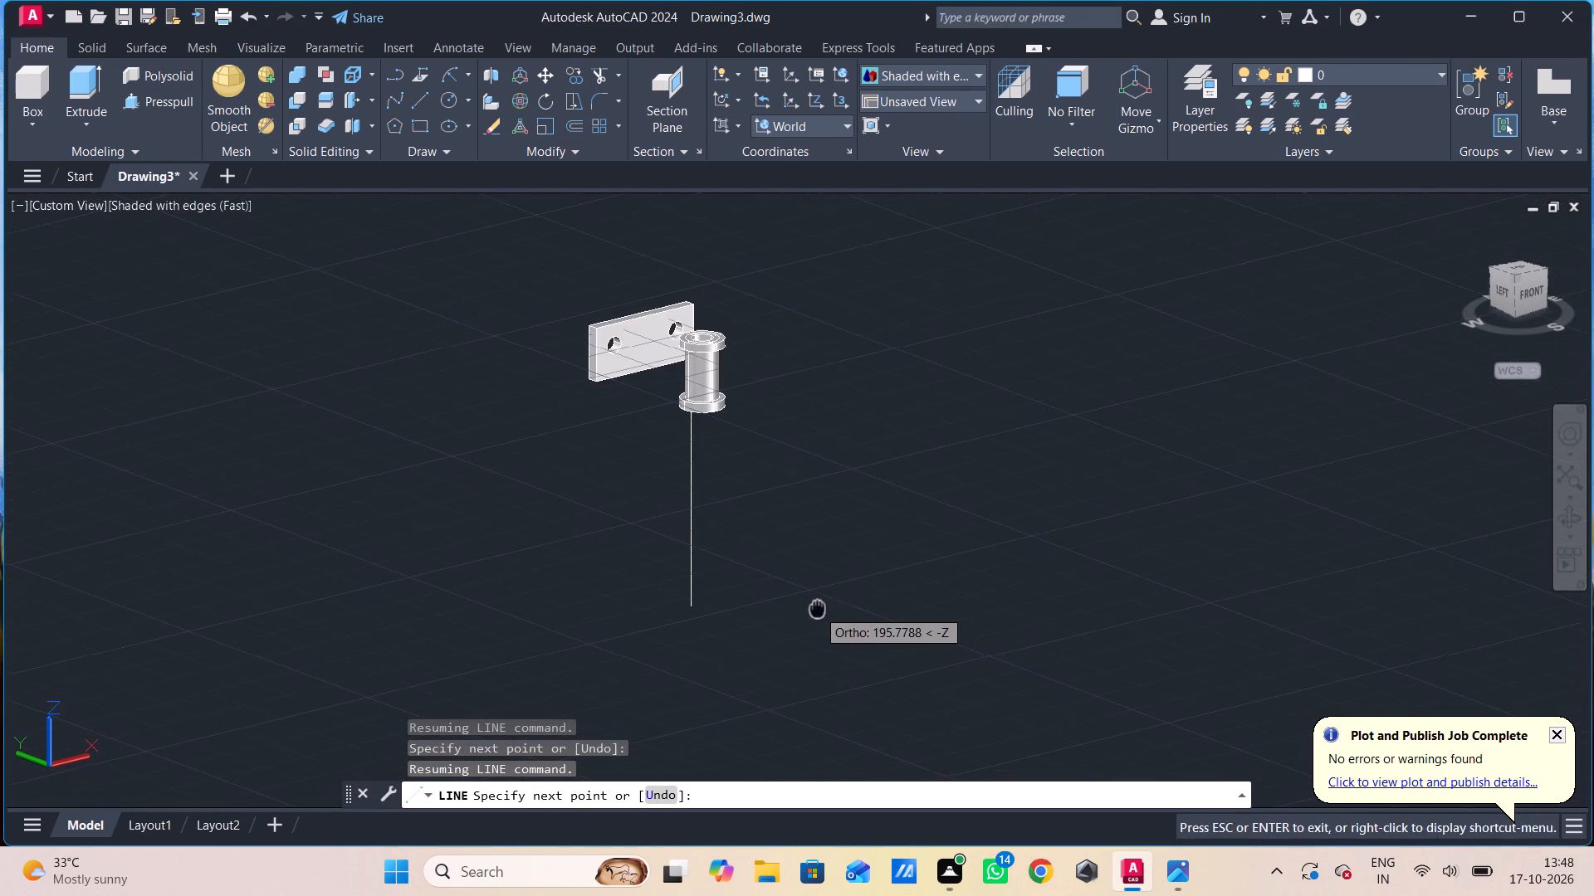
pyautogui.moveTo(858, 696); pyautogui.dragTo(1006, 847, button='middle')
pyautogui.scroll(6, 843, 721)
pyautogui.scroll(2, 806, 655)
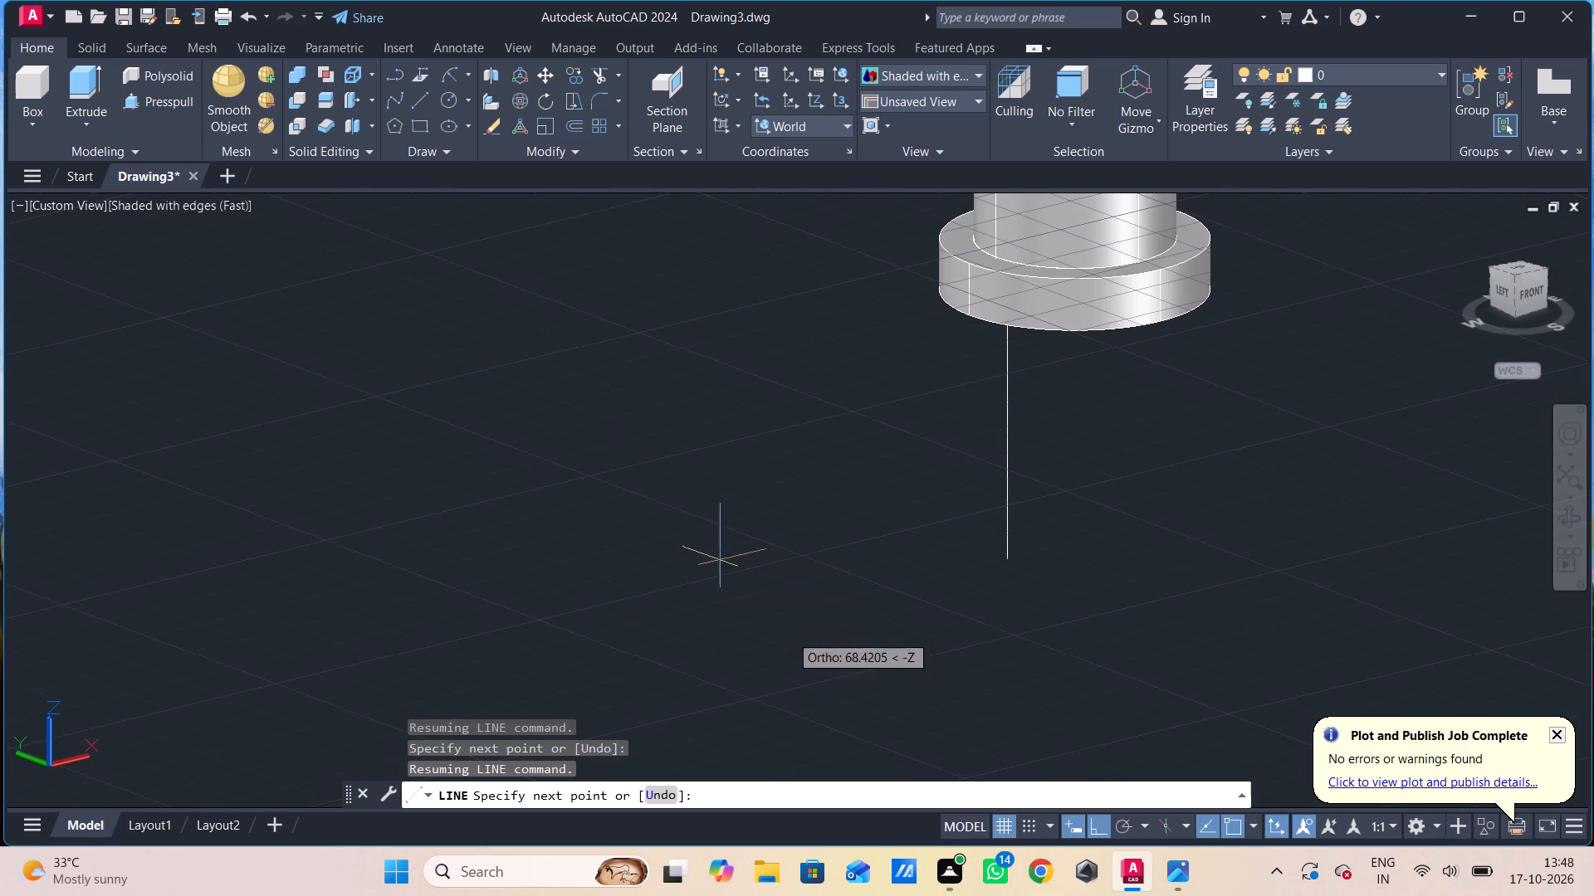
pyautogui.moveTo(581, 425); pyautogui.dragTo(844, 888, button='middle')
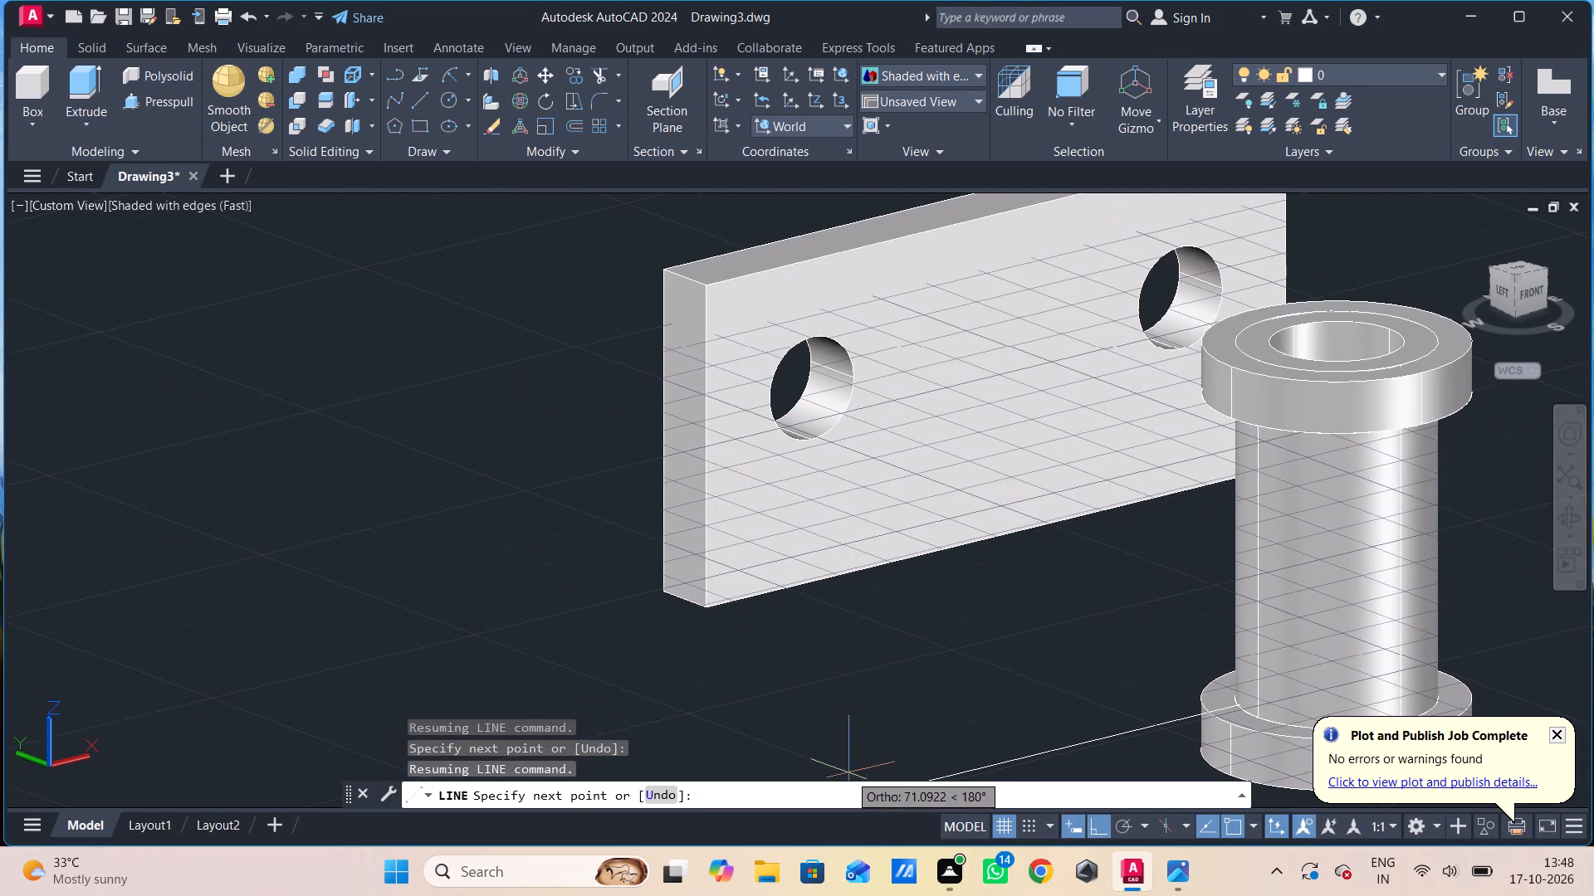
pyautogui.click(699, 609)
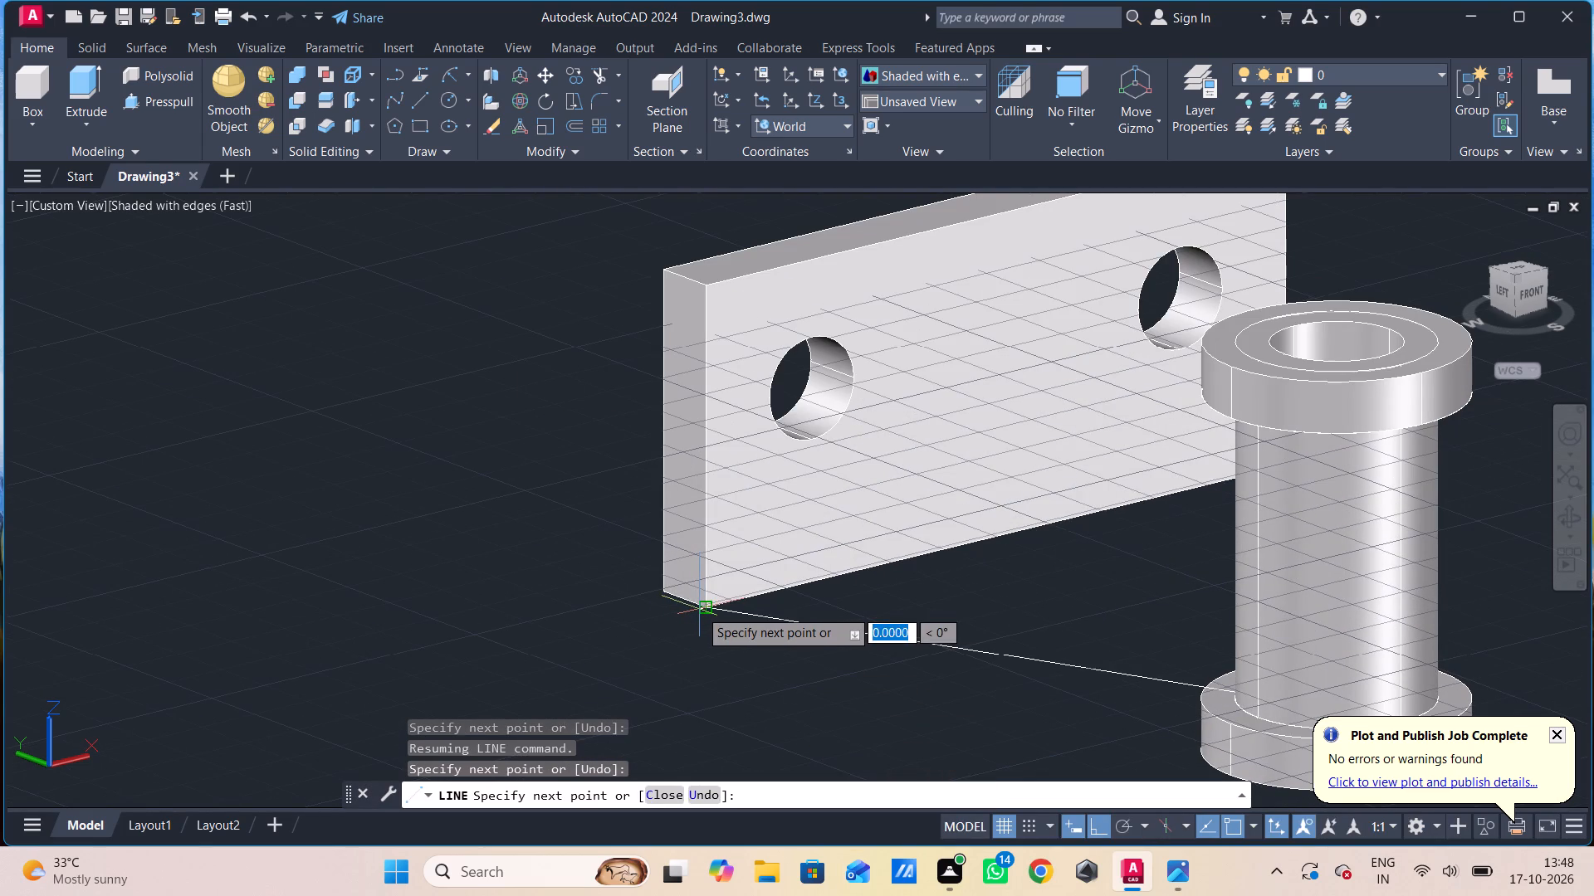
pyautogui.scroll(-1, 824, 809)
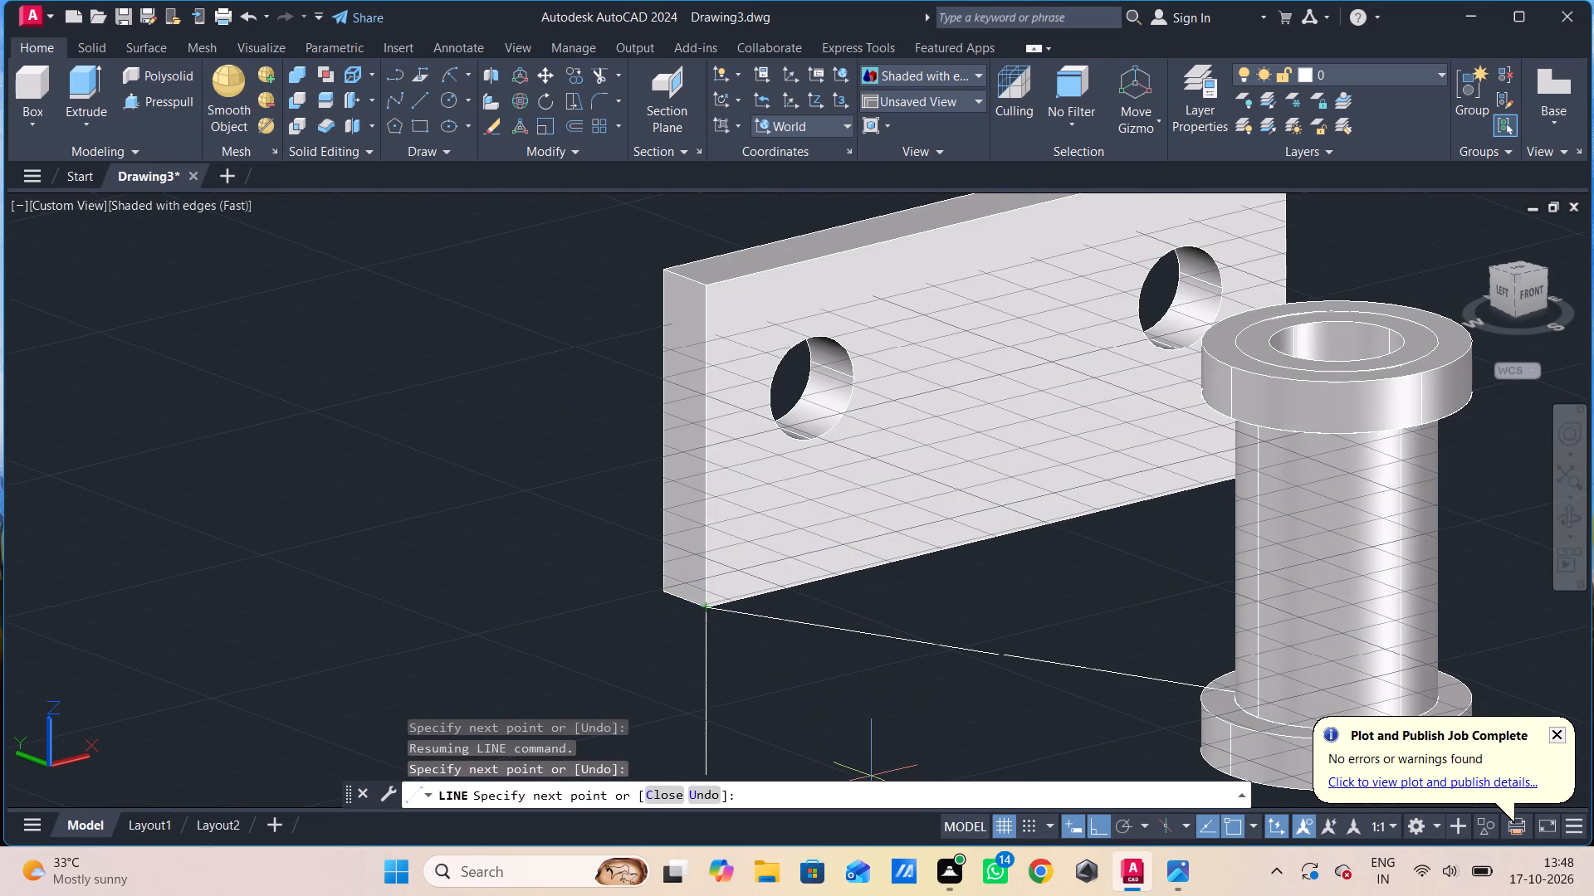
pyautogui.press('Escape')
# Examine where the two new lines meet the bushing's lower collar.
pyautogui.keyDown('shift'); pyautogui.moveTo(821, 812); pyautogui.dragTo(931, 811, button='middle'); pyautogui.keyUp('shift')
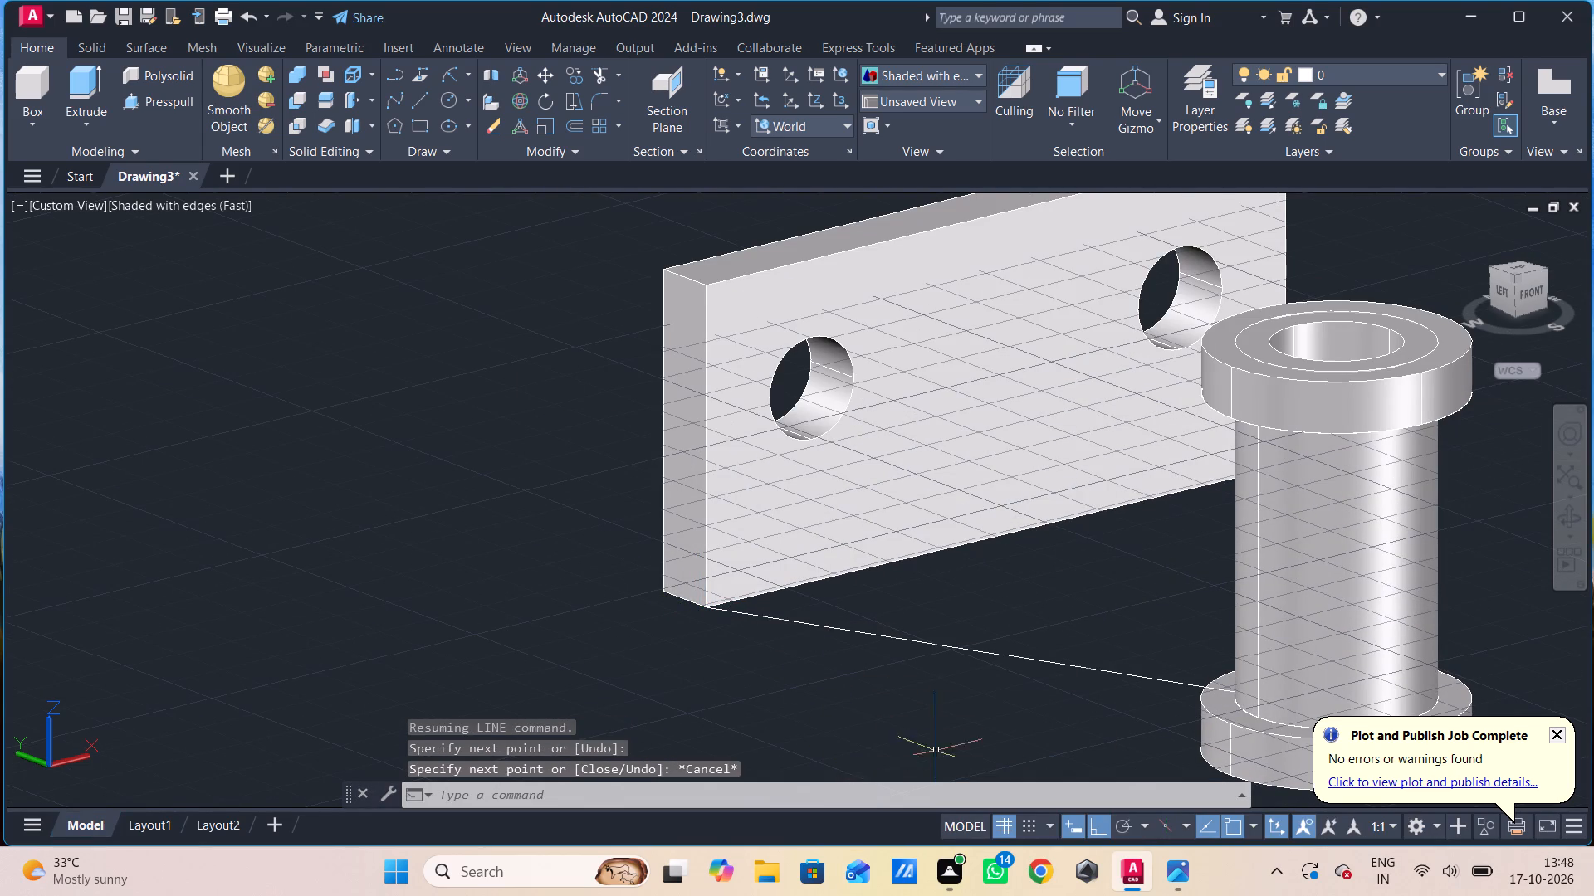
pyautogui.scroll(1, 924, 689)
pyautogui.keyDown('shift'); pyautogui.moveTo(923, 686); pyautogui.dragTo(952, 694, button='middle'); pyautogui.keyUp('shift')
pyautogui.scroll(-4, 956, 679)
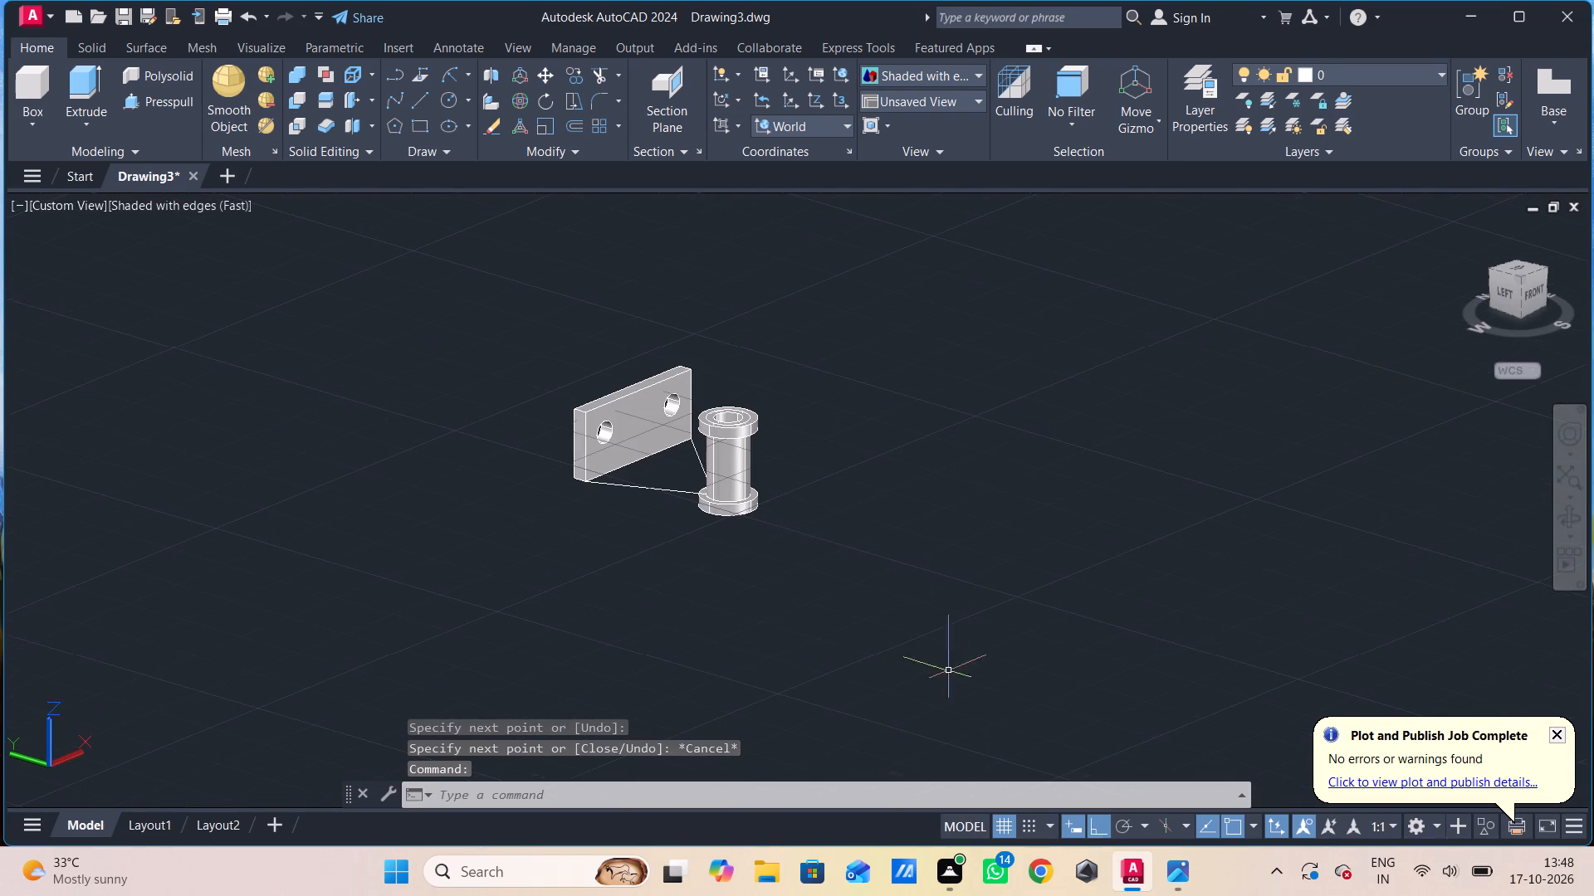
pyautogui.keyDown('shift'); pyautogui.moveTo(900, 664); pyautogui.dragTo(966, 659, button='middle'); pyautogui.keyUp('shift')
pyautogui.scroll(3, 811, 560)
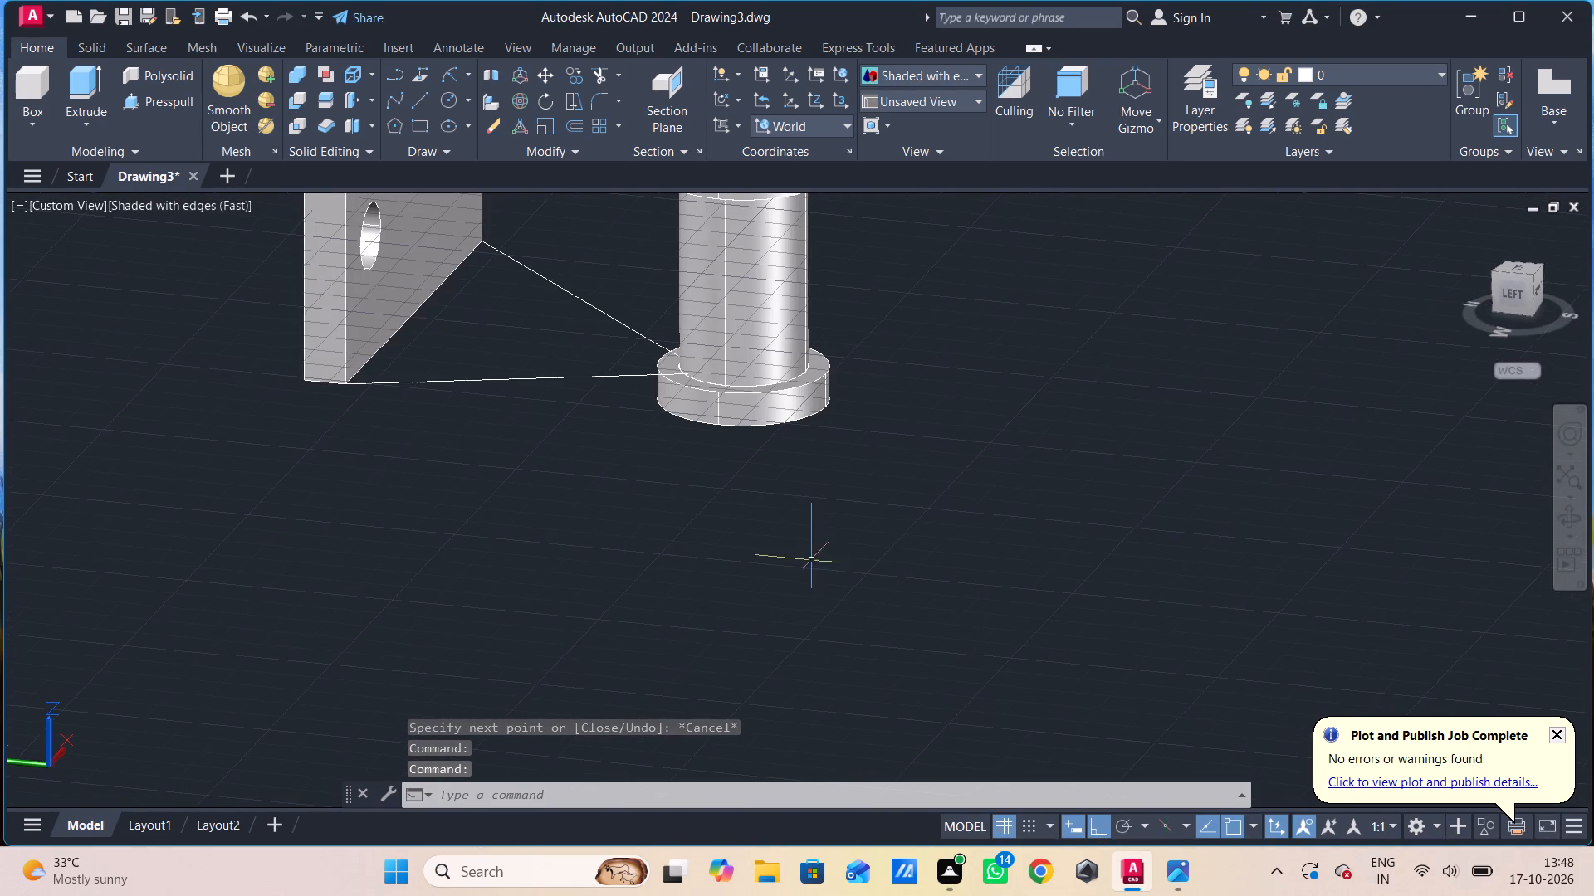
pyautogui.moveTo(811, 560); pyautogui.dragTo(949, 651, button='middle')
pyautogui.scroll(3, 799, 515)
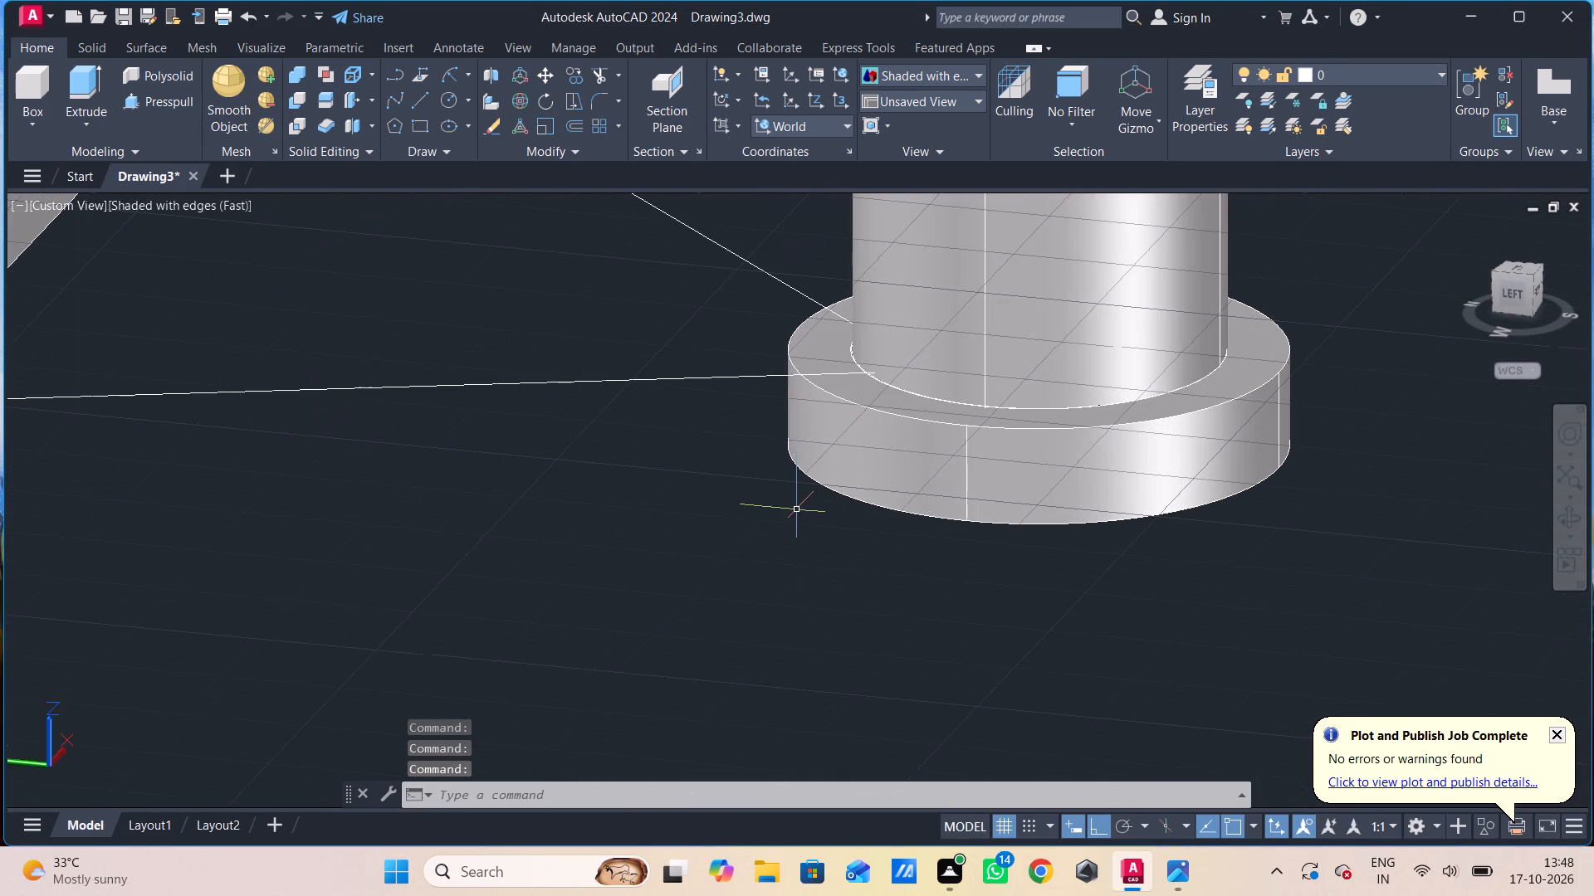
pyautogui.scroll(-2, 790, 494)
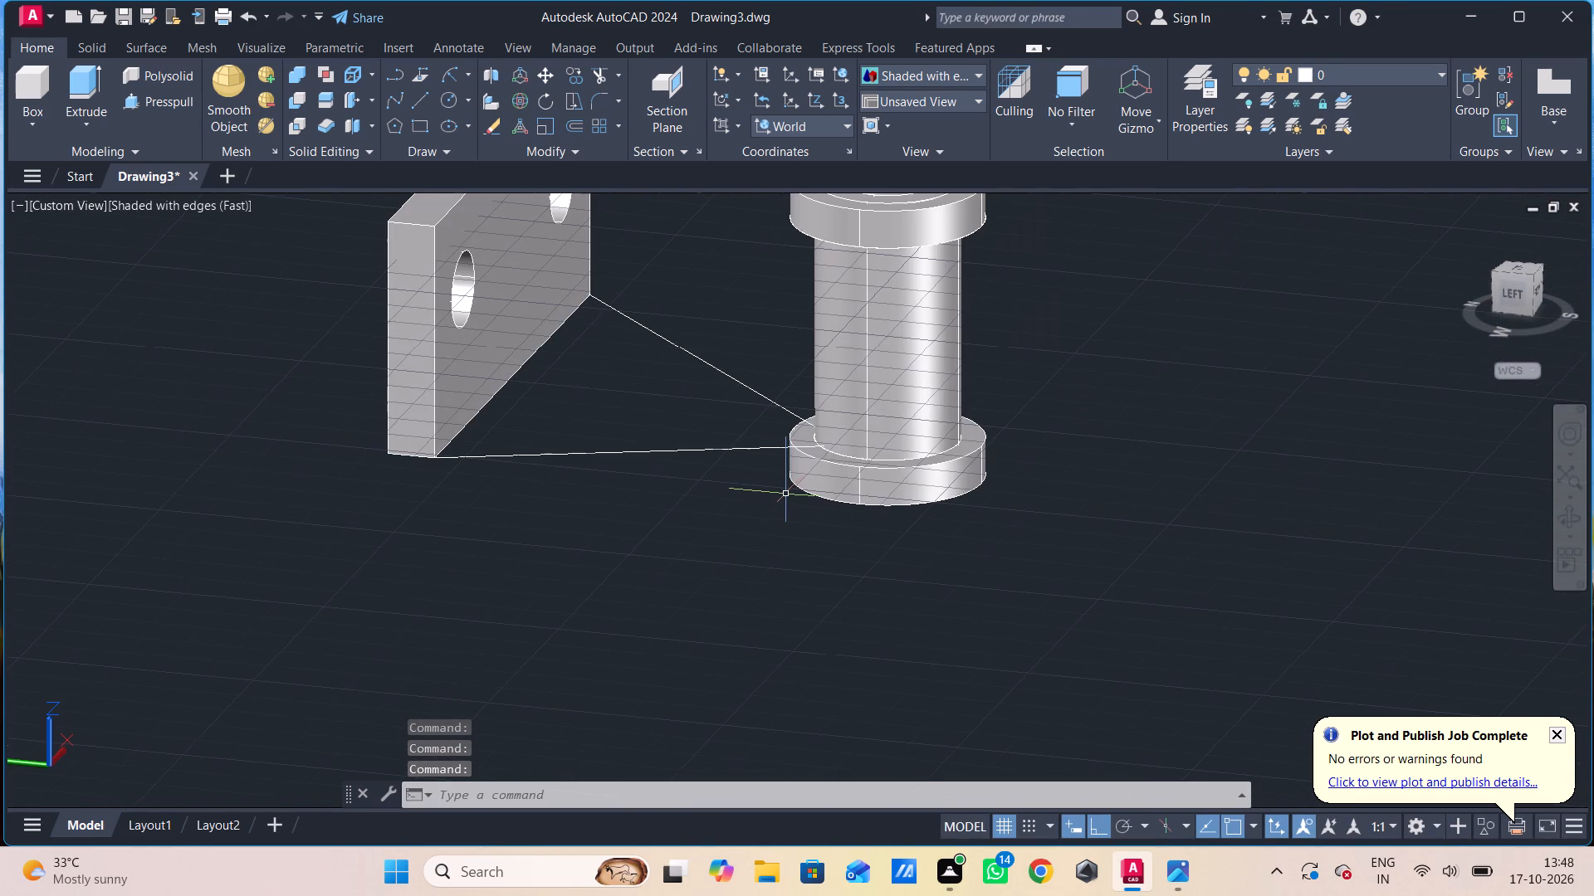
# Close the triangle with a 110-long line along the plate's bottom edge between the two line ends.
pyautogui.press('l')
pyautogui.press('space')
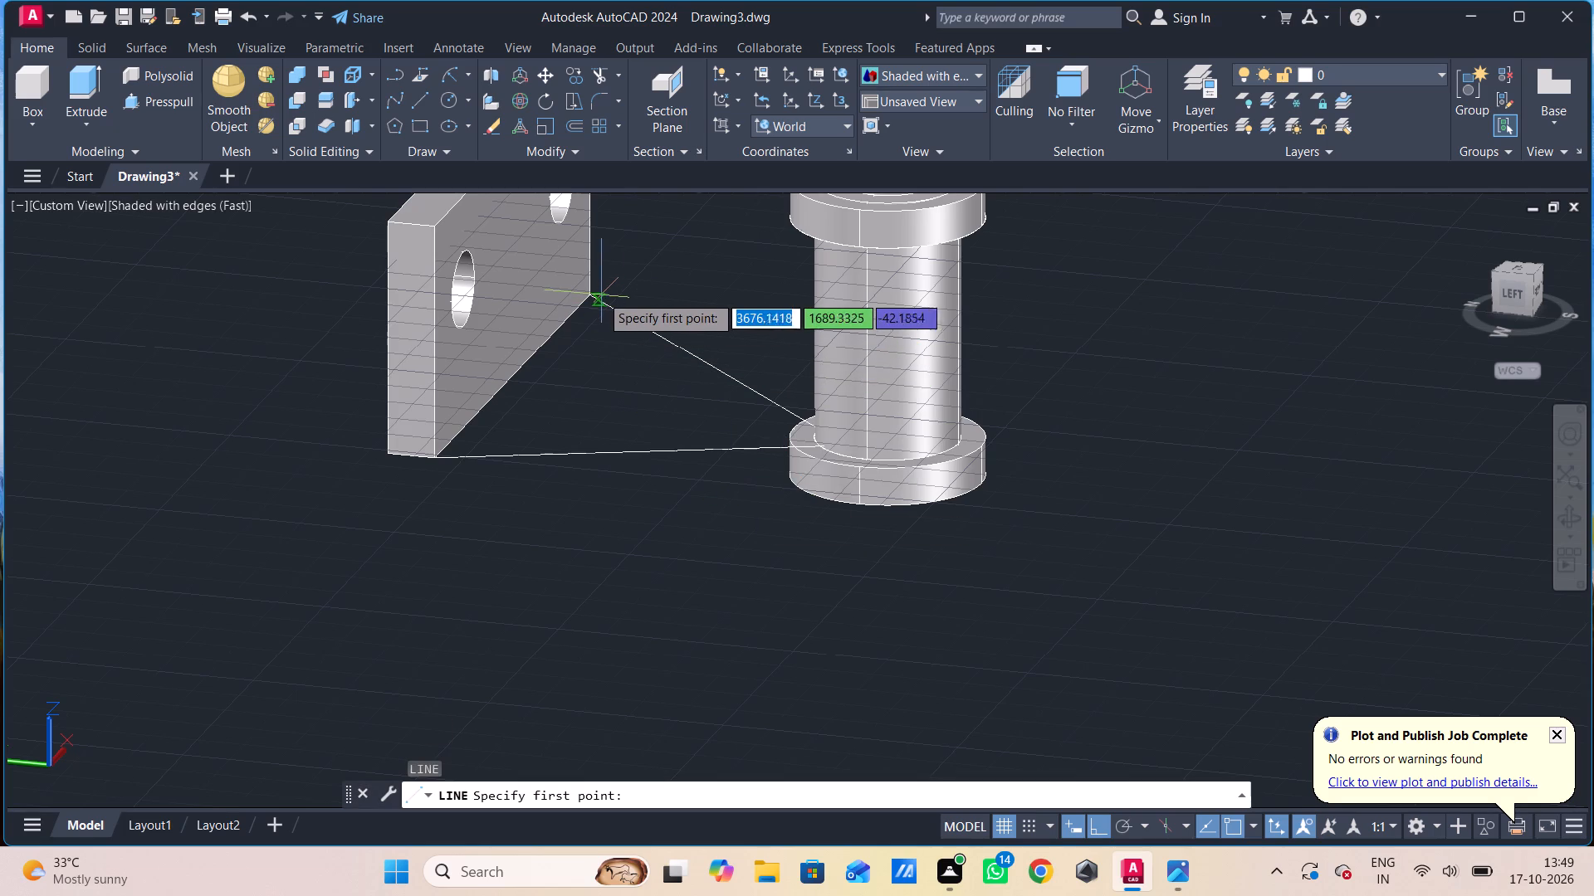
pyautogui.click(597, 295)
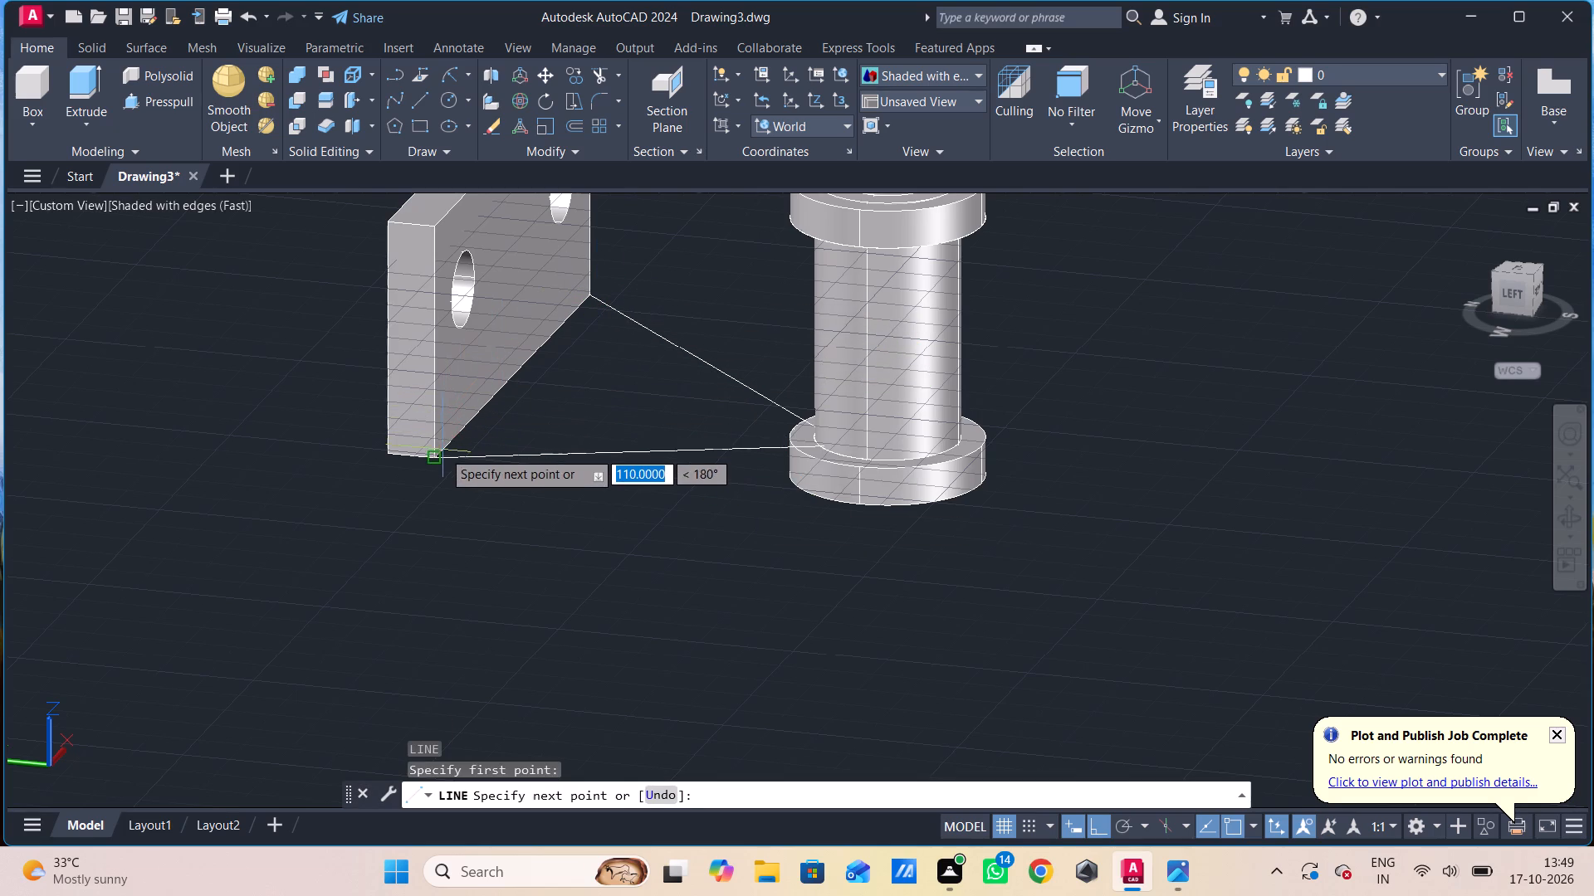
pyautogui.click(438, 454)
pyautogui.press('Escape')
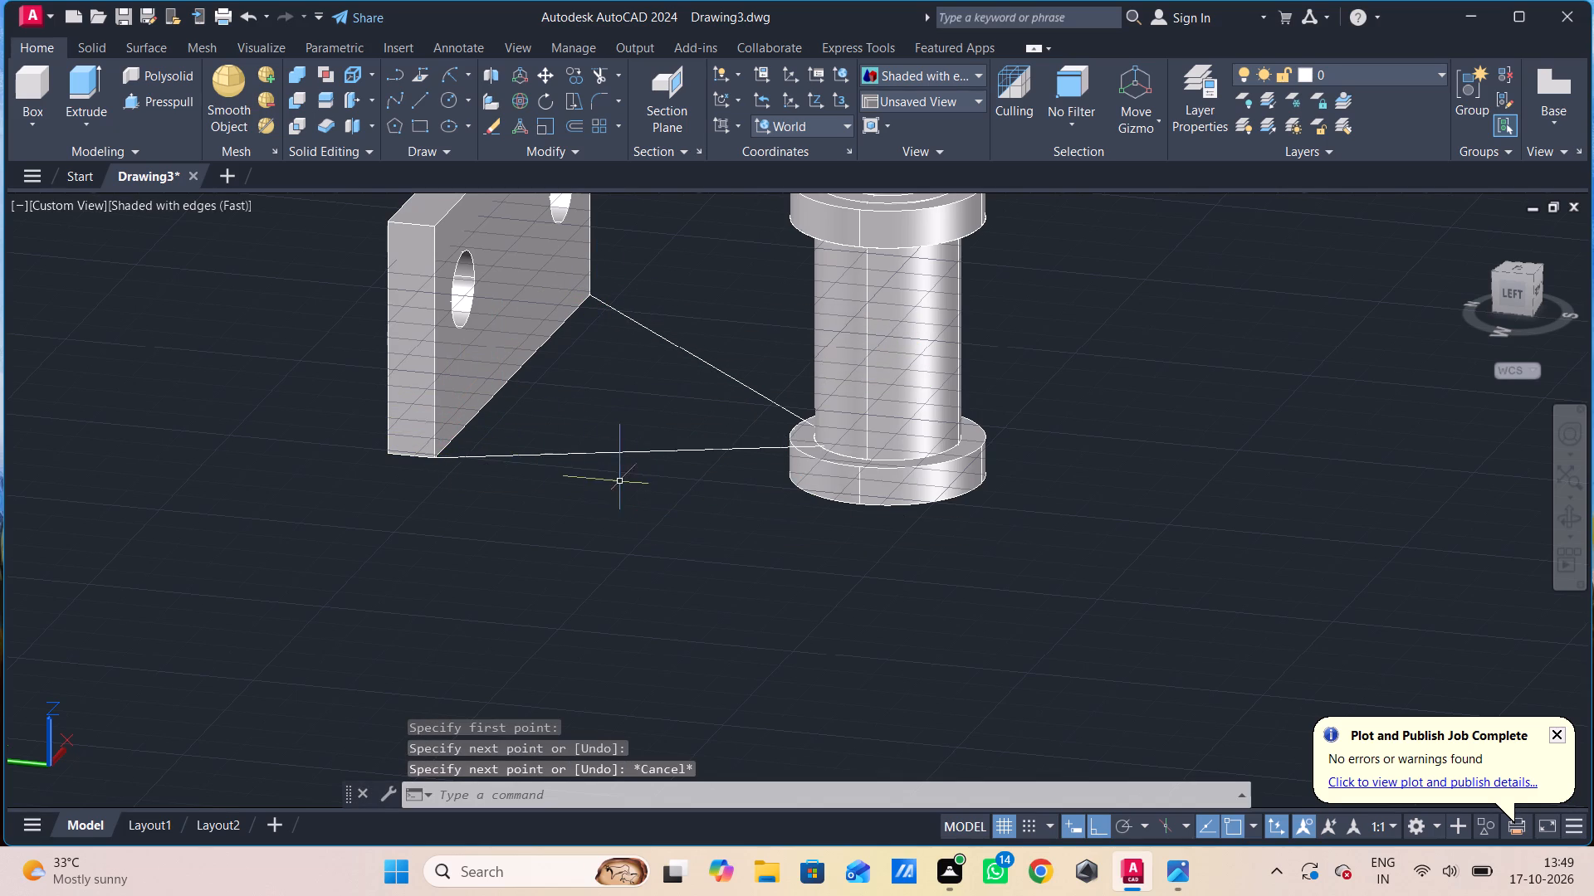
# Switch the visual style to 2D Wireframe.
pyautogui.click(184, 201)
pyautogui.click(315, 243)
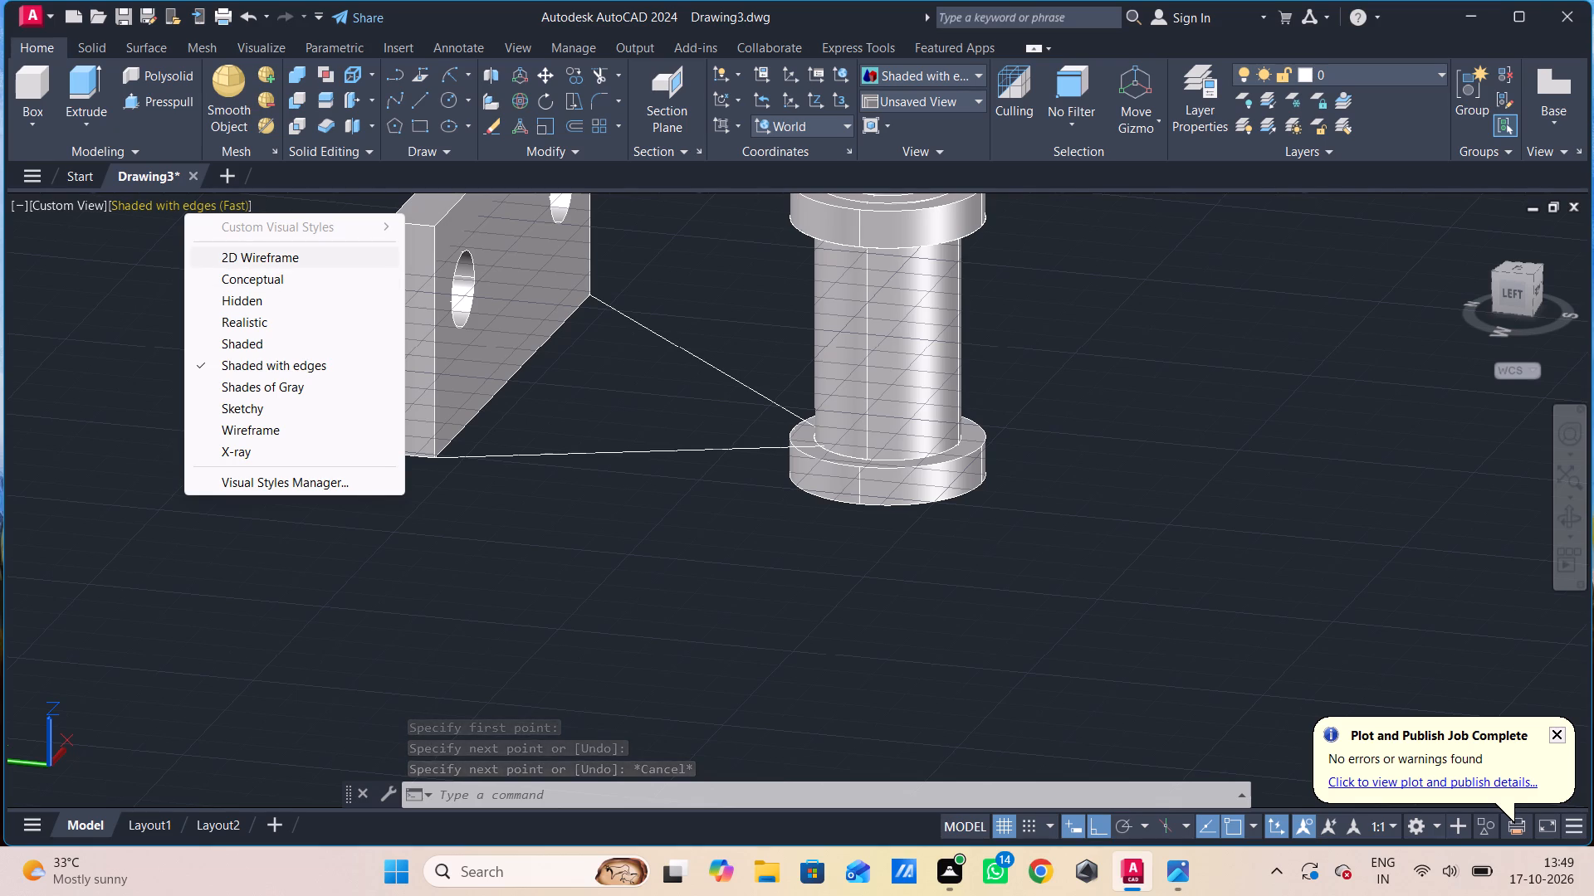
pyautogui.click(315, 256)
# Join the three triangle lines between the plate and the bushing into one polyline.
pyautogui.scroll(1, 863, 533)
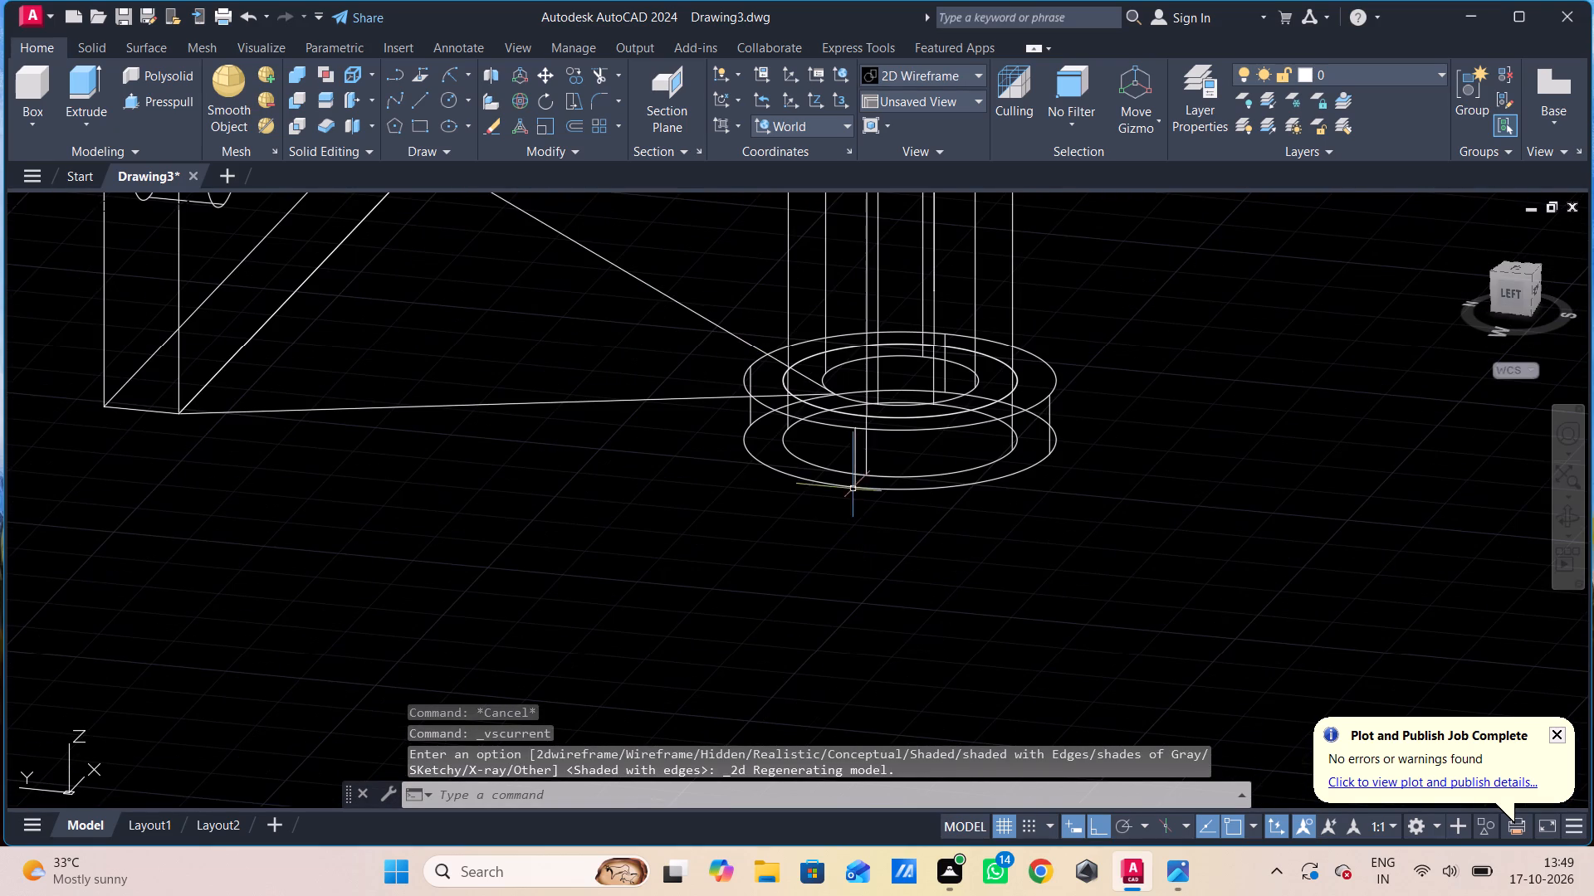
pyautogui.click(666, 211)
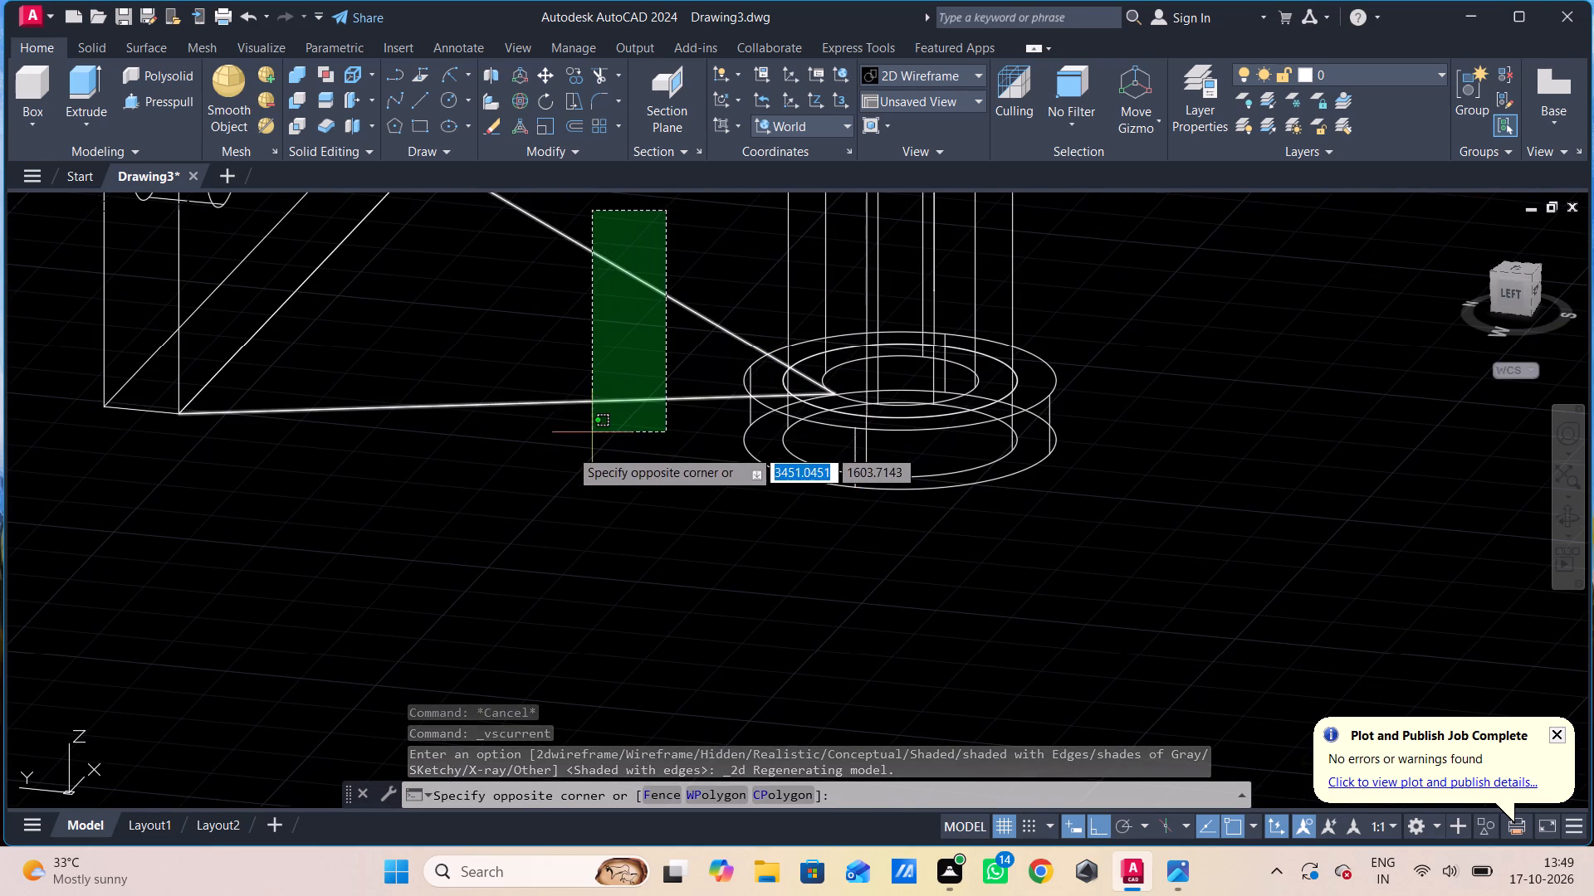
pyautogui.click(563, 449)
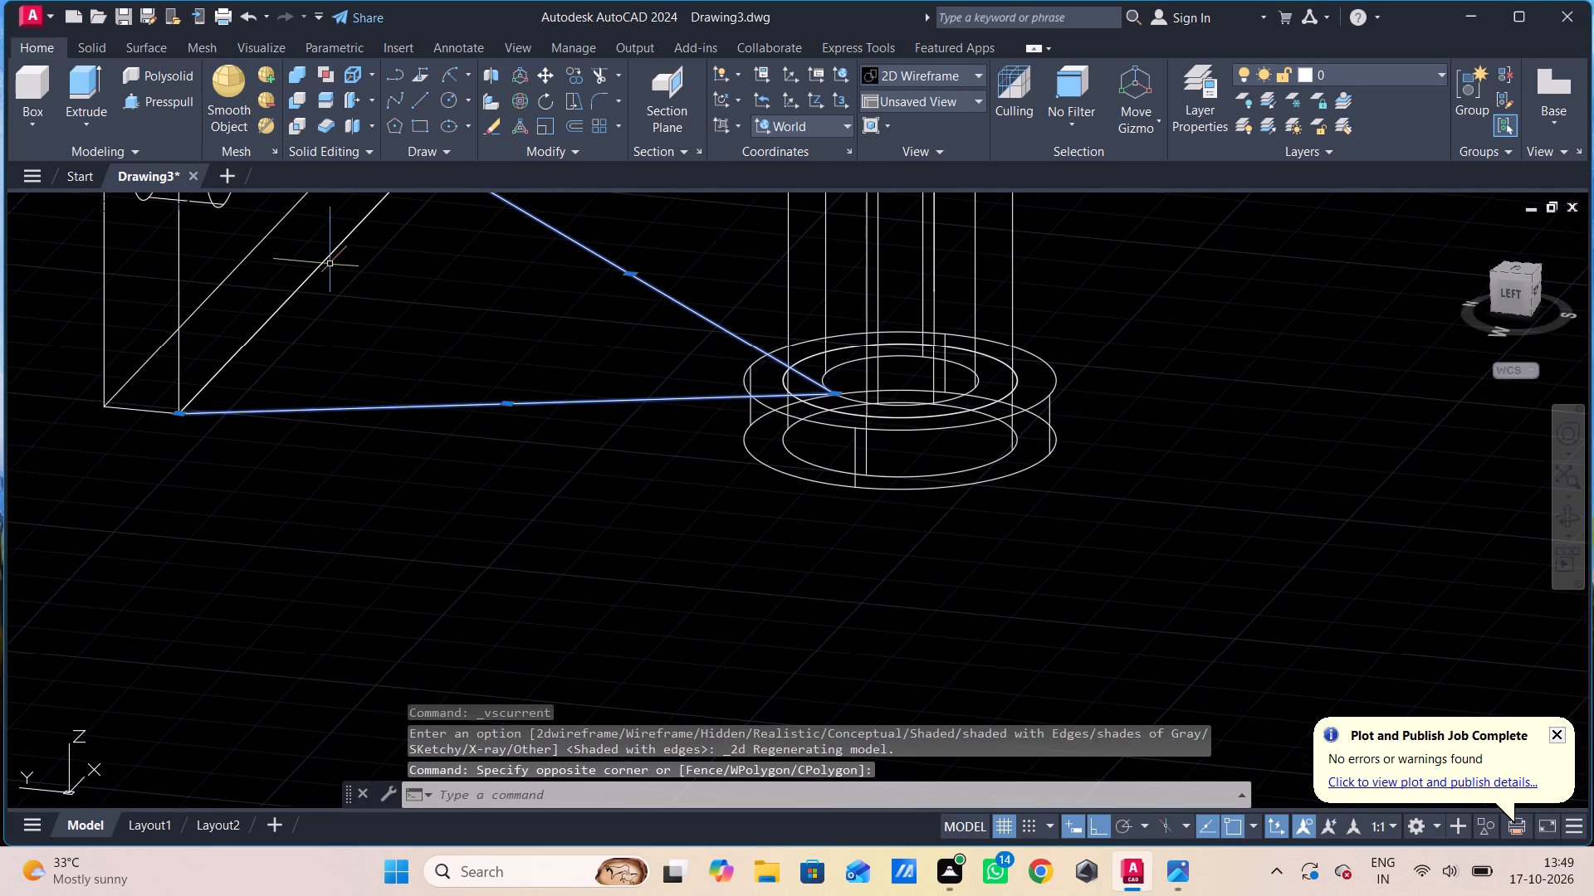
pyautogui.click(330, 255)
pyautogui.press('j')
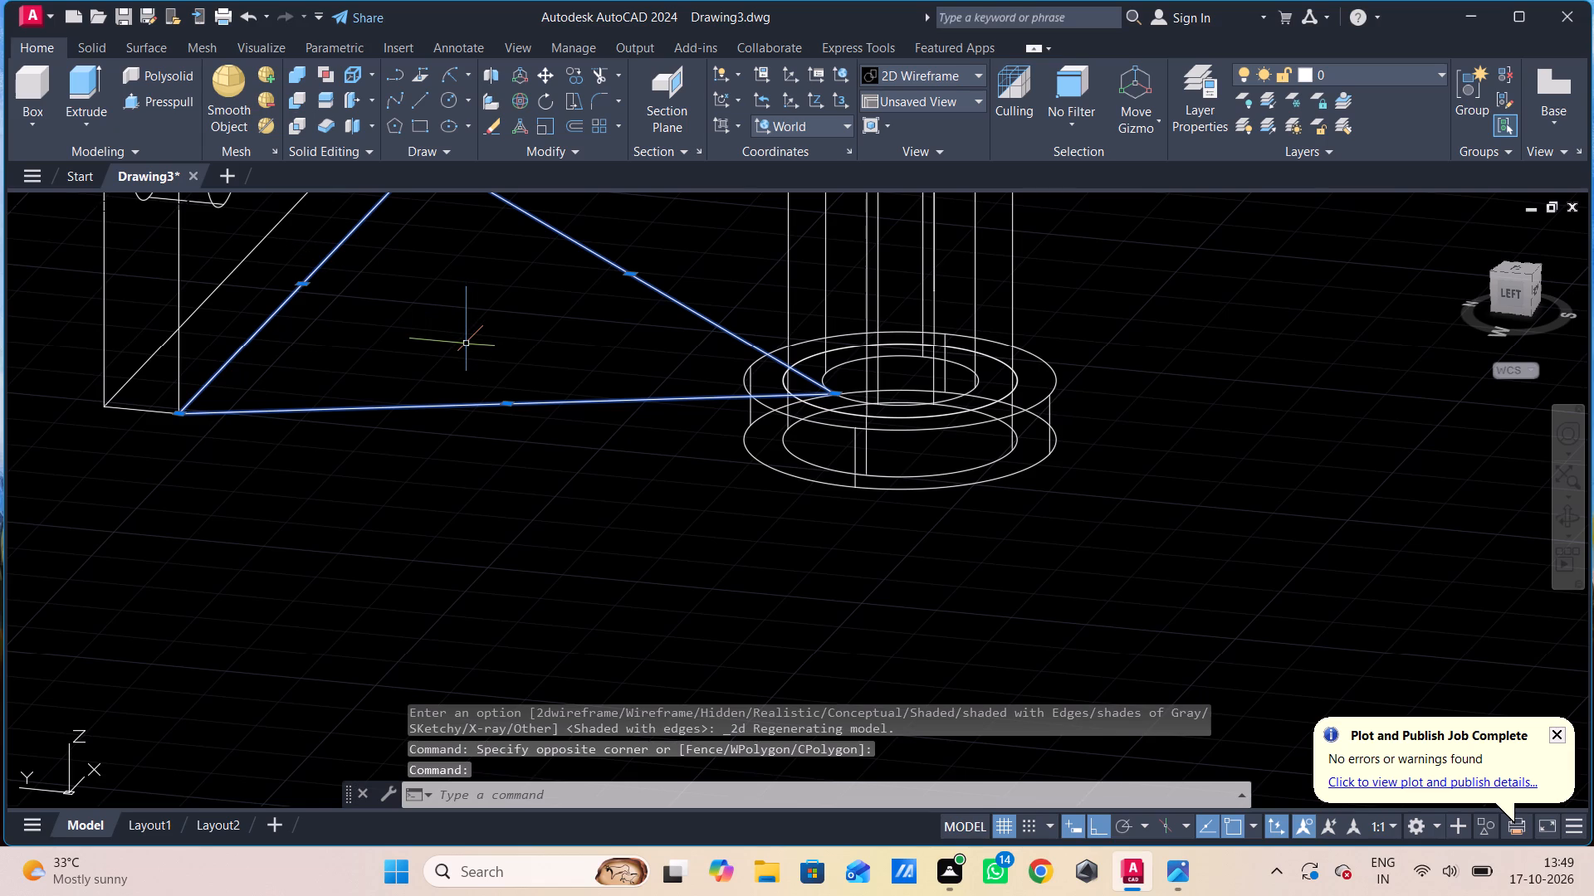
pyautogui.press('Return')
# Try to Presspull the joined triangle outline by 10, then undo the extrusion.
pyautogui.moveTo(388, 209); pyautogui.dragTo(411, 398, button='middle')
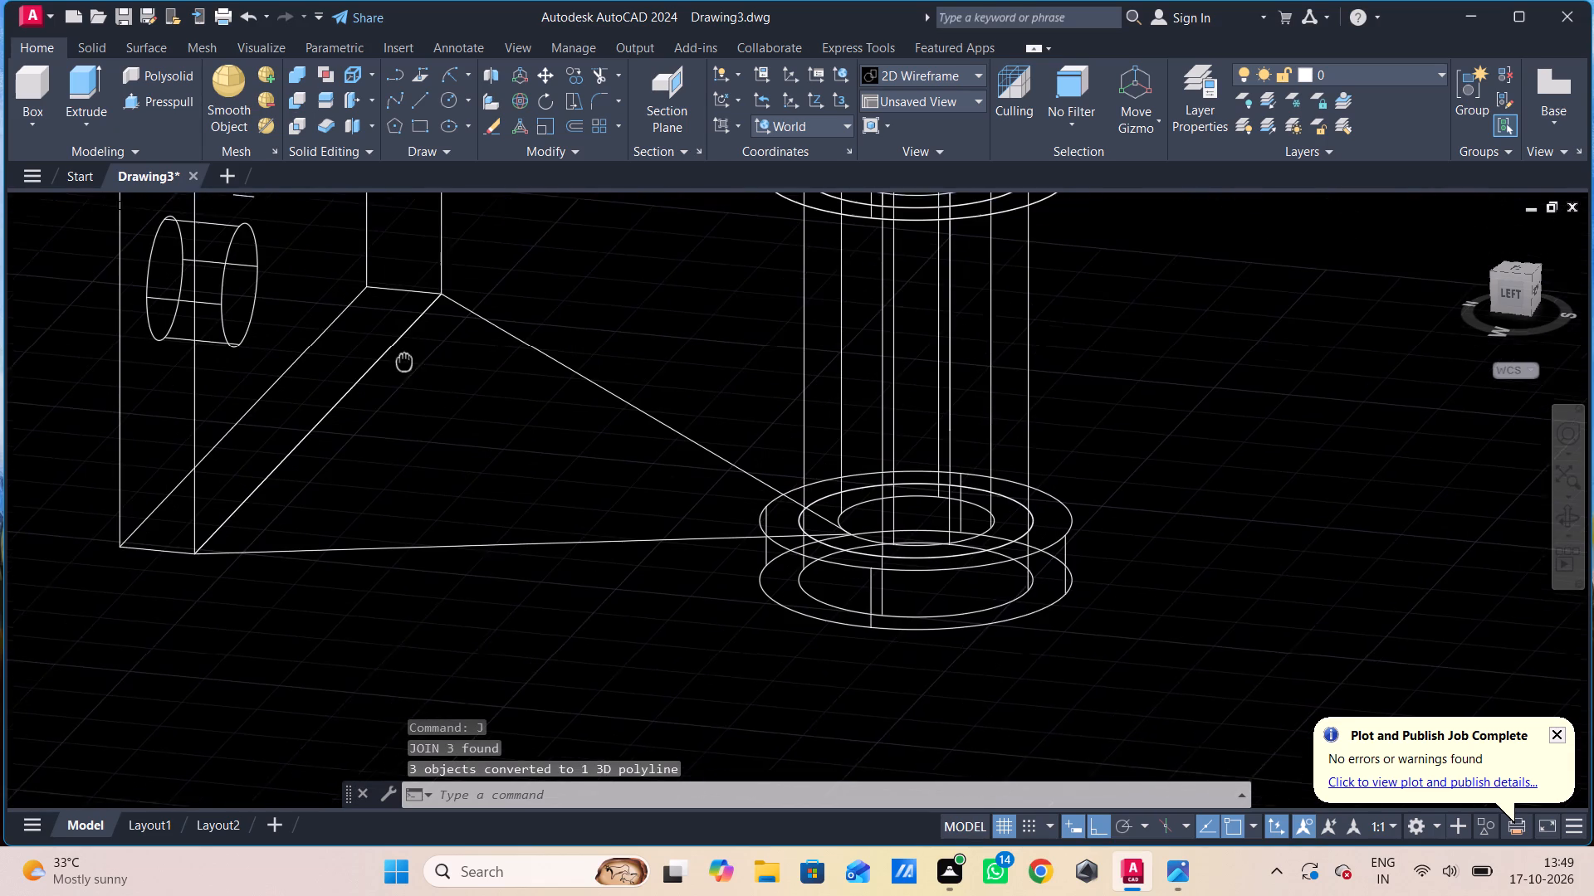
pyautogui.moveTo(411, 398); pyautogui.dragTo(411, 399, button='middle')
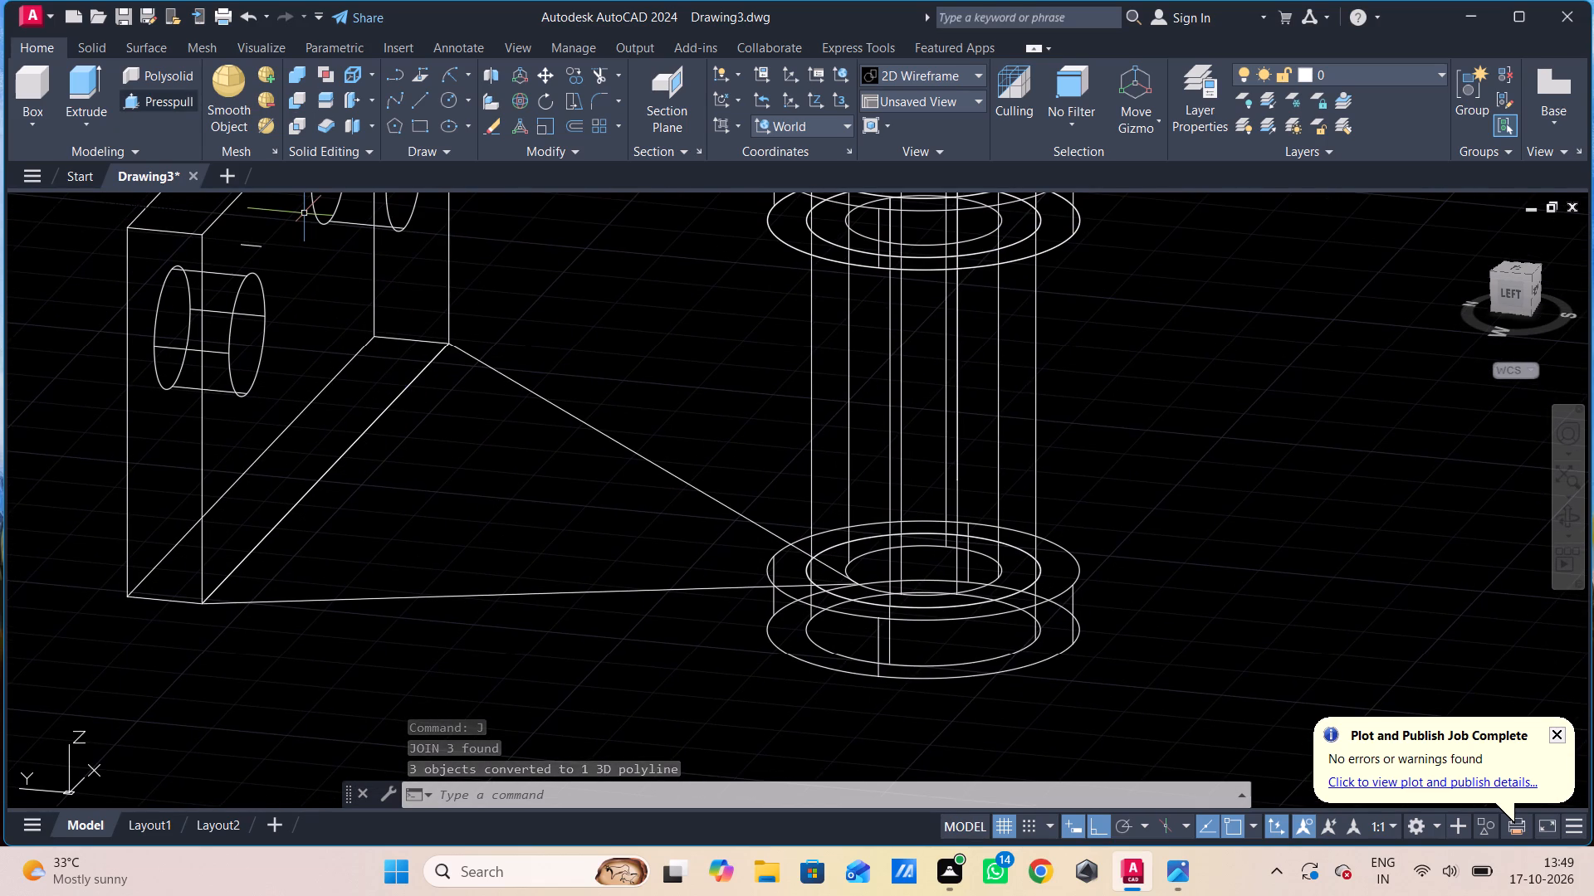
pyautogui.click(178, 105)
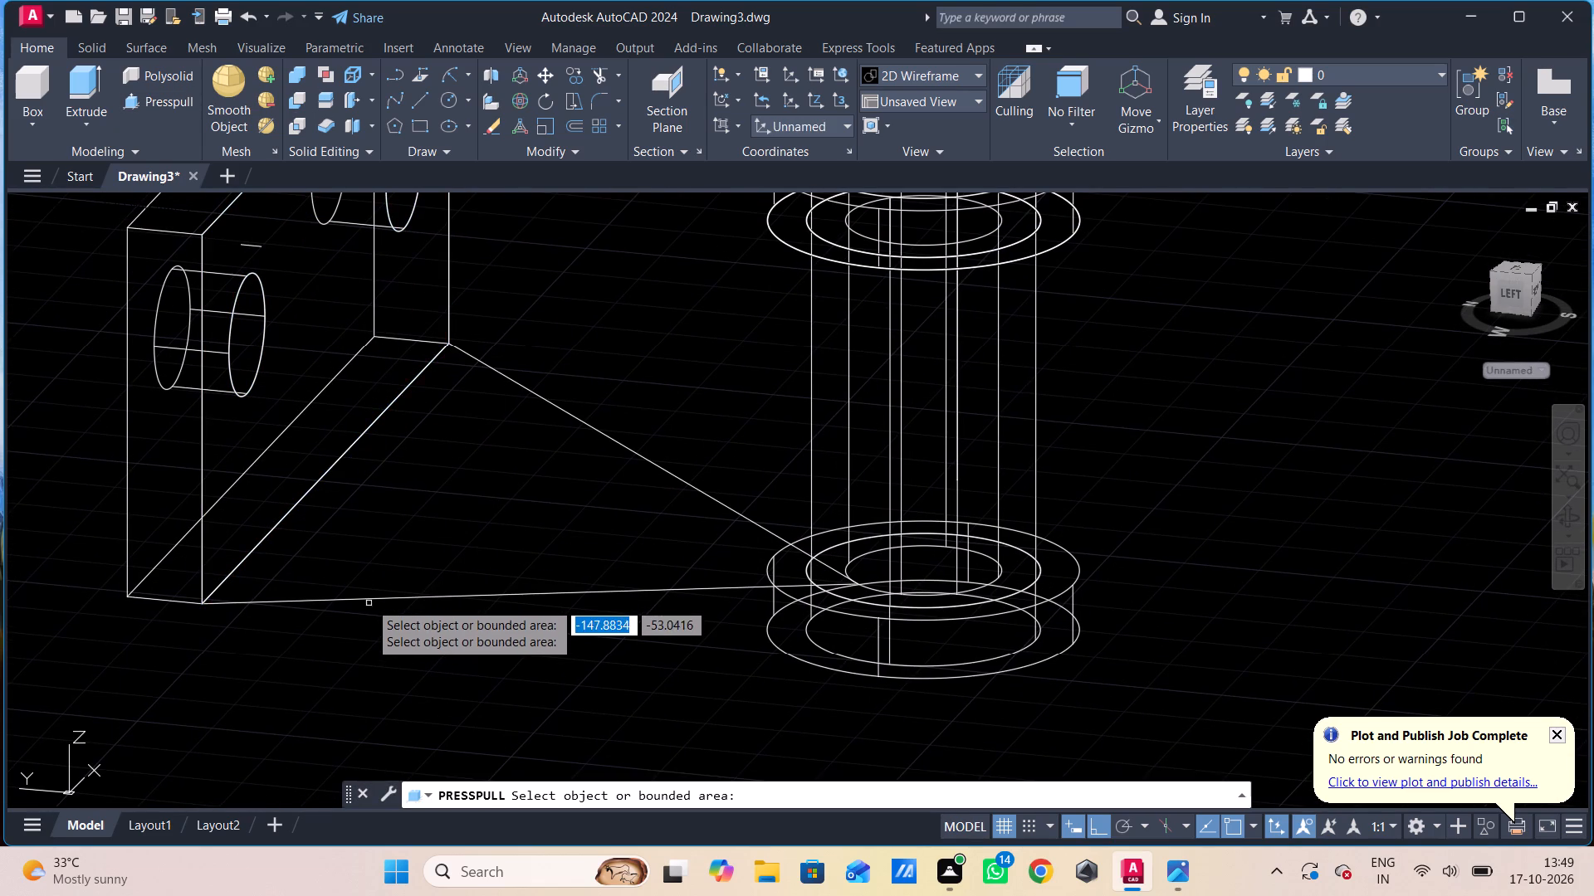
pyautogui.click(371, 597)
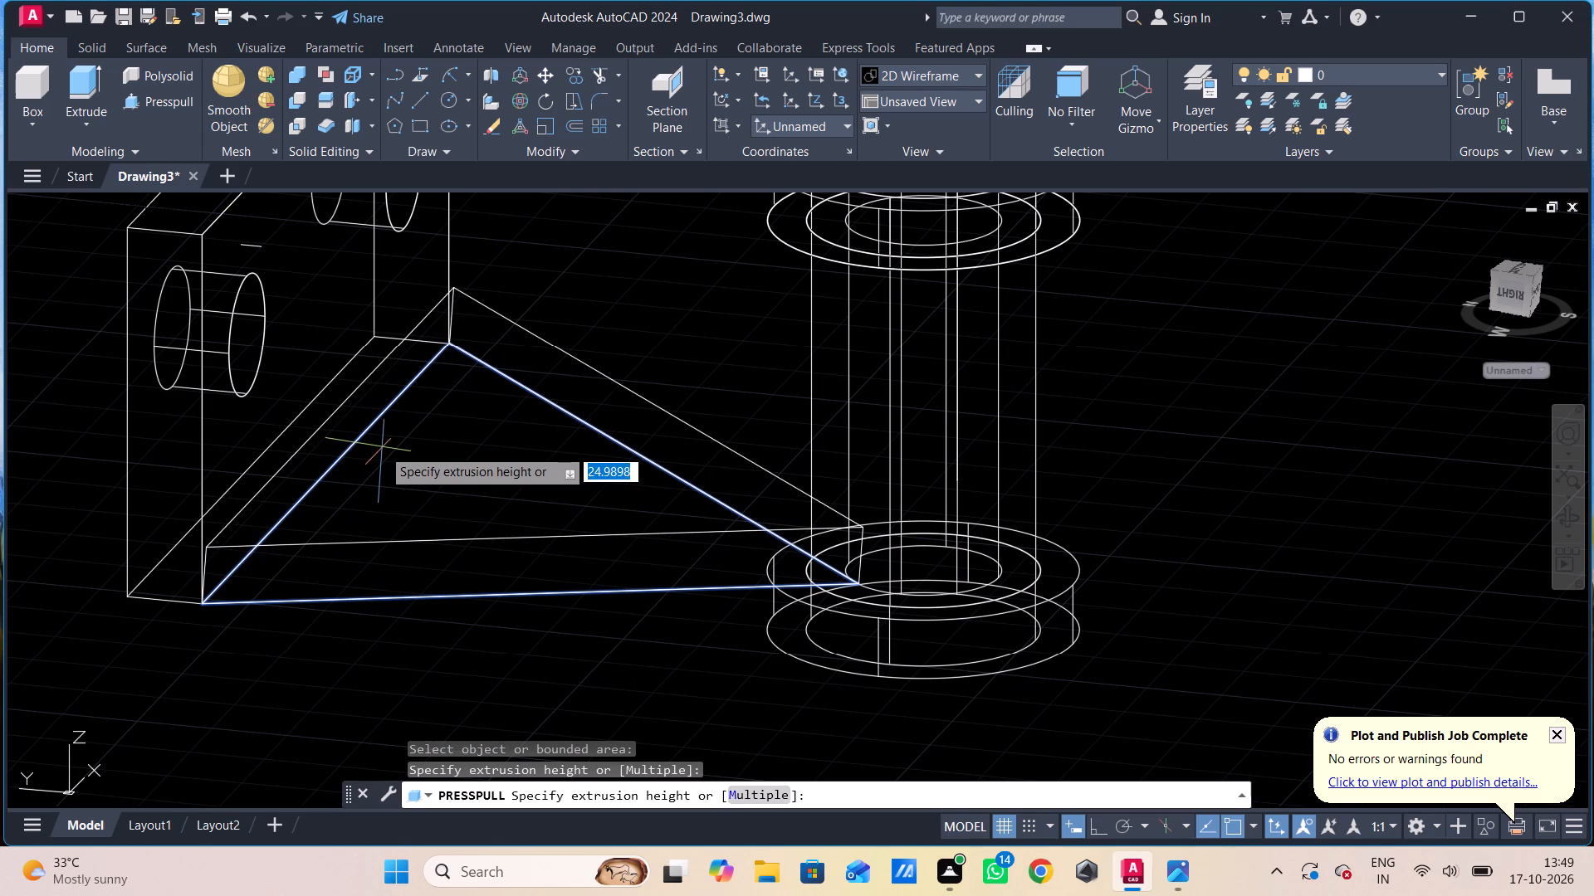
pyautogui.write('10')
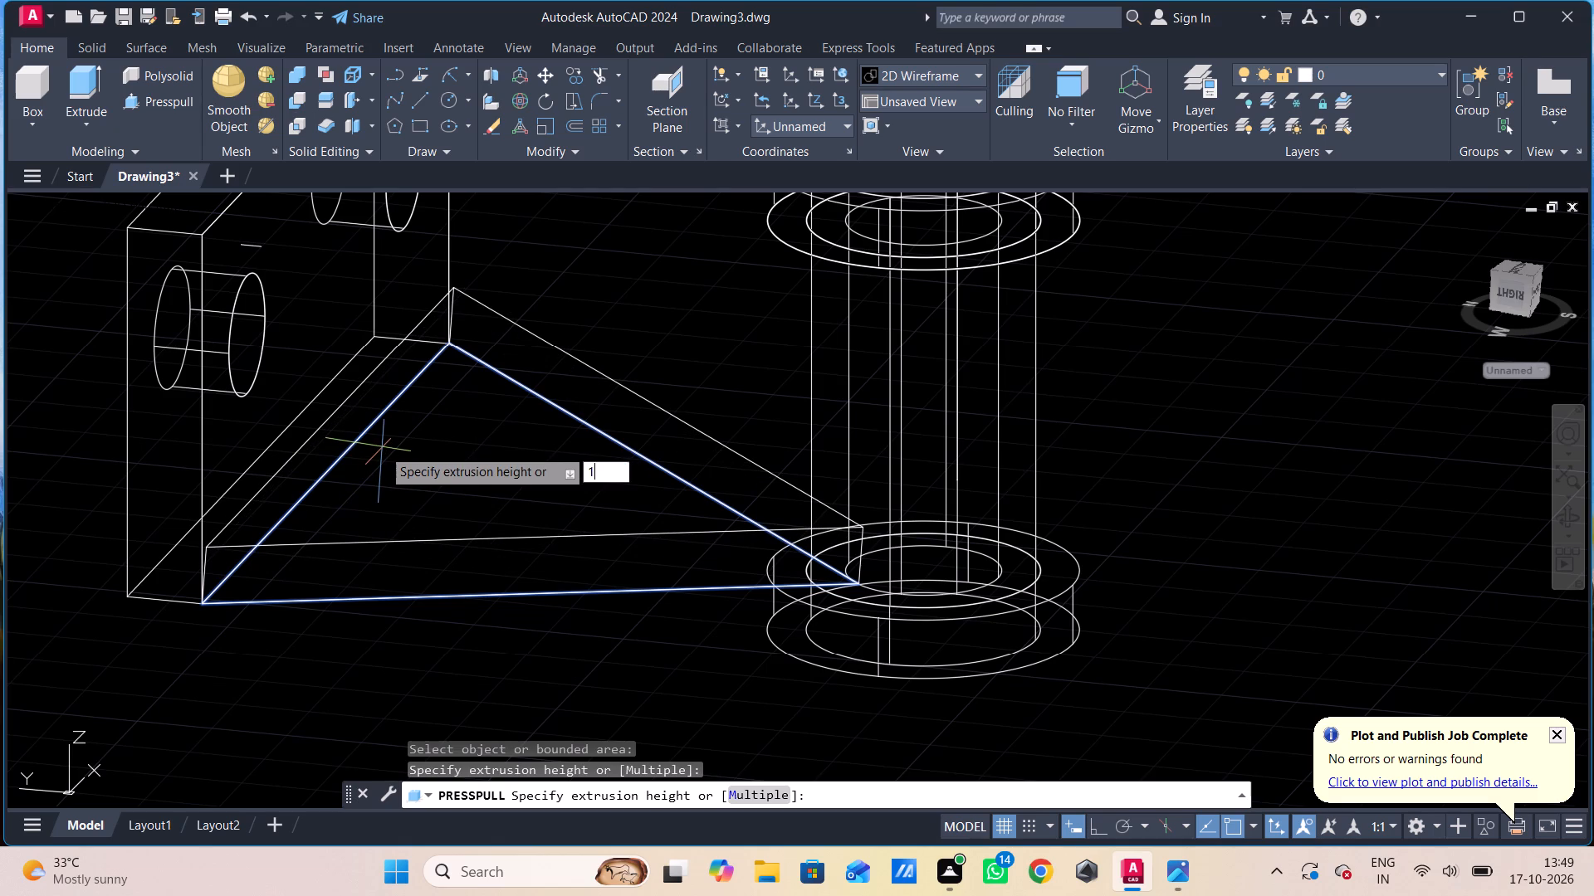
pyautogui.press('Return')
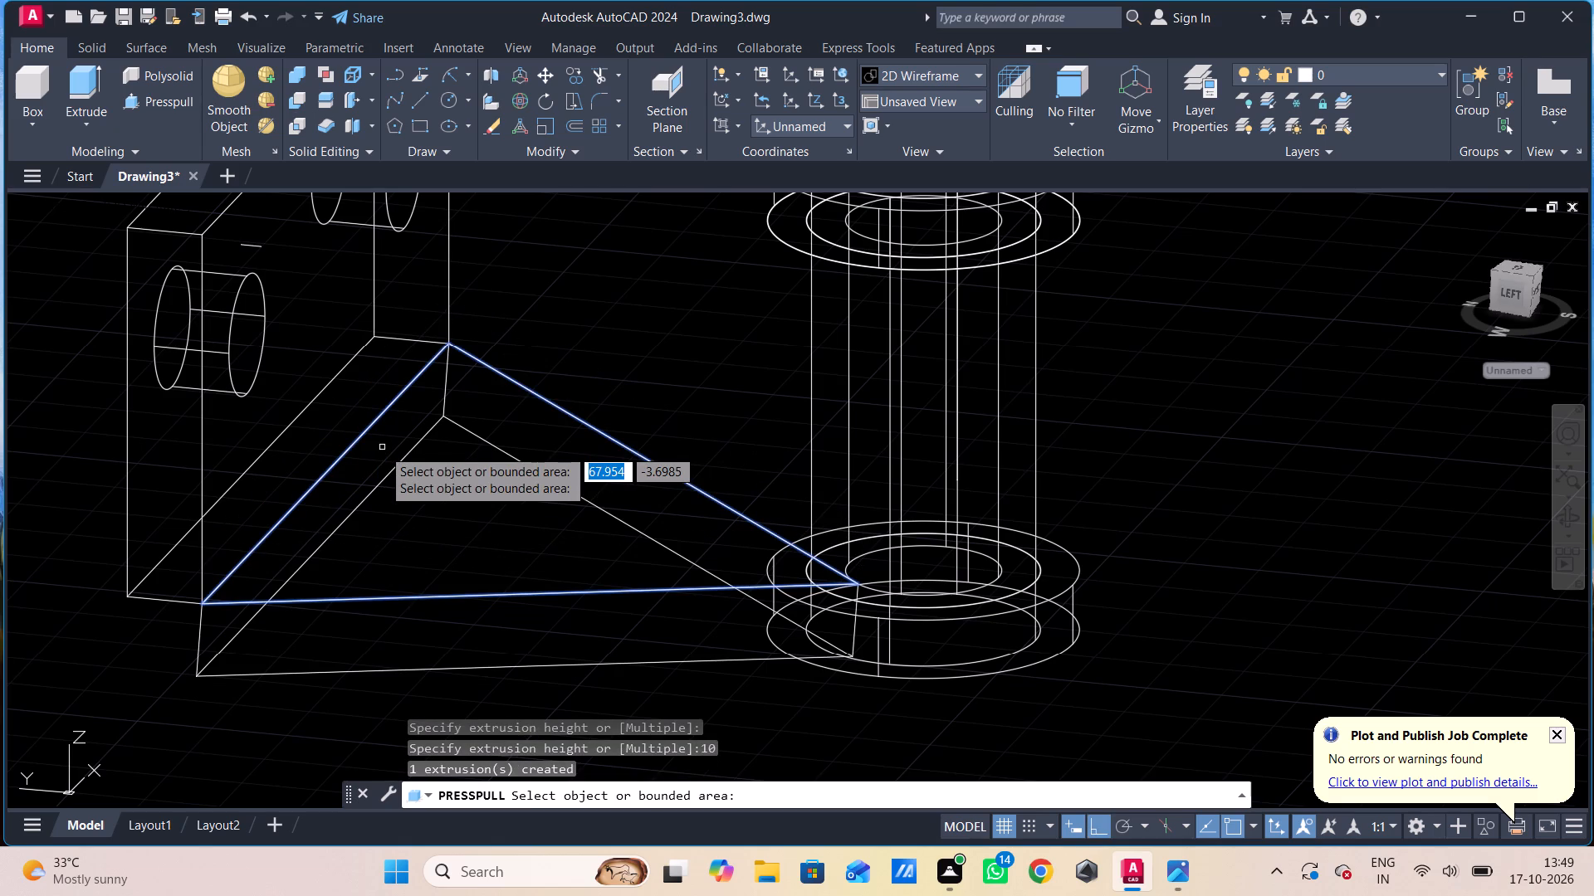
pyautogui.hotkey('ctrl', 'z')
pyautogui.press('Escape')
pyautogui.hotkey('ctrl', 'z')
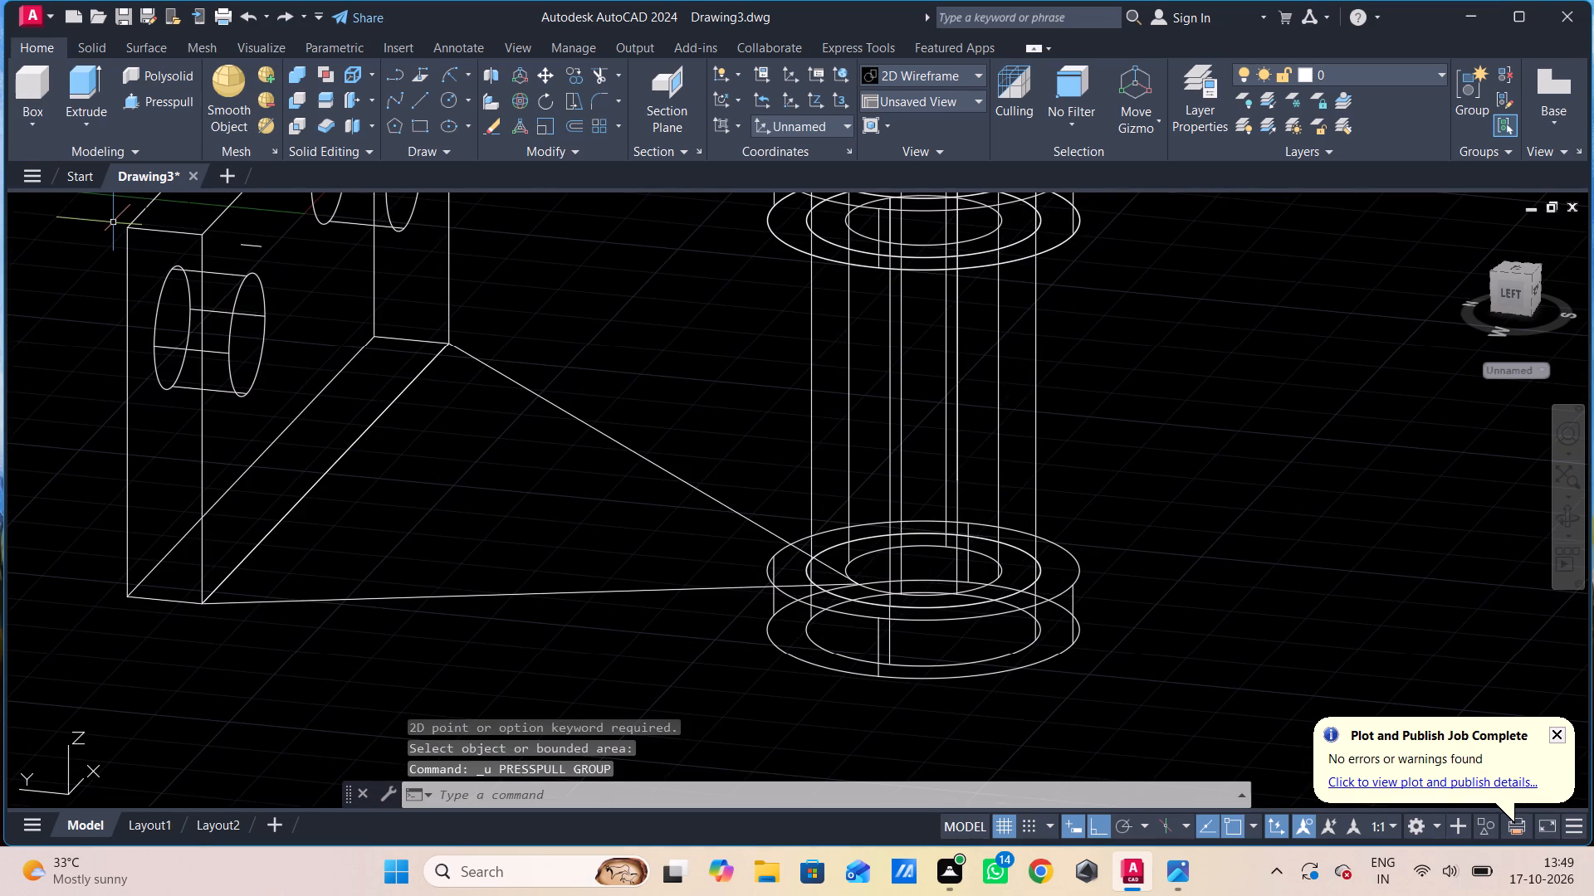
# Presspull the triangle outline by -10 so the web extends upward from the plate's bottom edge.
pyautogui.click(145, 102)
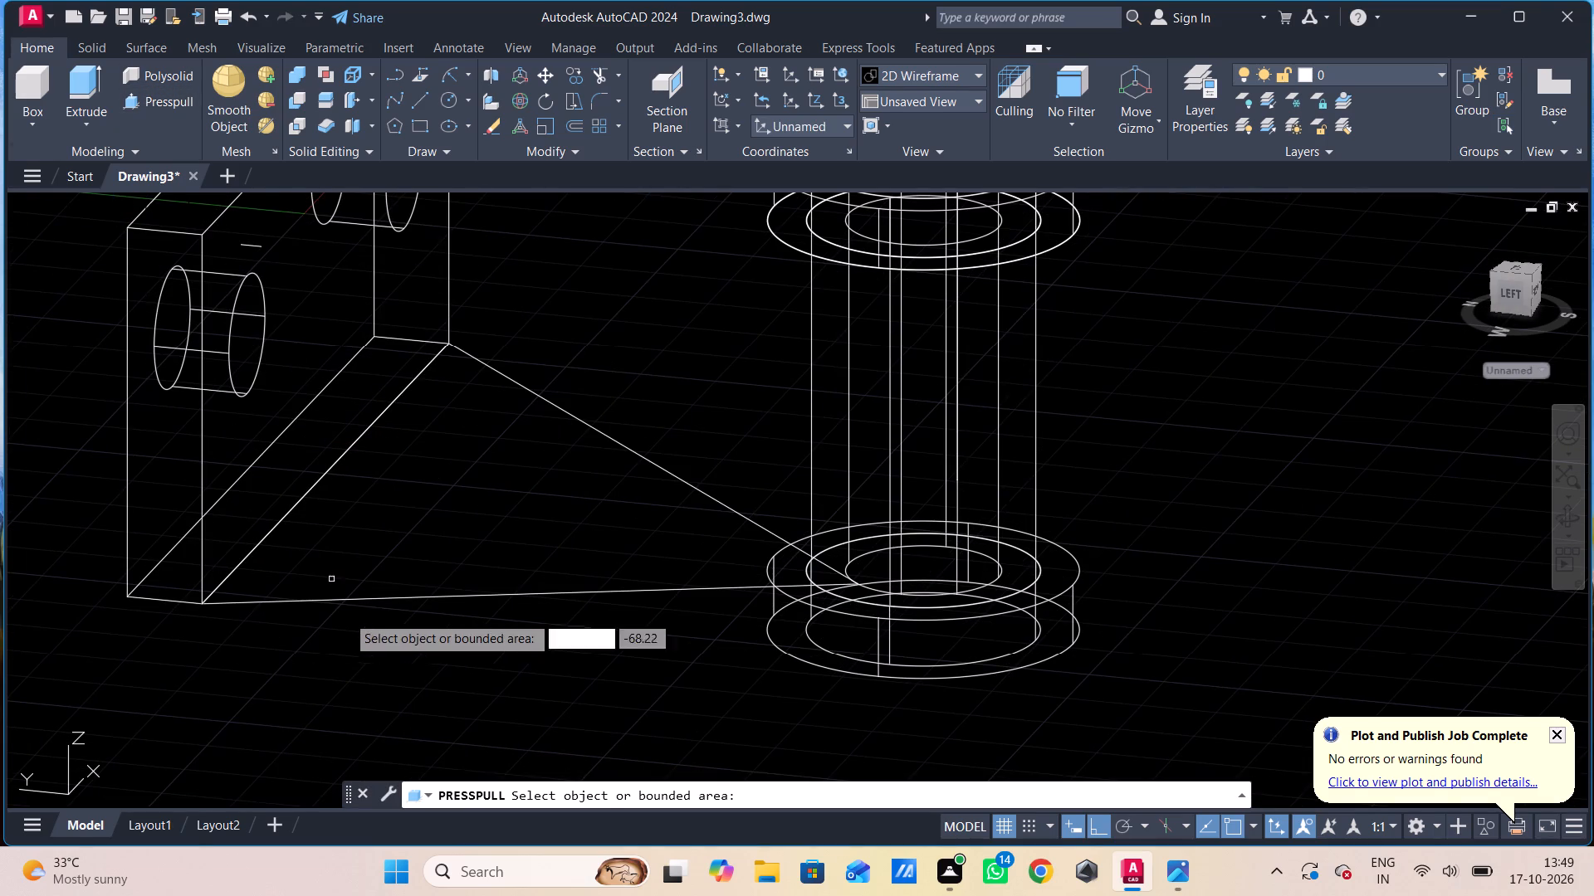
pyautogui.click(361, 603)
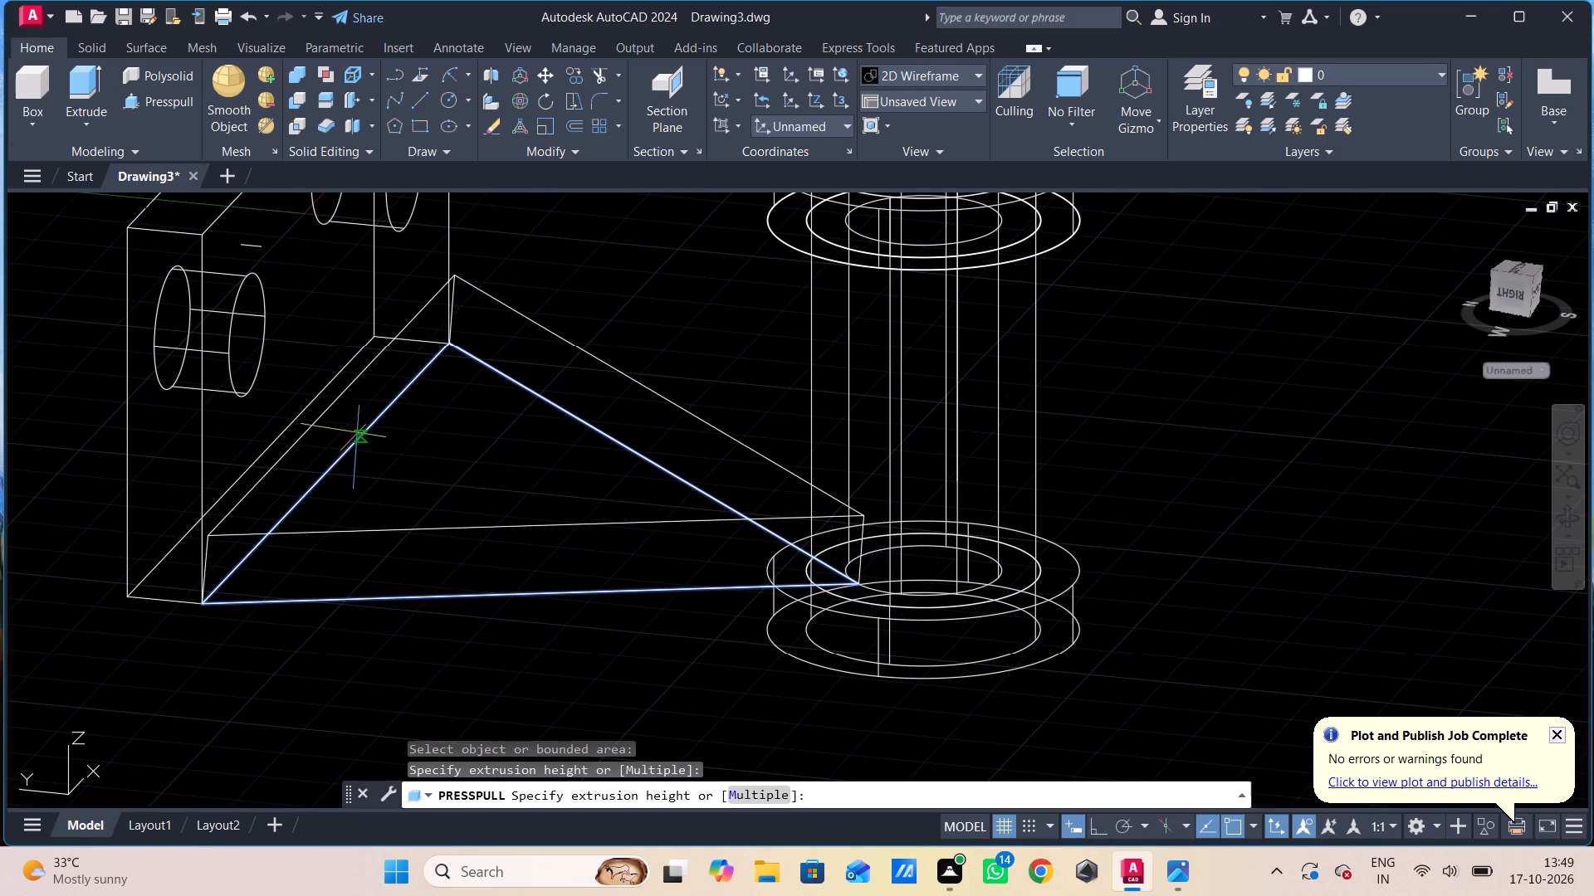
pyautogui.write('-10')
pyautogui.press('Return')
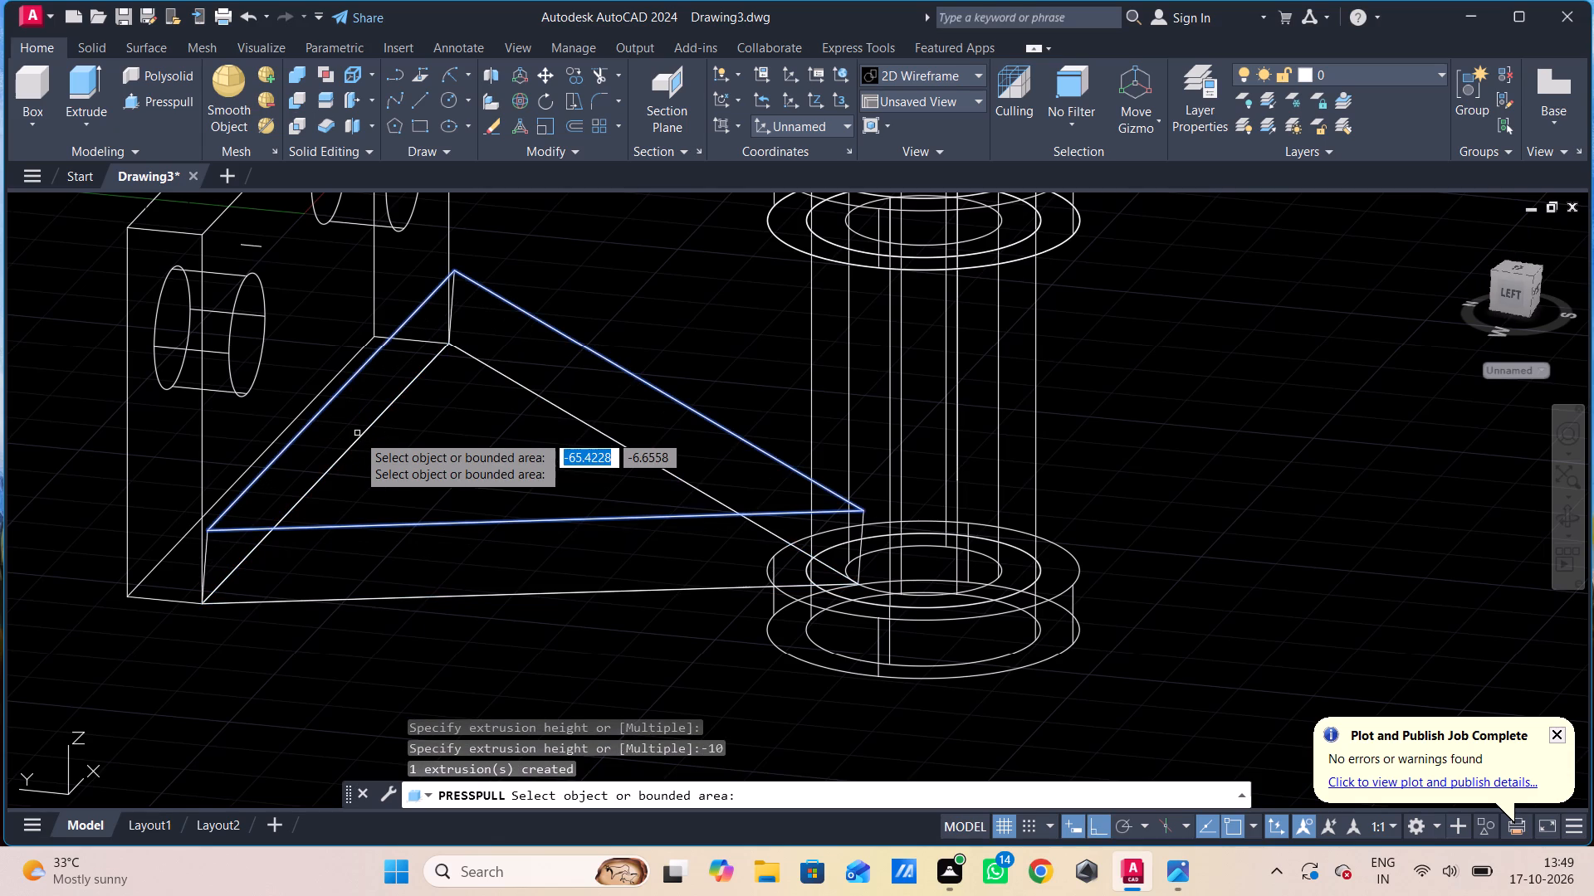
# Finish the Presspull and switch the visual style to Shades of Gray.
pyautogui.press('Escape')
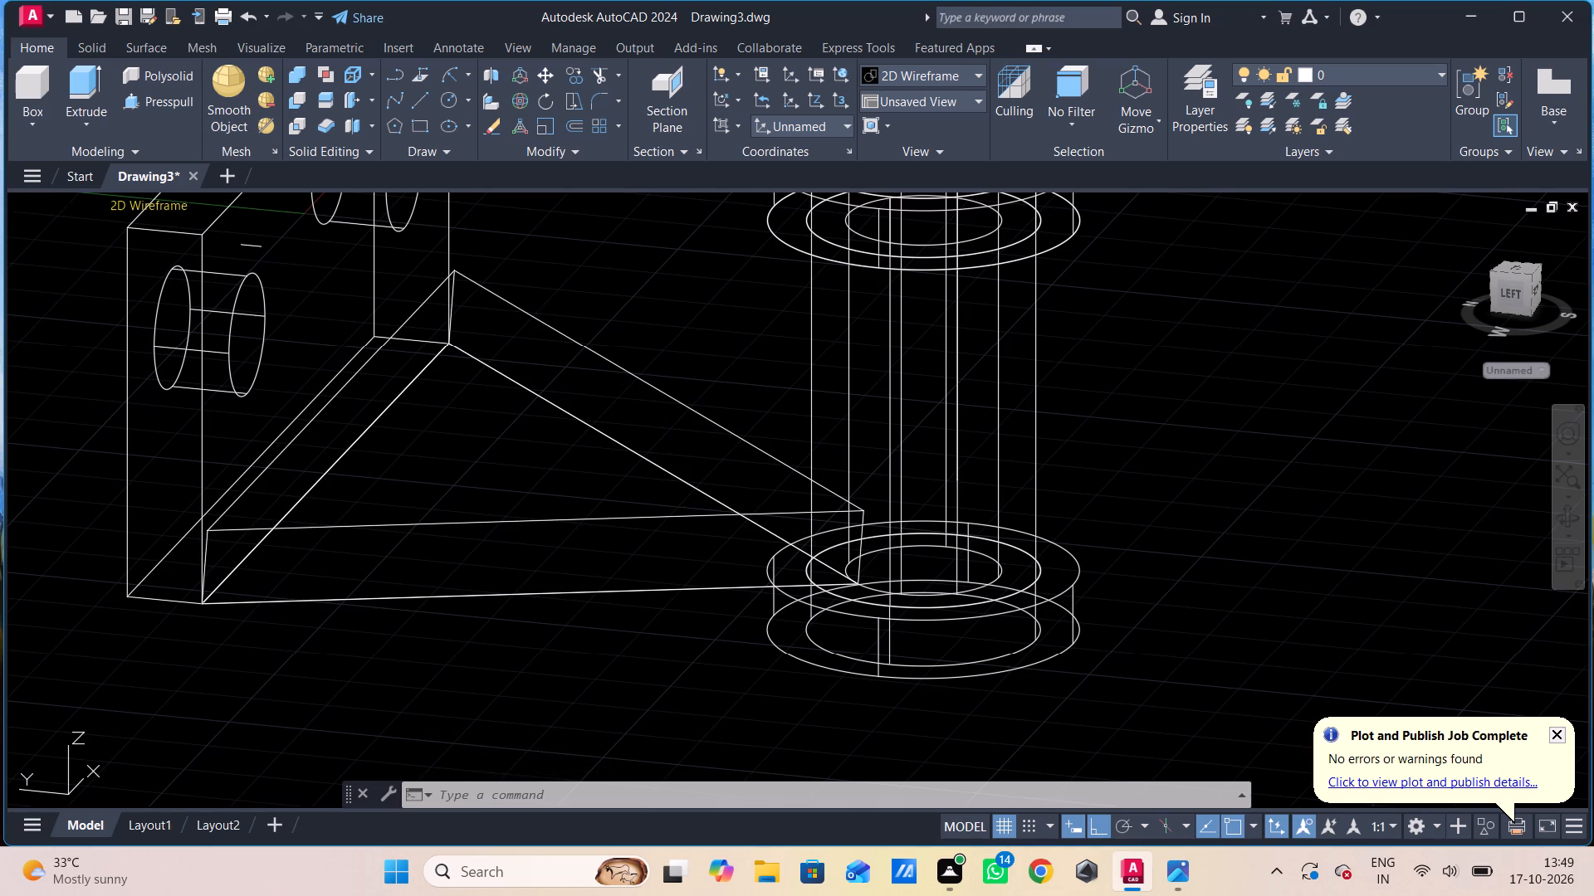
pyautogui.click(128, 196)
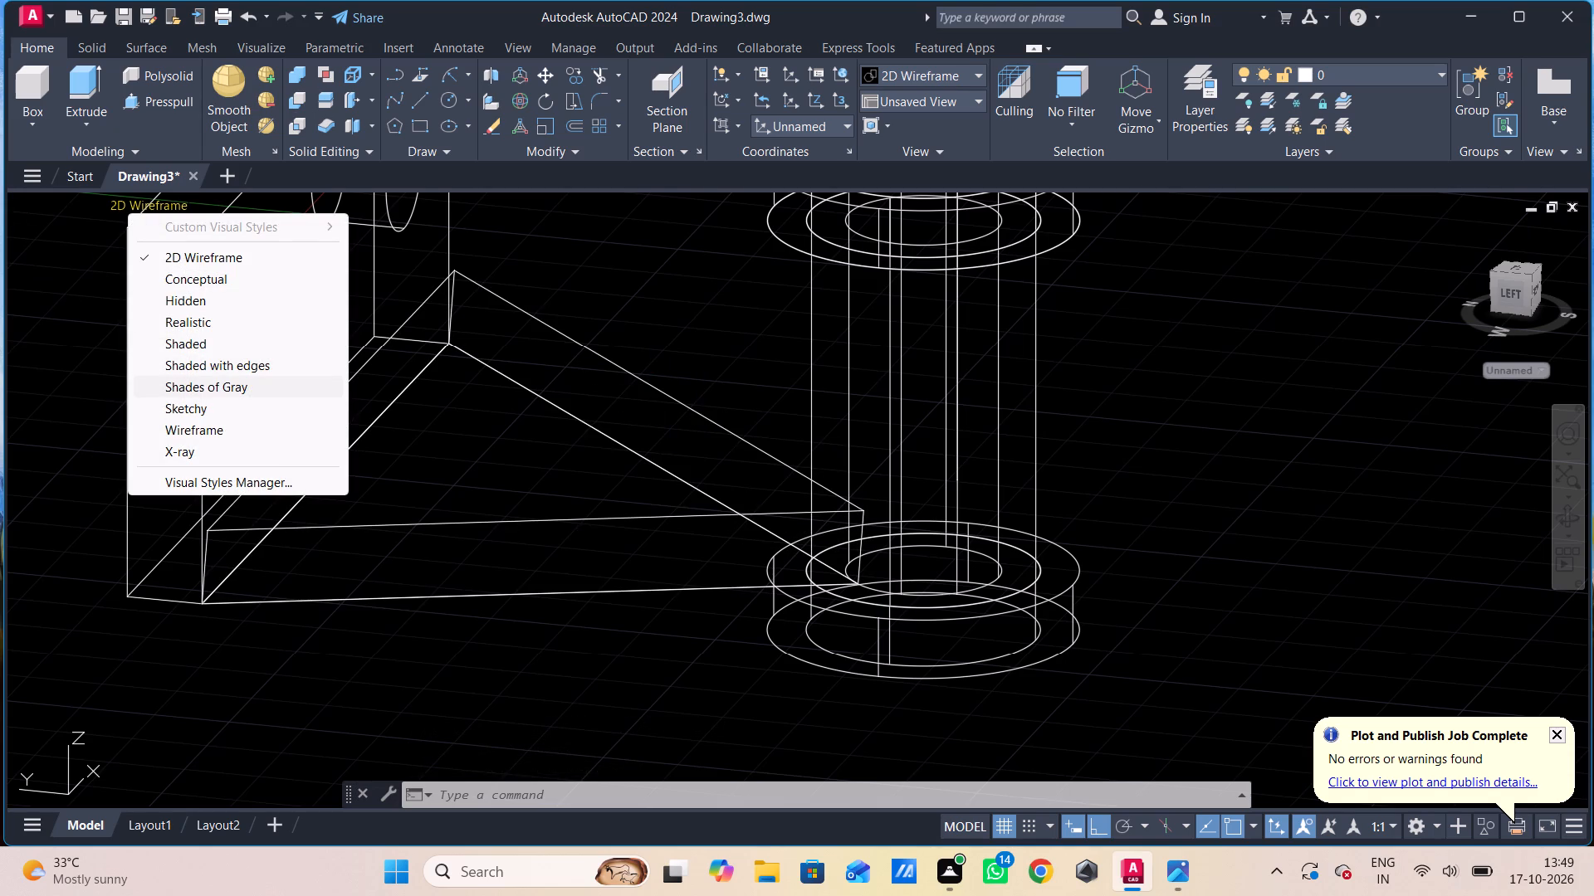
pyautogui.click(189, 378)
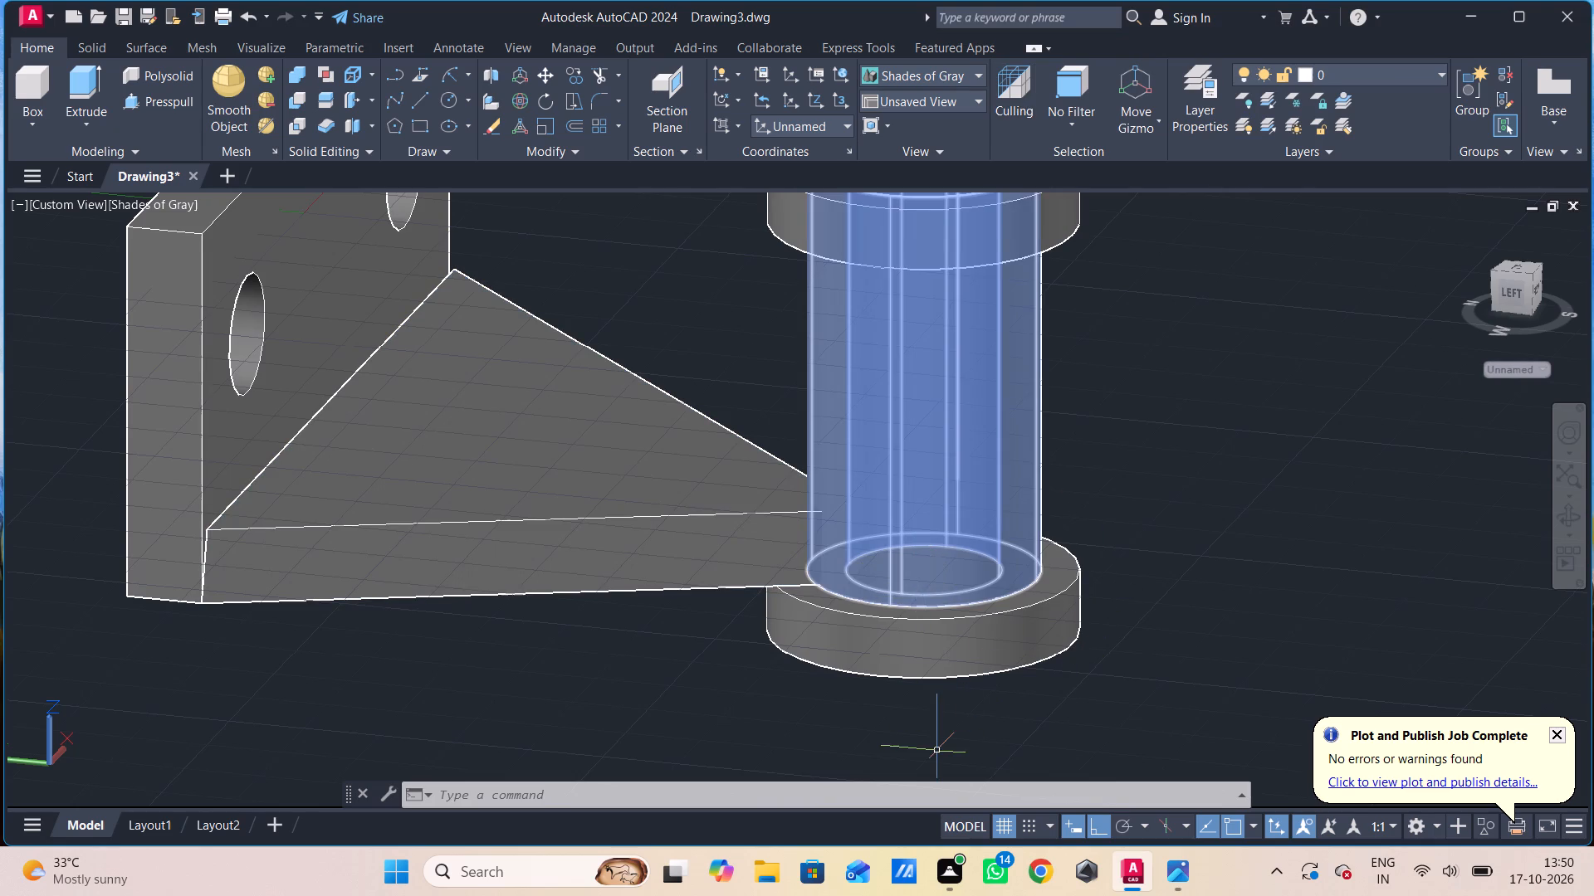
# Examine the shaded triangular web and how it meets the plate and the bushing from several sides.
pyautogui.keyDown('shift'); pyautogui.moveTo(958, 723); pyautogui.dragTo(1094, 730, button='middle'); pyautogui.keyUp('shift')
pyautogui.keyDown('shift'); pyautogui.moveTo(1094, 730); pyautogui.dragTo(1045, 734, button='middle'); pyautogui.keyUp('shift')
pyautogui.keyDown('shift'); pyautogui.moveTo(858, 632); pyautogui.dragTo(912, 644, button='middle'); pyautogui.keyUp('shift')
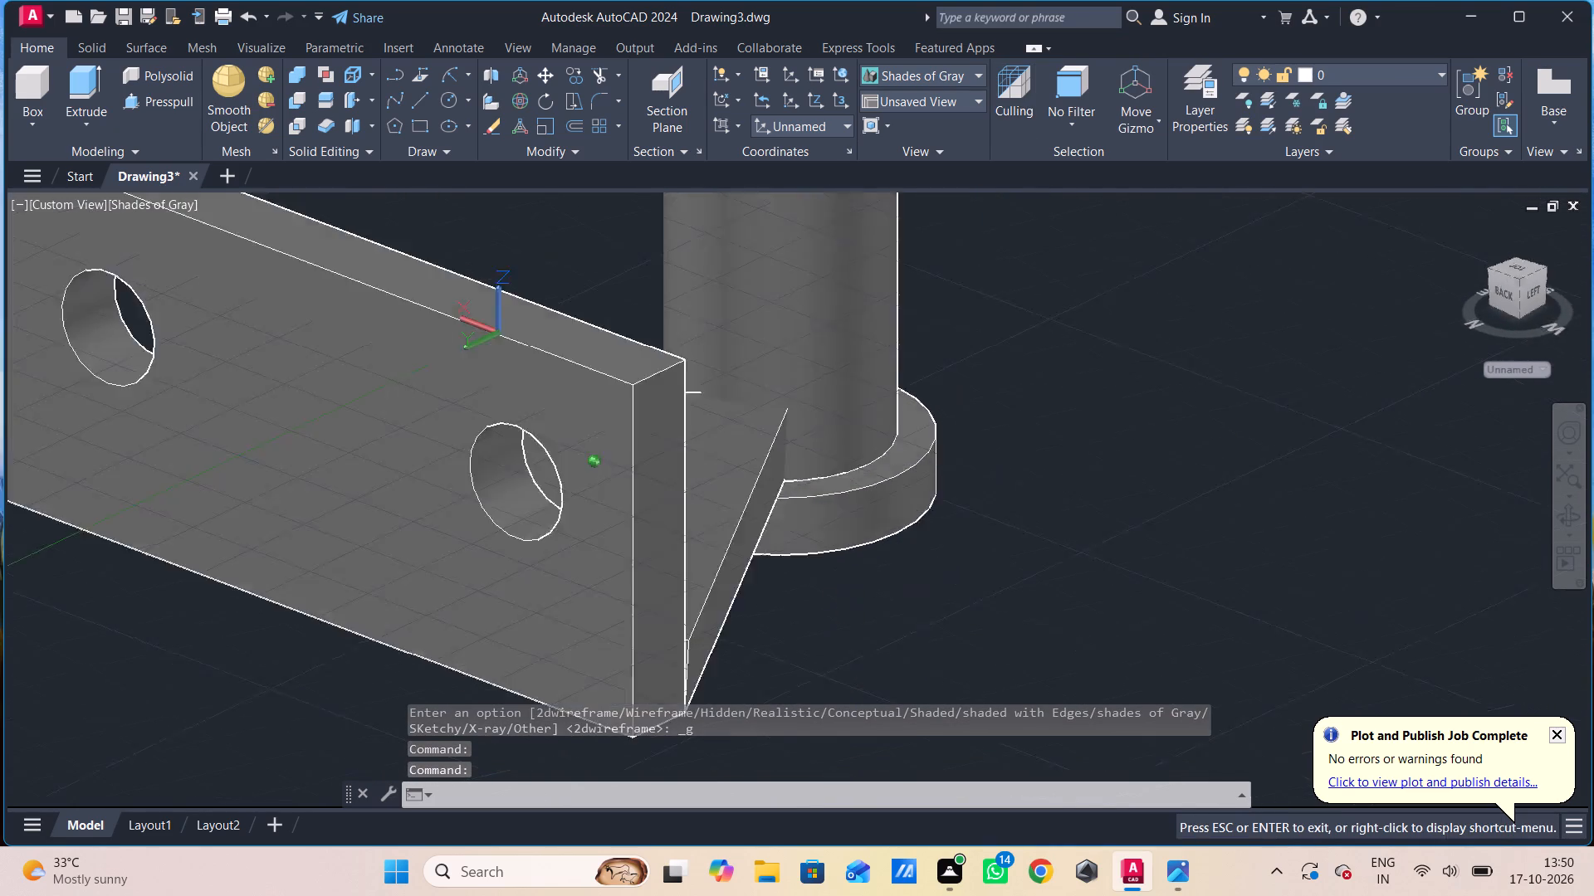
pyautogui.keyDown('shift'); pyautogui.moveTo(912, 644); pyautogui.dragTo(1146, 635, button='middle'); pyautogui.keyUp('shift')
pyautogui.keyDown('shift'); pyautogui.moveTo(1014, 662); pyautogui.dragTo(1116, 728, button='middle'); pyautogui.keyUp('shift')
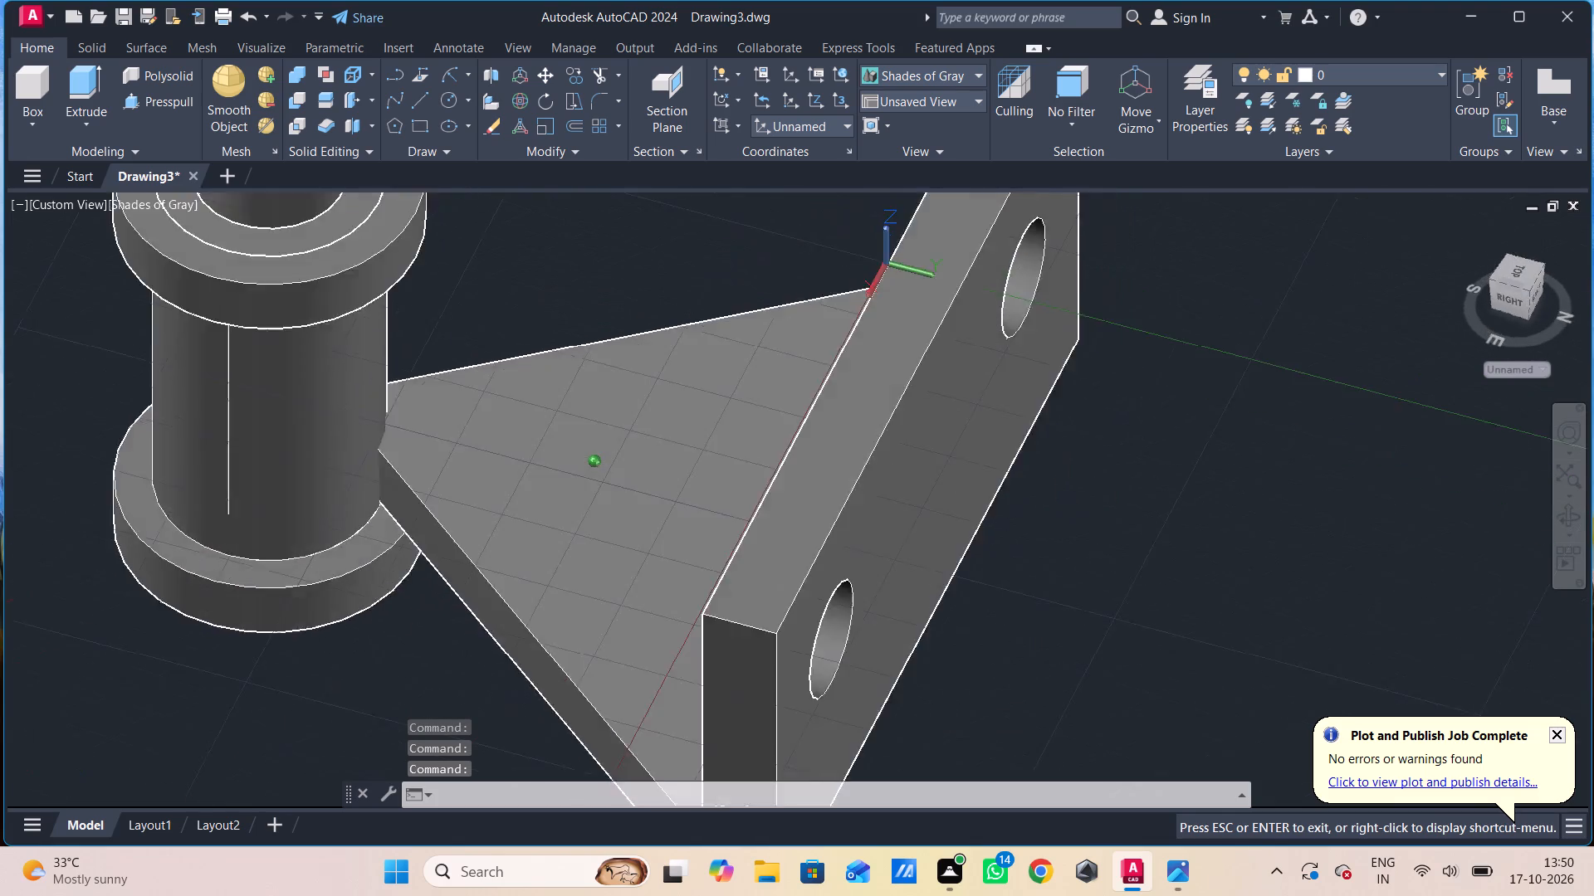
pyautogui.keyDown('shift'); pyautogui.moveTo(1116, 728); pyautogui.dragTo(1149, 728, button='middle'); pyautogui.keyUp('shift')
pyautogui.keyDown('shift'); pyautogui.middleClick(1149, 728); pyautogui.keyUp('shift')
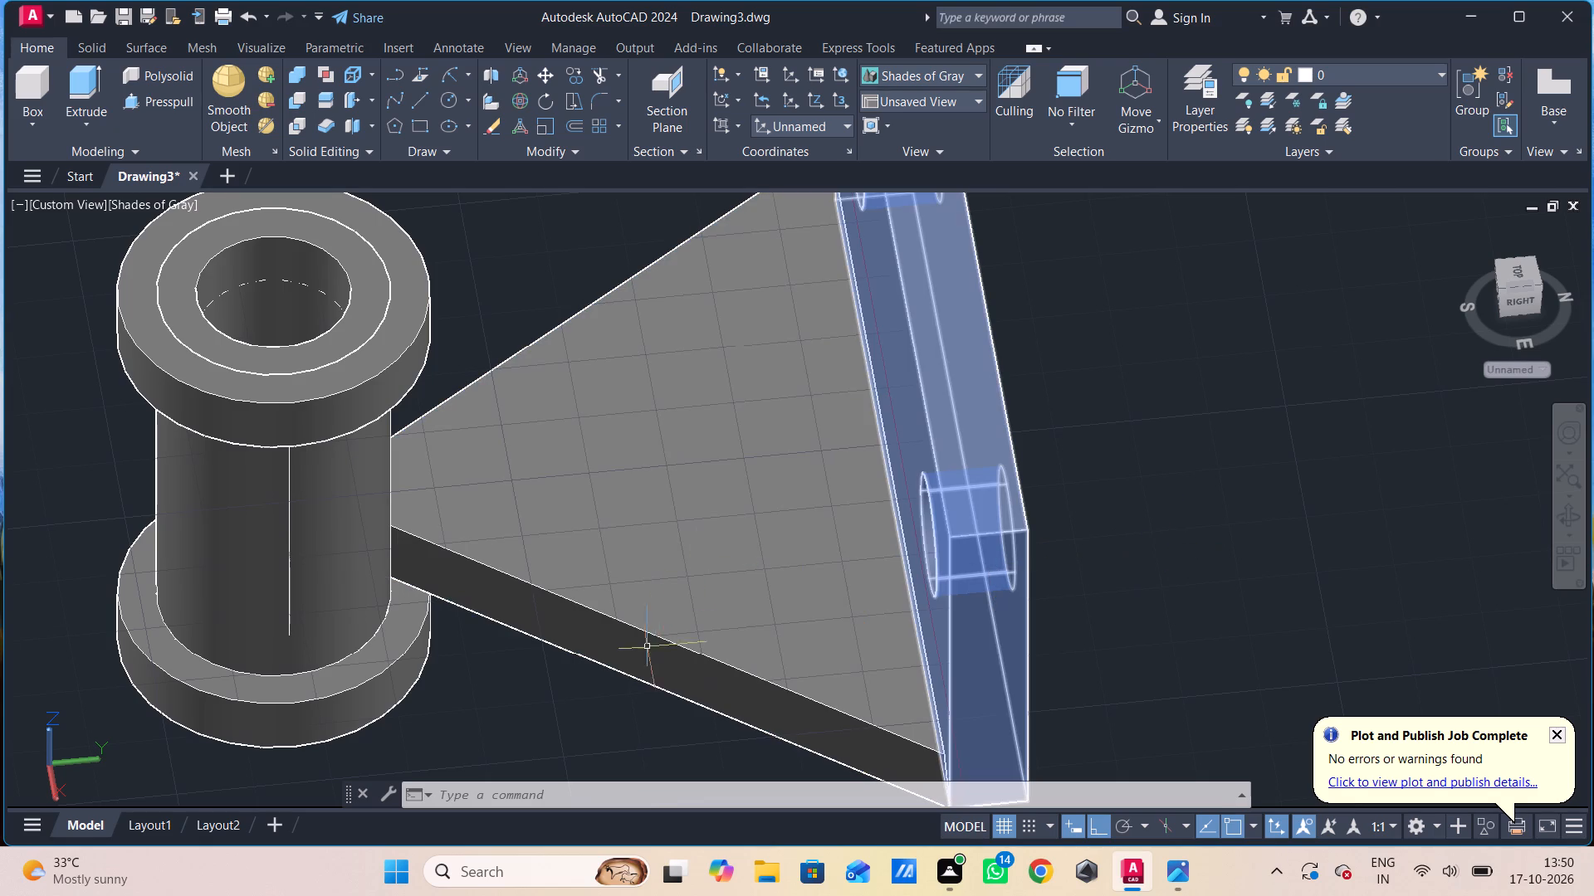
pyautogui.keyDown('shift'); pyautogui.moveTo(638, 697); pyautogui.dragTo(656, 620, button='middle'); pyautogui.keyUp('shift')
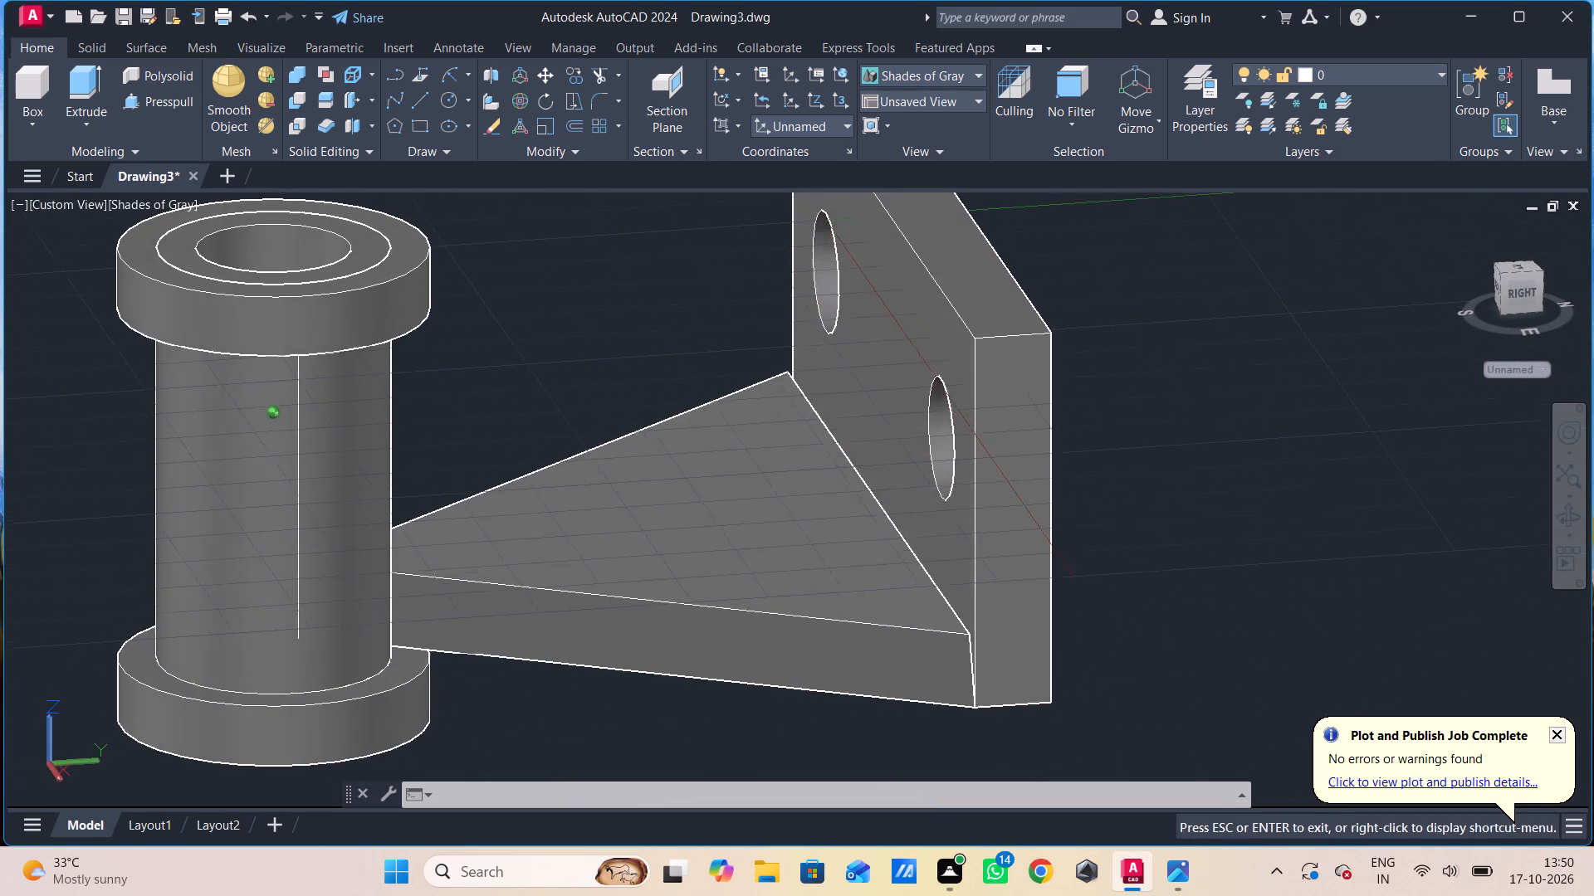
pyautogui.keyDown('shift'); pyautogui.moveTo(656, 620); pyautogui.dragTo(662, 614, button='middle'); pyautogui.keyUp('shift')
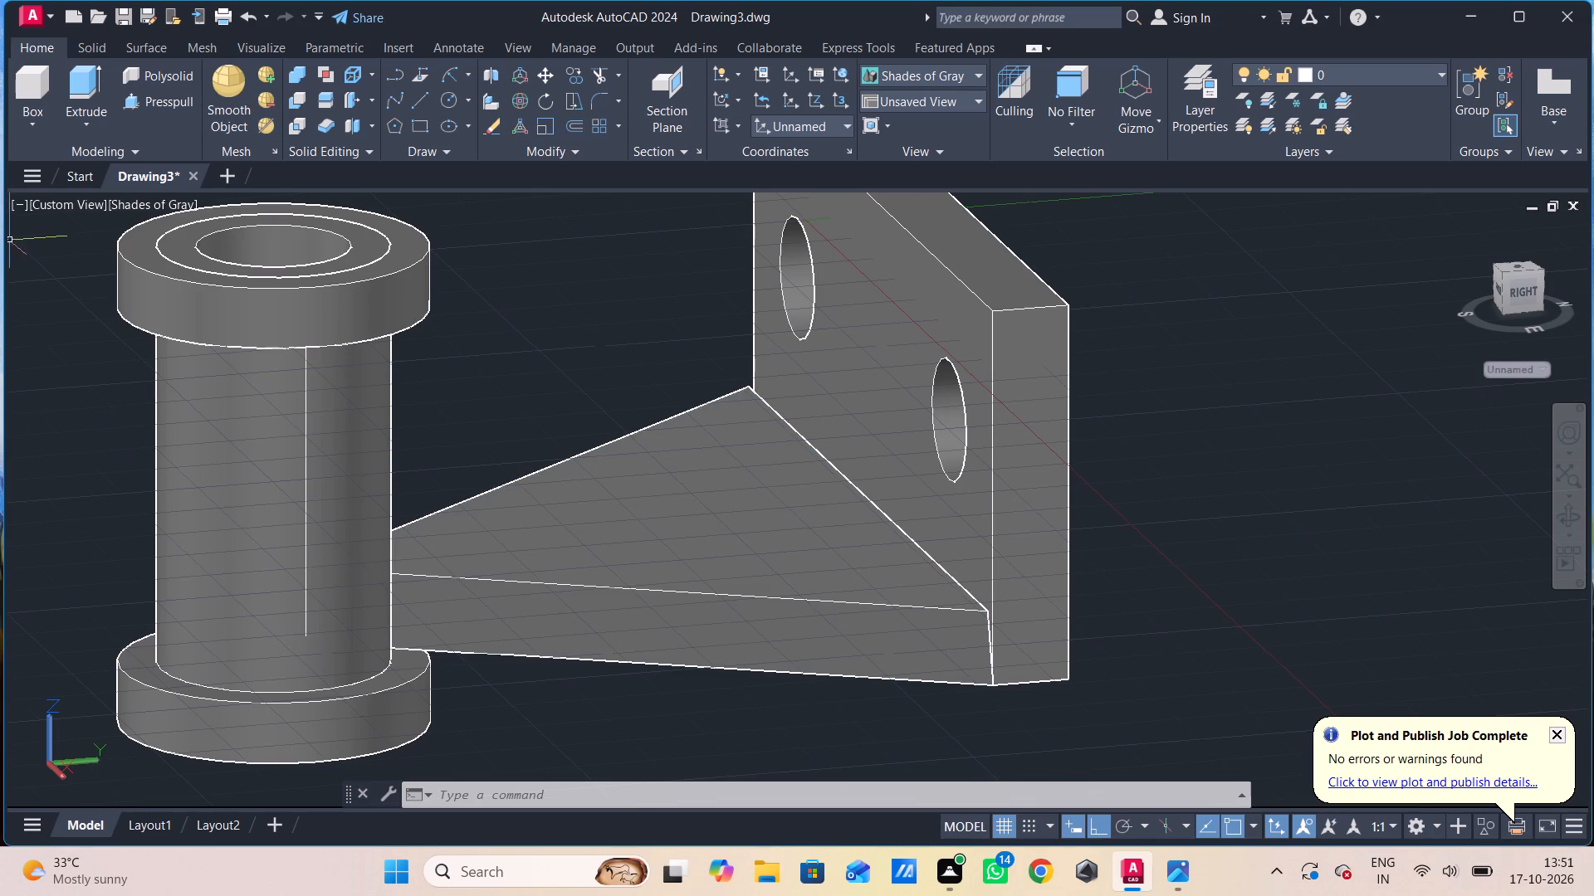
# Examine the alignment of bushing, web and plate in the Front and Right standard views.
pyautogui.click(76, 196)
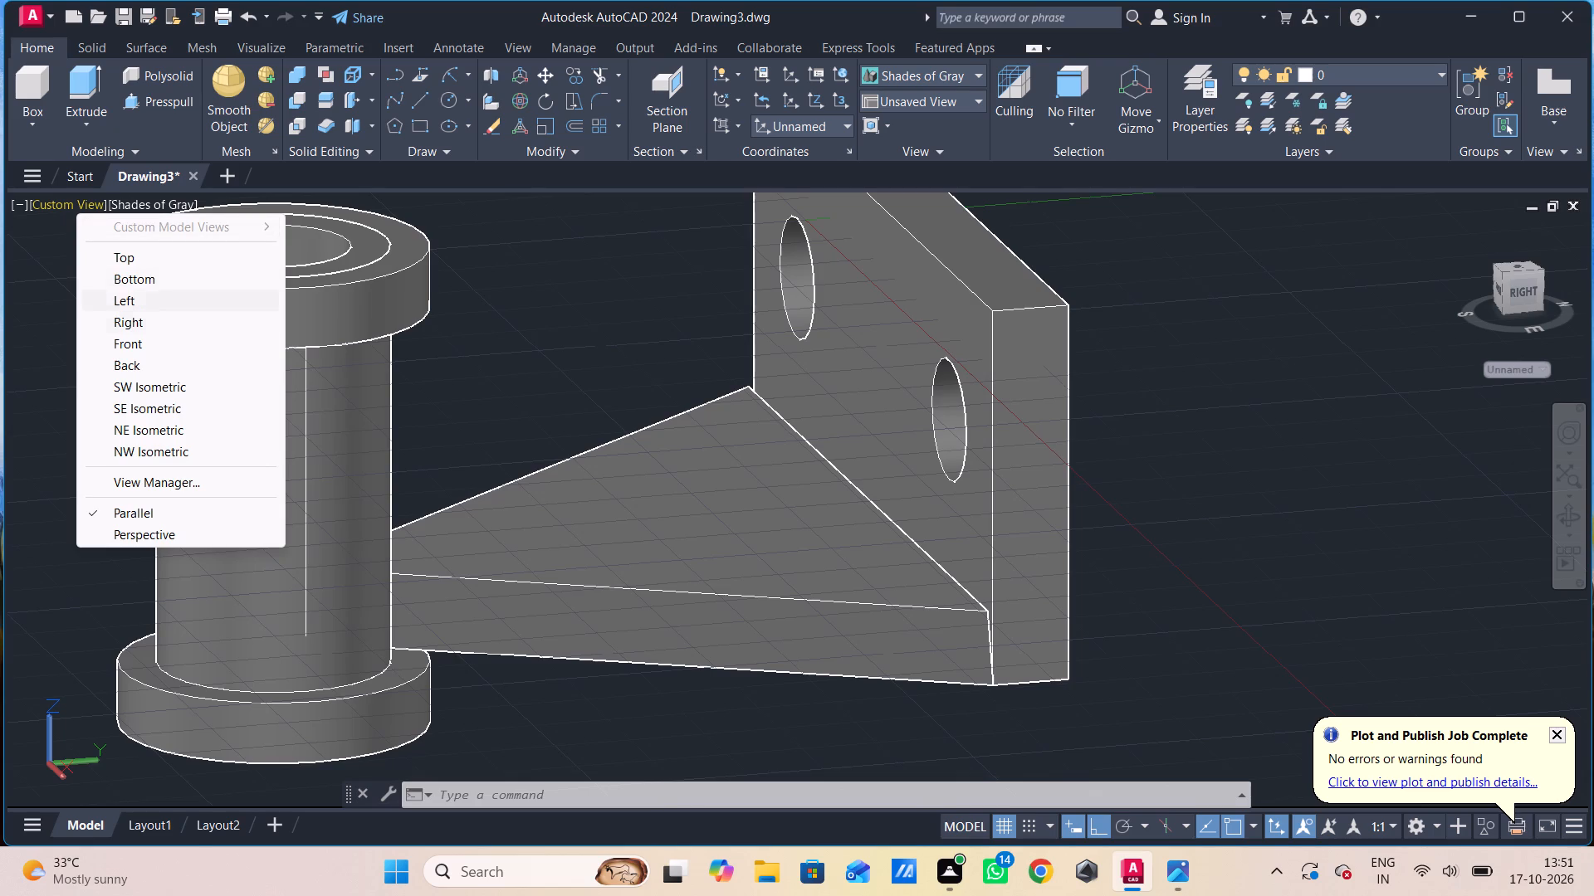
pyautogui.click(141, 348)
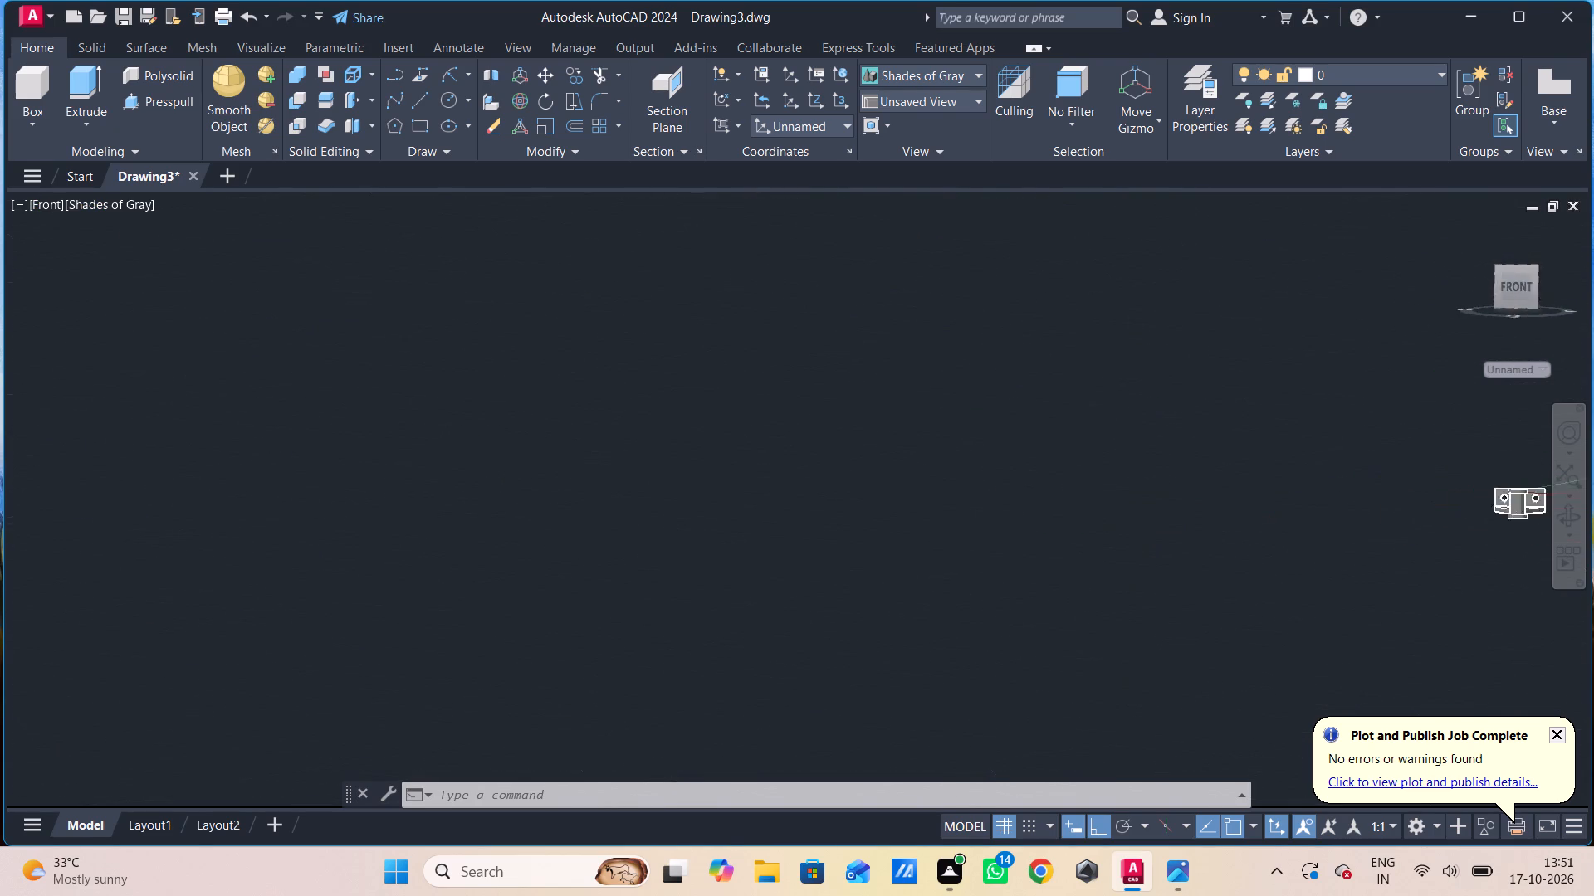
pyautogui.moveTo(725, 535); pyautogui.dragTo(296, 554, button='middle')
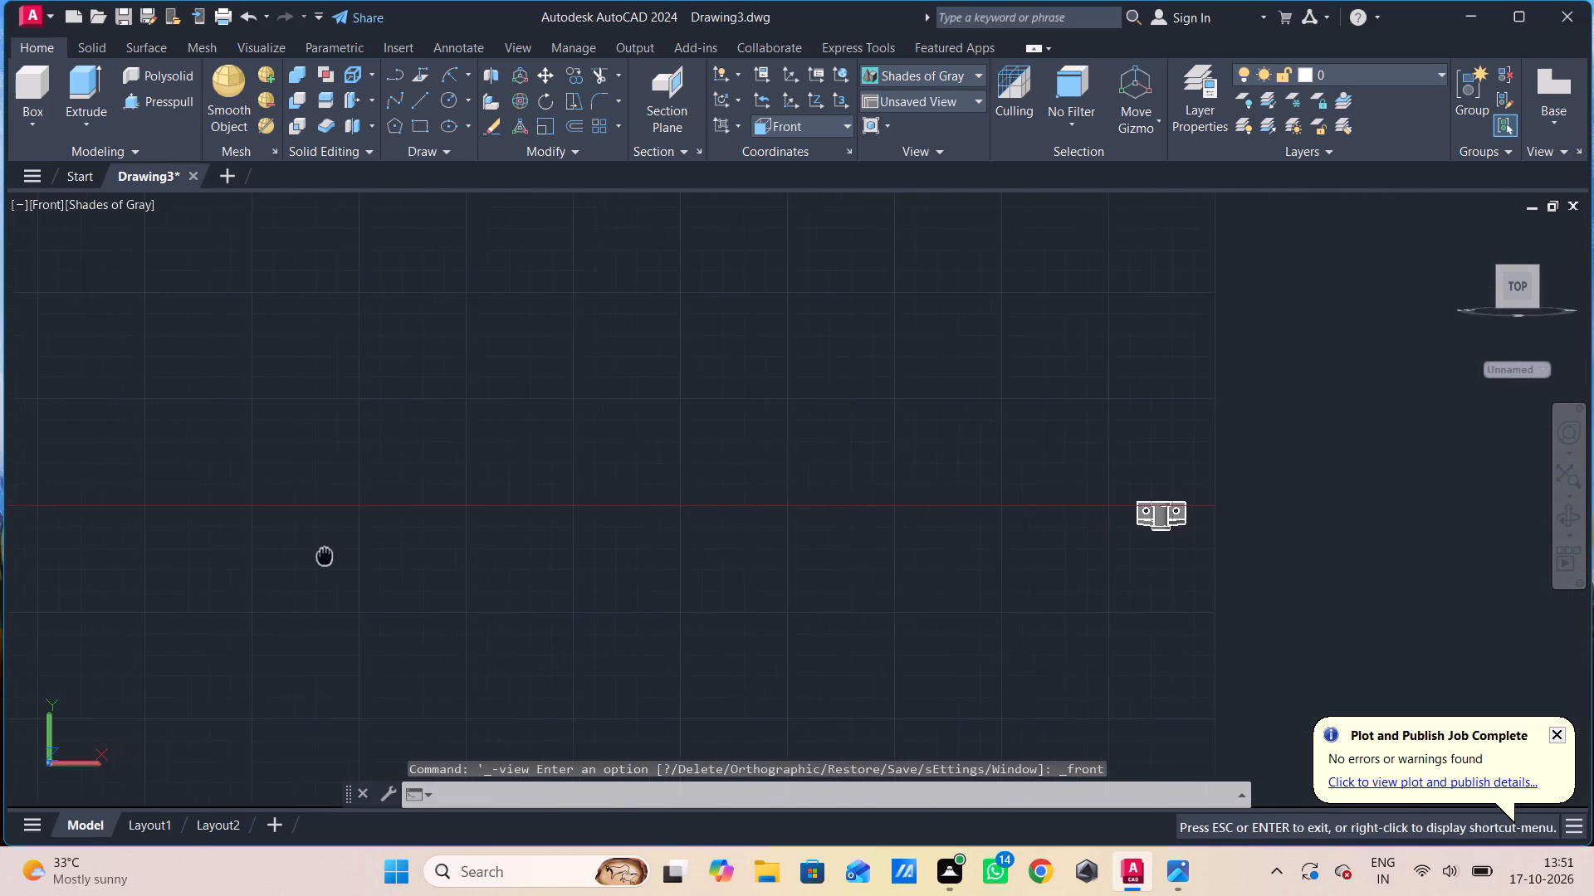
pyautogui.moveTo(296, 554); pyautogui.dragTo(86, 547, button='middle')
pyautogui.moveTo(77, 547); pyautogui.dragTo(0, 533, button='middle')
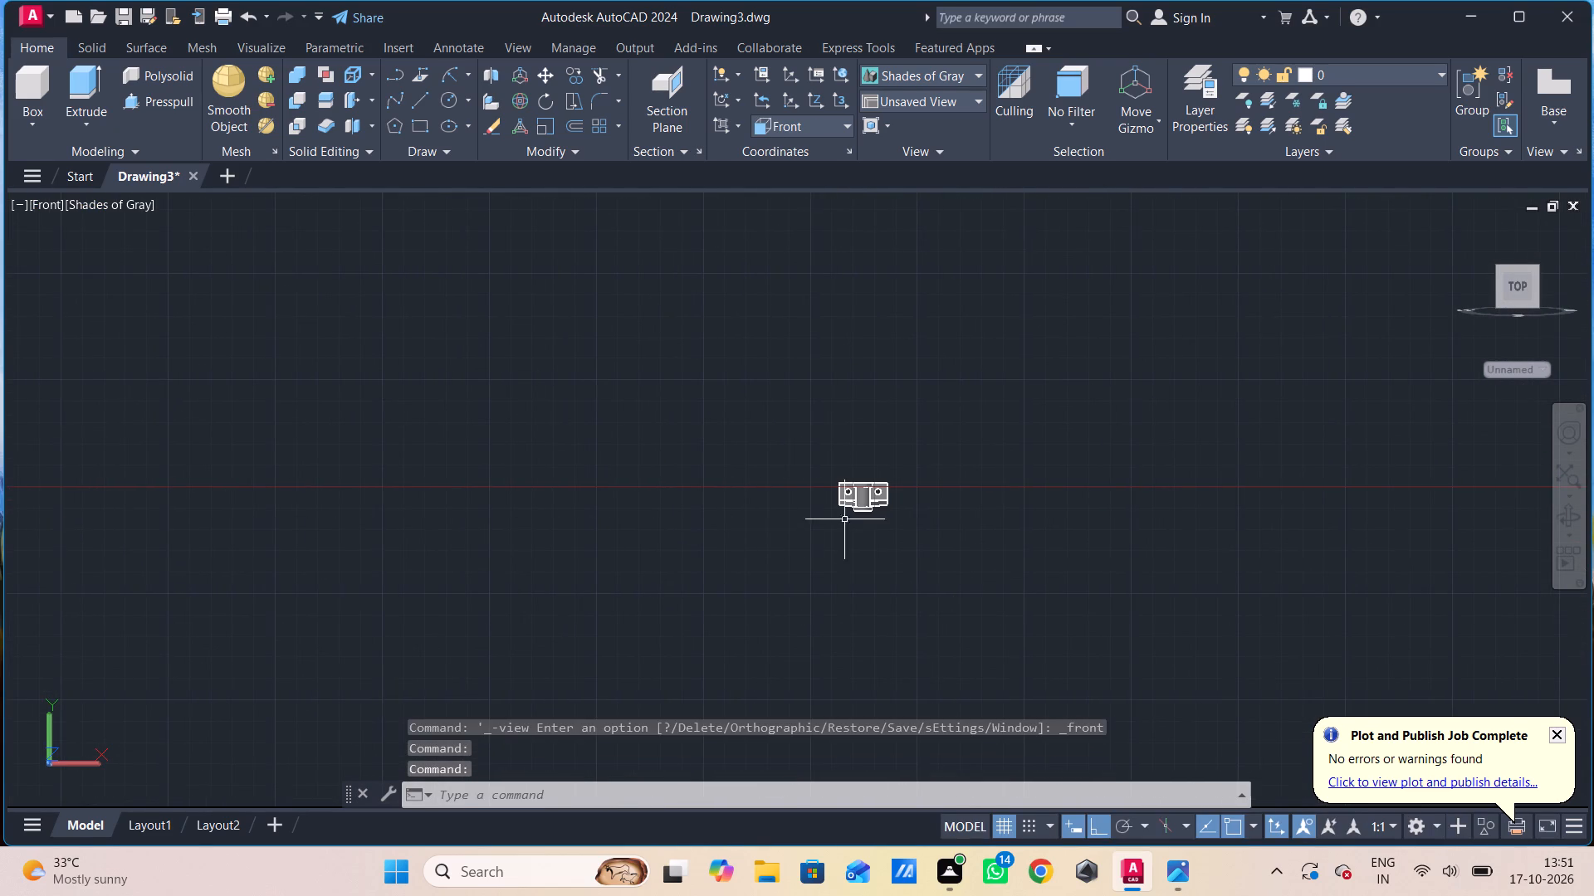
pyautogui.scroll(3, 867, 524)
pyautogui.moveTo(838, 519); pyautogui.dragTo(721, 568, button='middle')
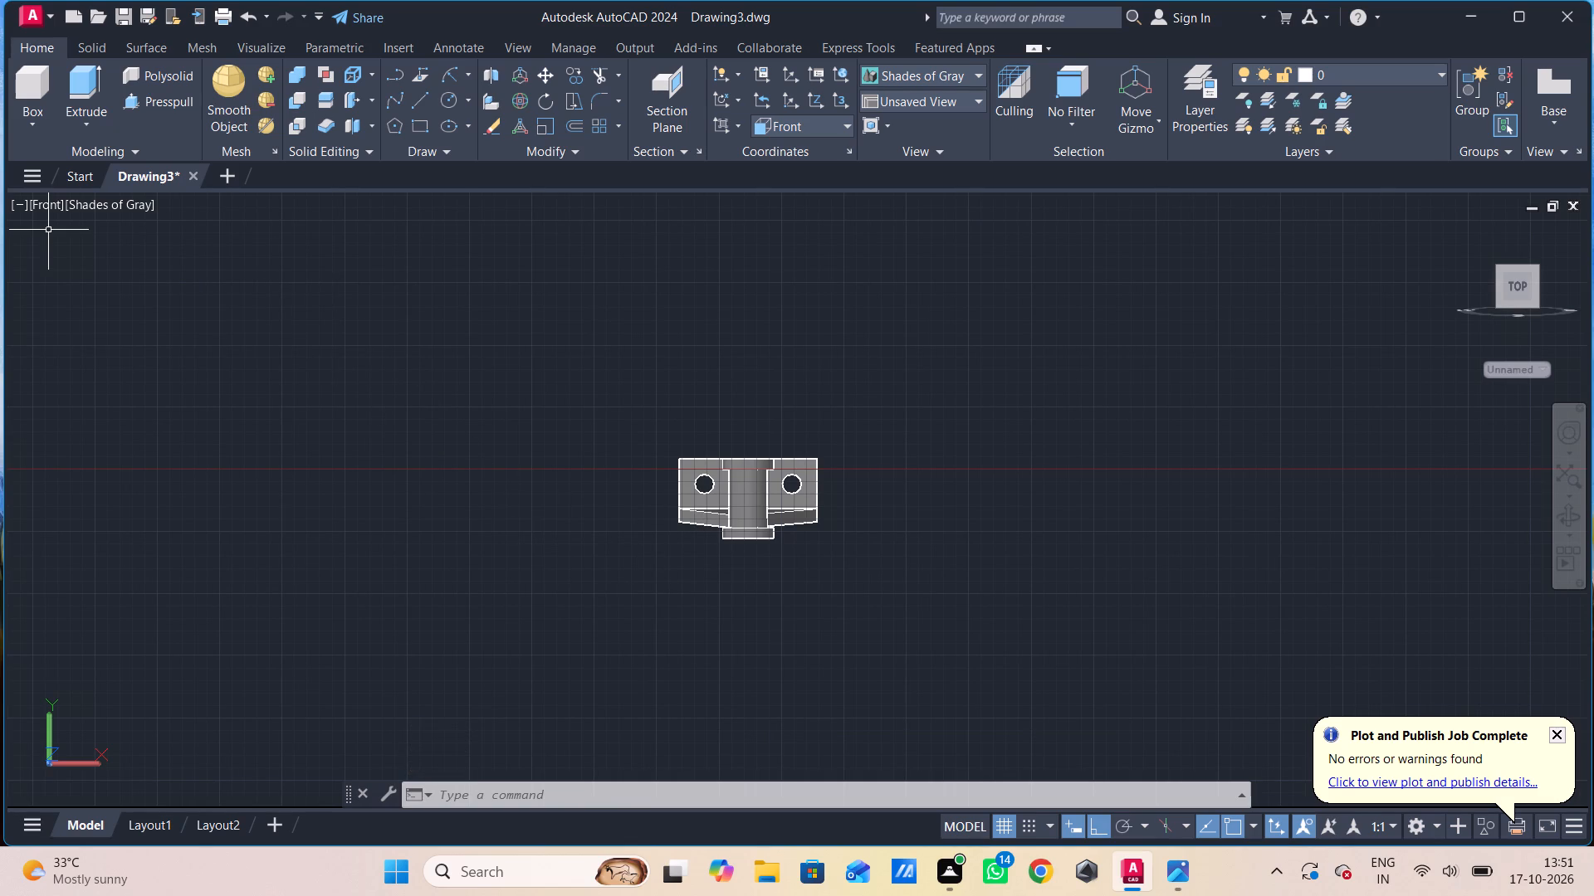
pyautogui.click(32, 207)
pyautogui.click(87, 323)
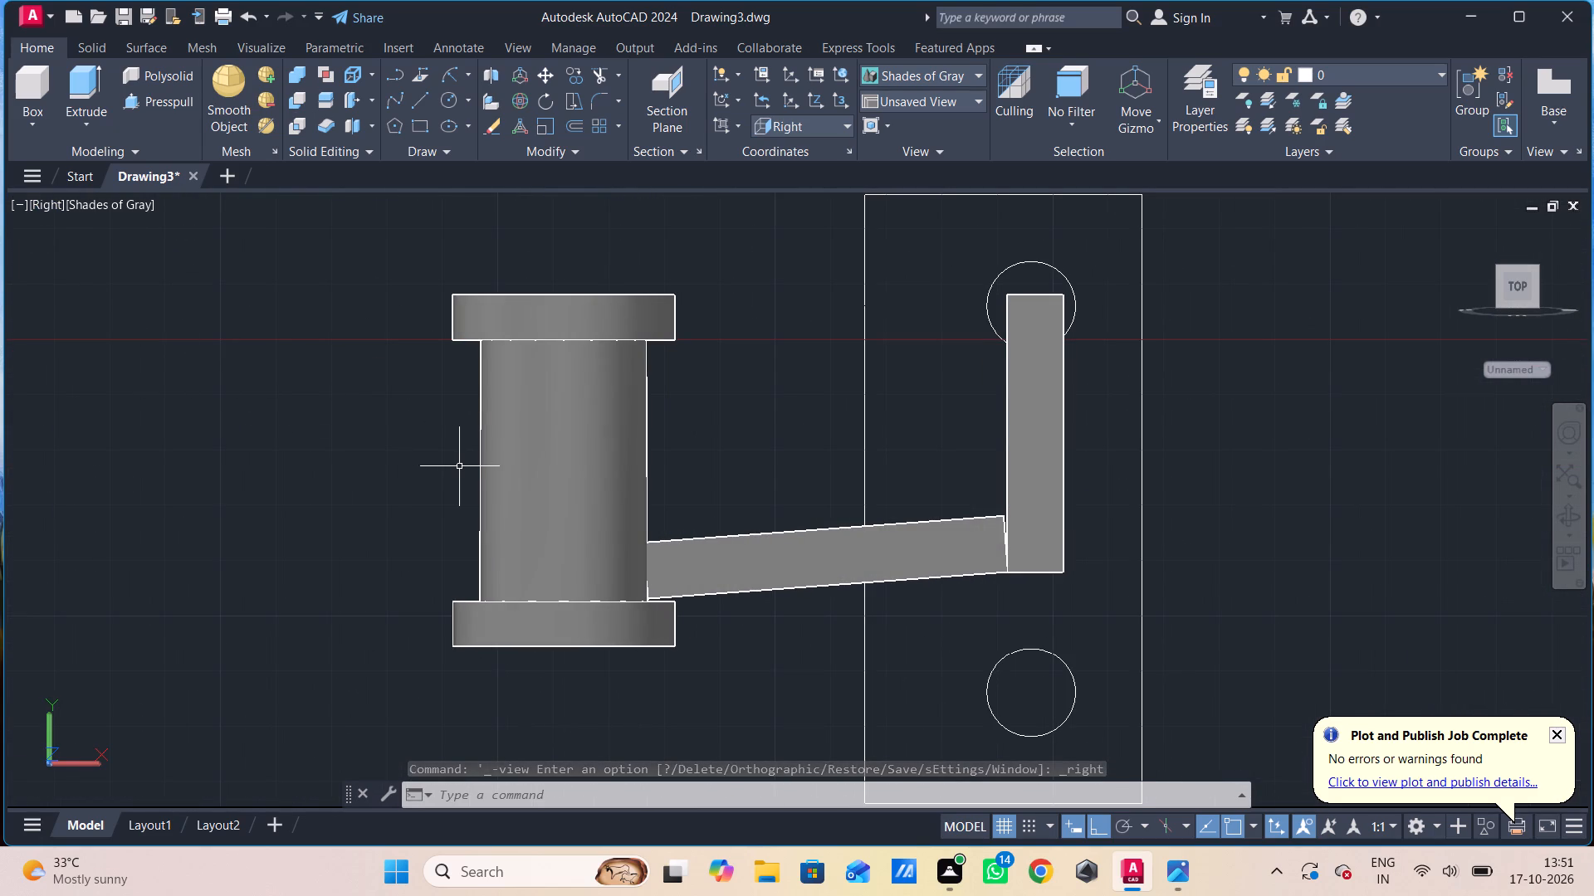
pyautogui.keyDown('shift'); pyautogui.moveTo(460, 468); pyautogui.dragTo(477, 427, button='middle'); pyautogui.keyUp('shift')
pyautogui.scroll(-2, 483, 416)
pyautogui.hotkey('ctrl', 'z')
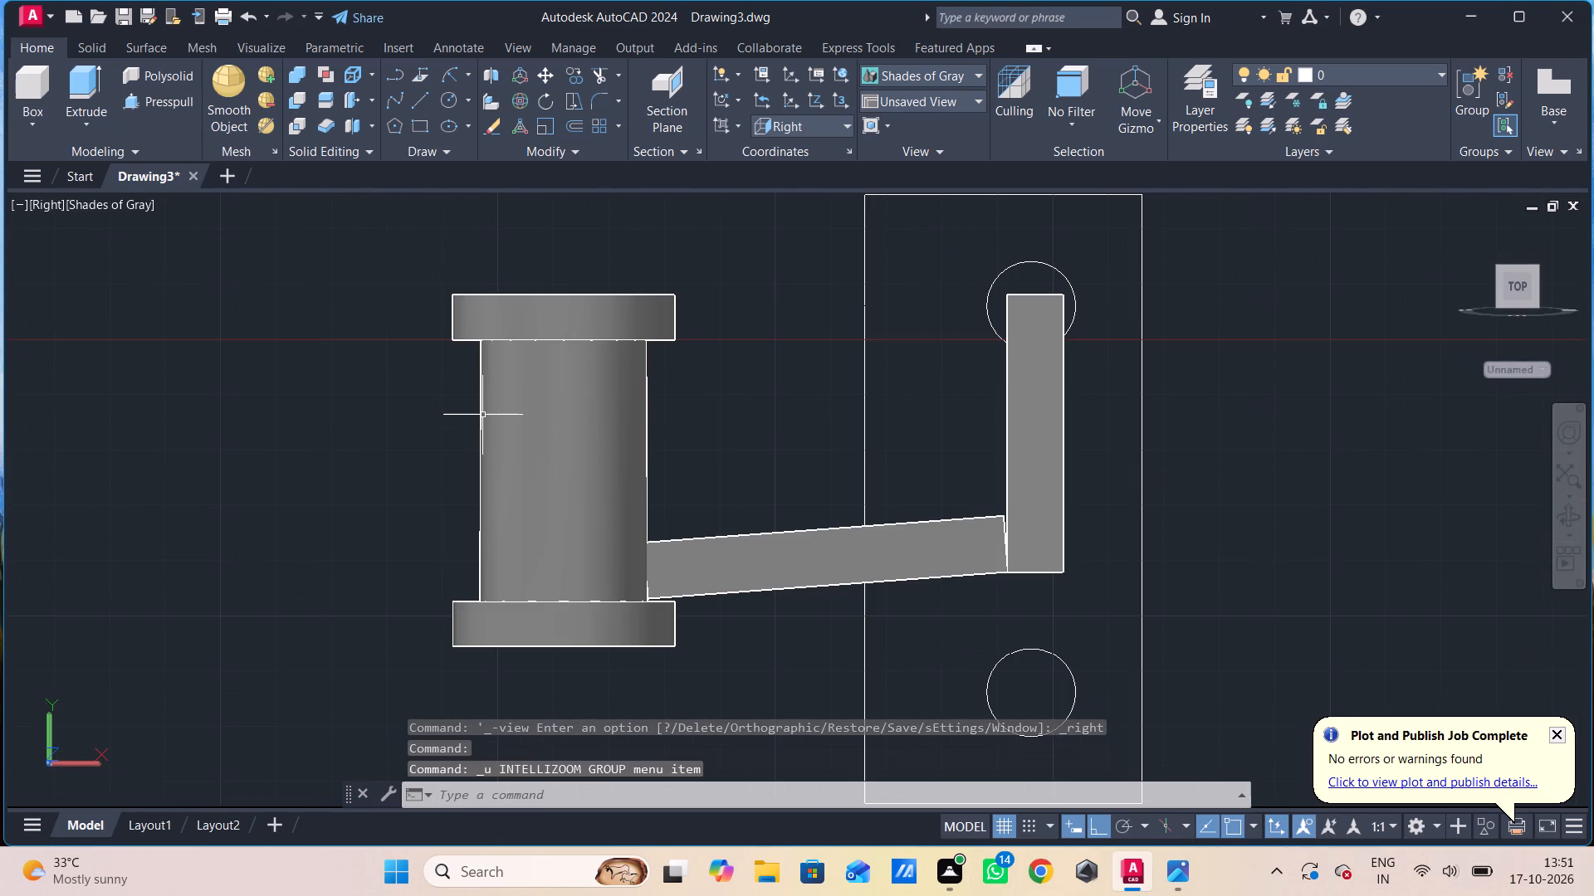
pyautogui.scroll(-1, 693, 450)
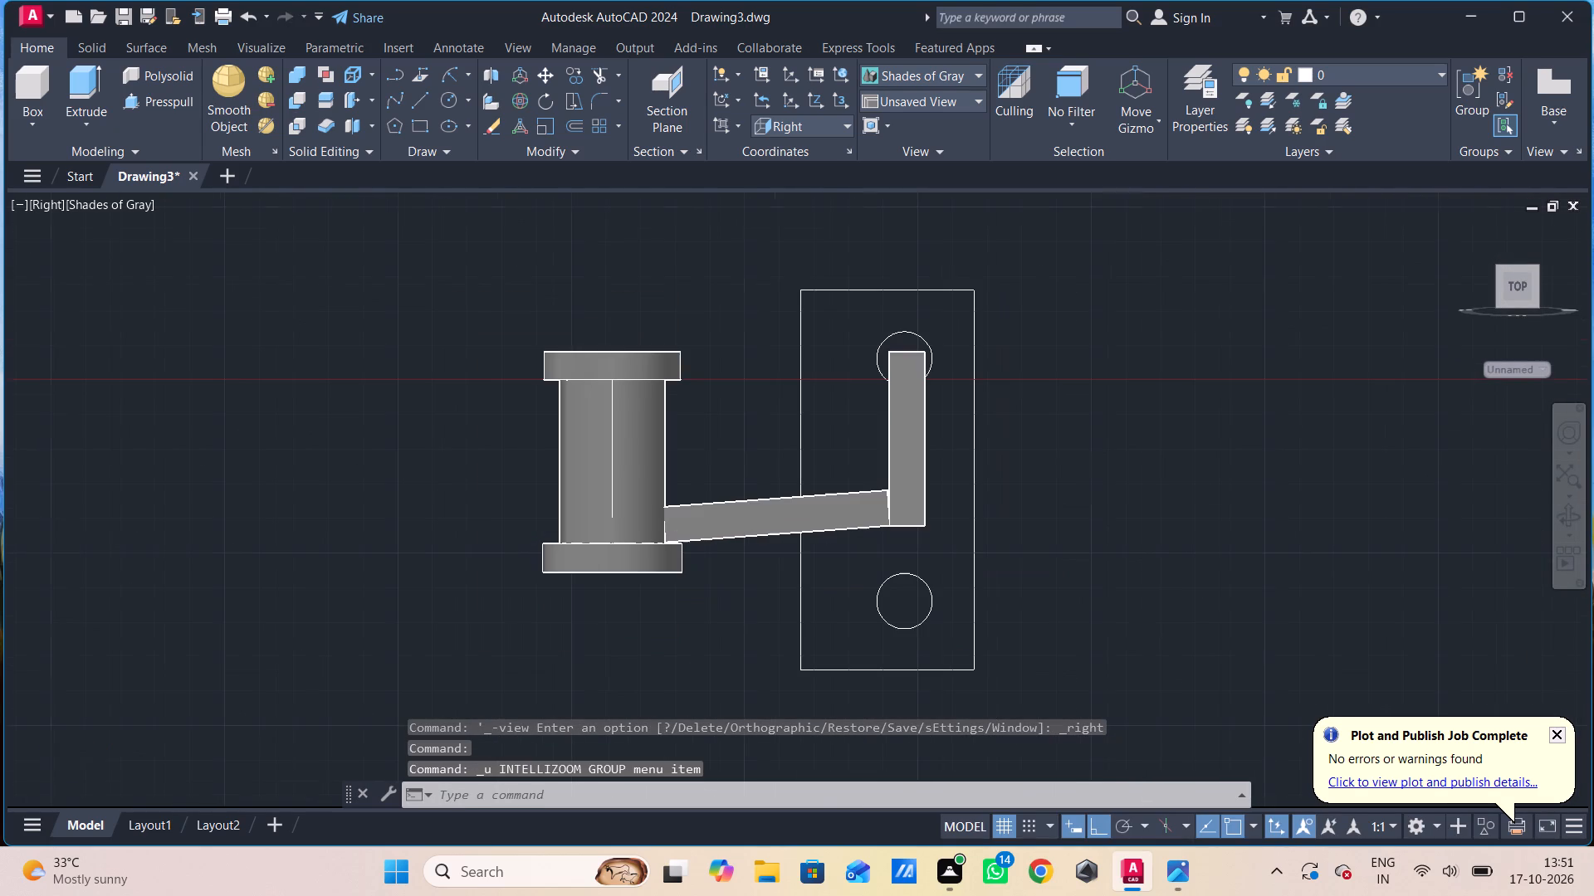
pyautogui.moveTo(693, 450); pyautogui.dragTo(696, 470, button='middle')
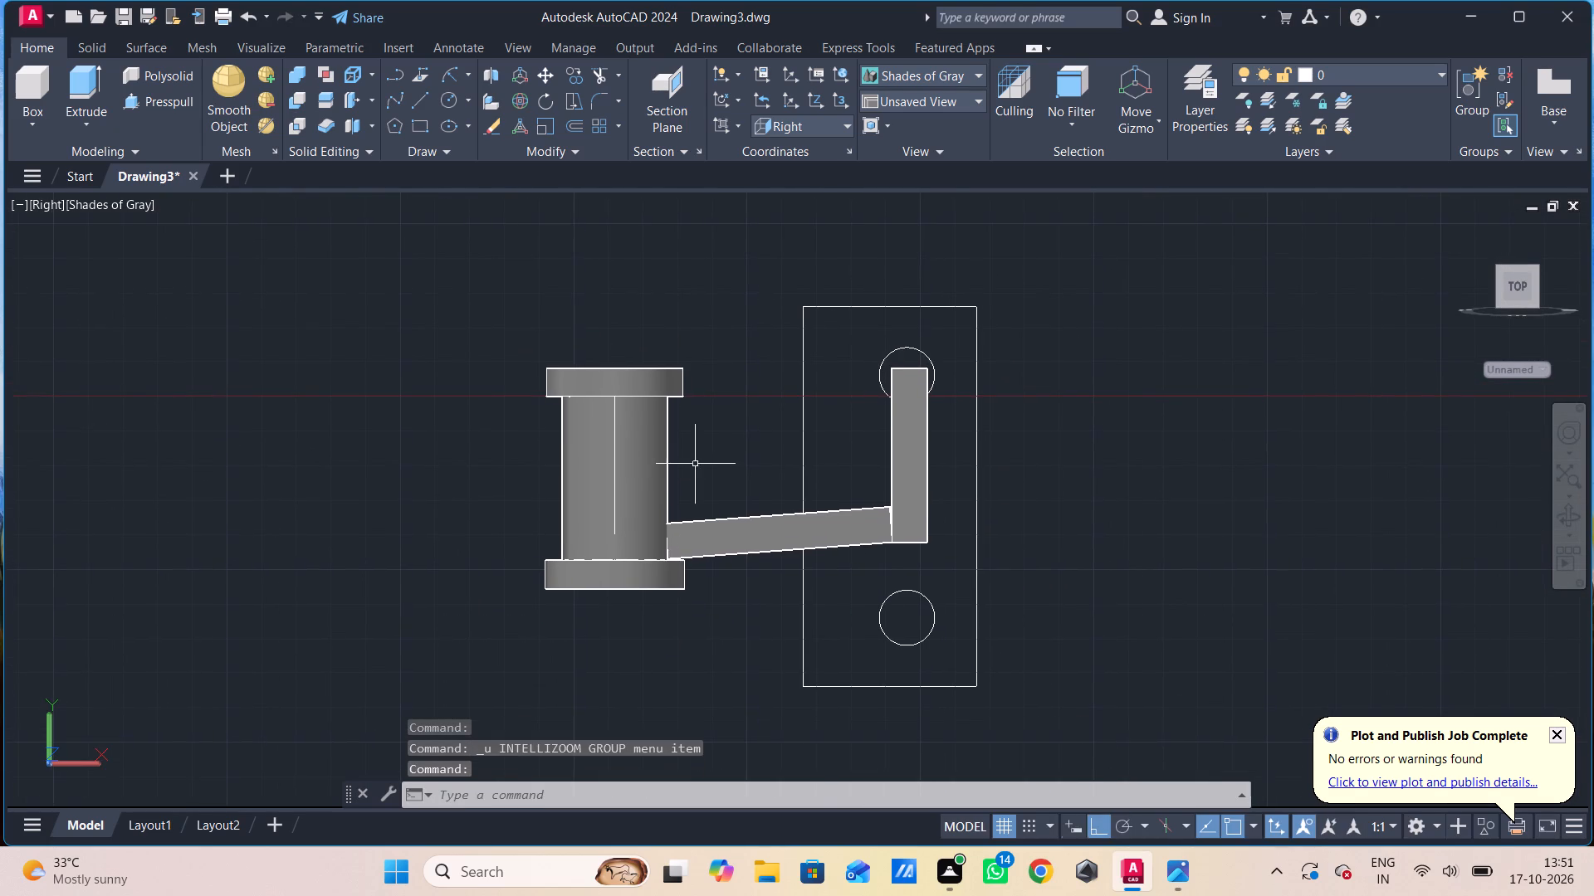
pyautogui.scroll(-2, 696, 461)
pyautogui.keyDown('shift'); pyautogui.middleClick(696, 461); pyautogui.keyUp('shift')
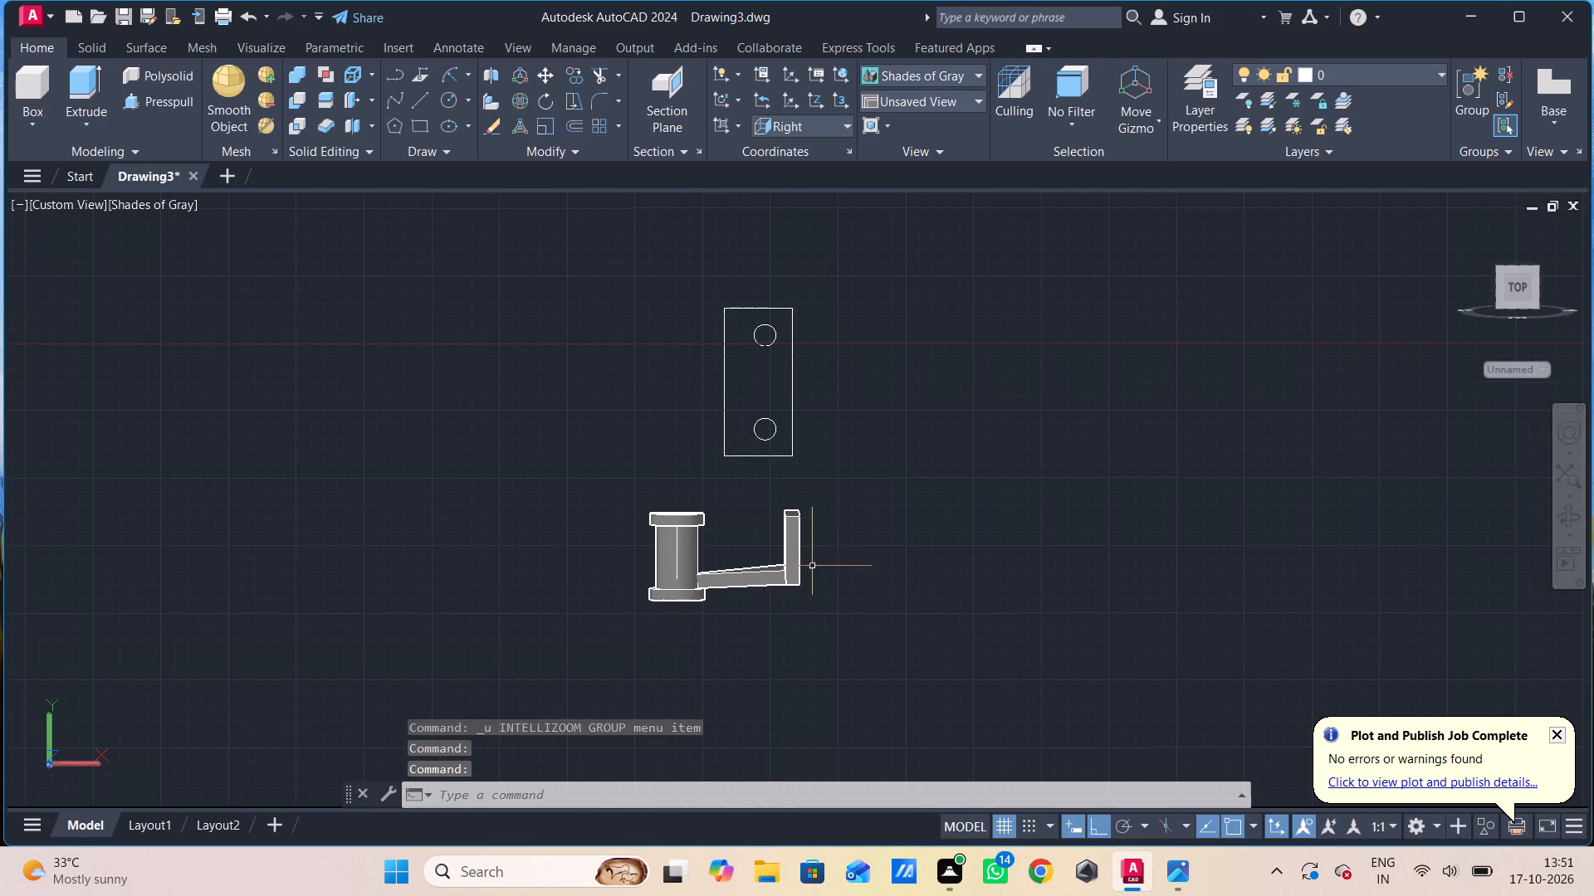
# Draw a vertical line on the plate's bushing-side face from the midpoint of its top edge down to the web's upper edge.
pyautogui.scroll(4, 847, 611)
pyautogui.keyDown('shift'); pyautogui.moveTo(832, 630); pyautogui.dragTo(832, 631, button='middle'); pyautogui.keyUp('shift')
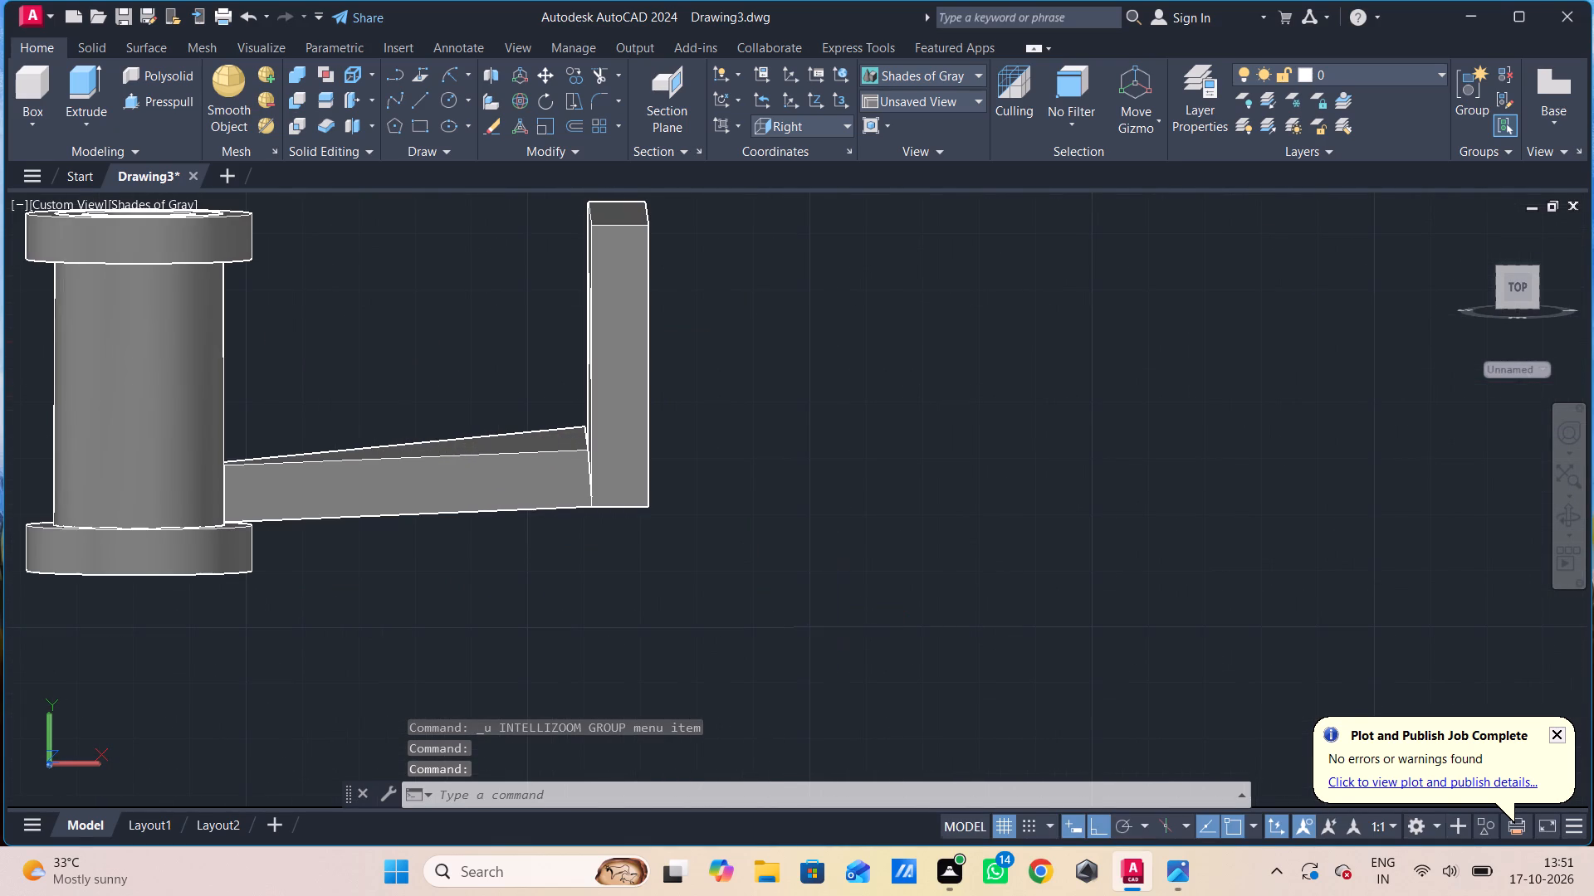
pyautogui.keyDown('shift'); pyautogui.moveTo(832, 631); pyautogui.dragTo(862, 633, button='middle'); pyautogui.keyUp('shift')
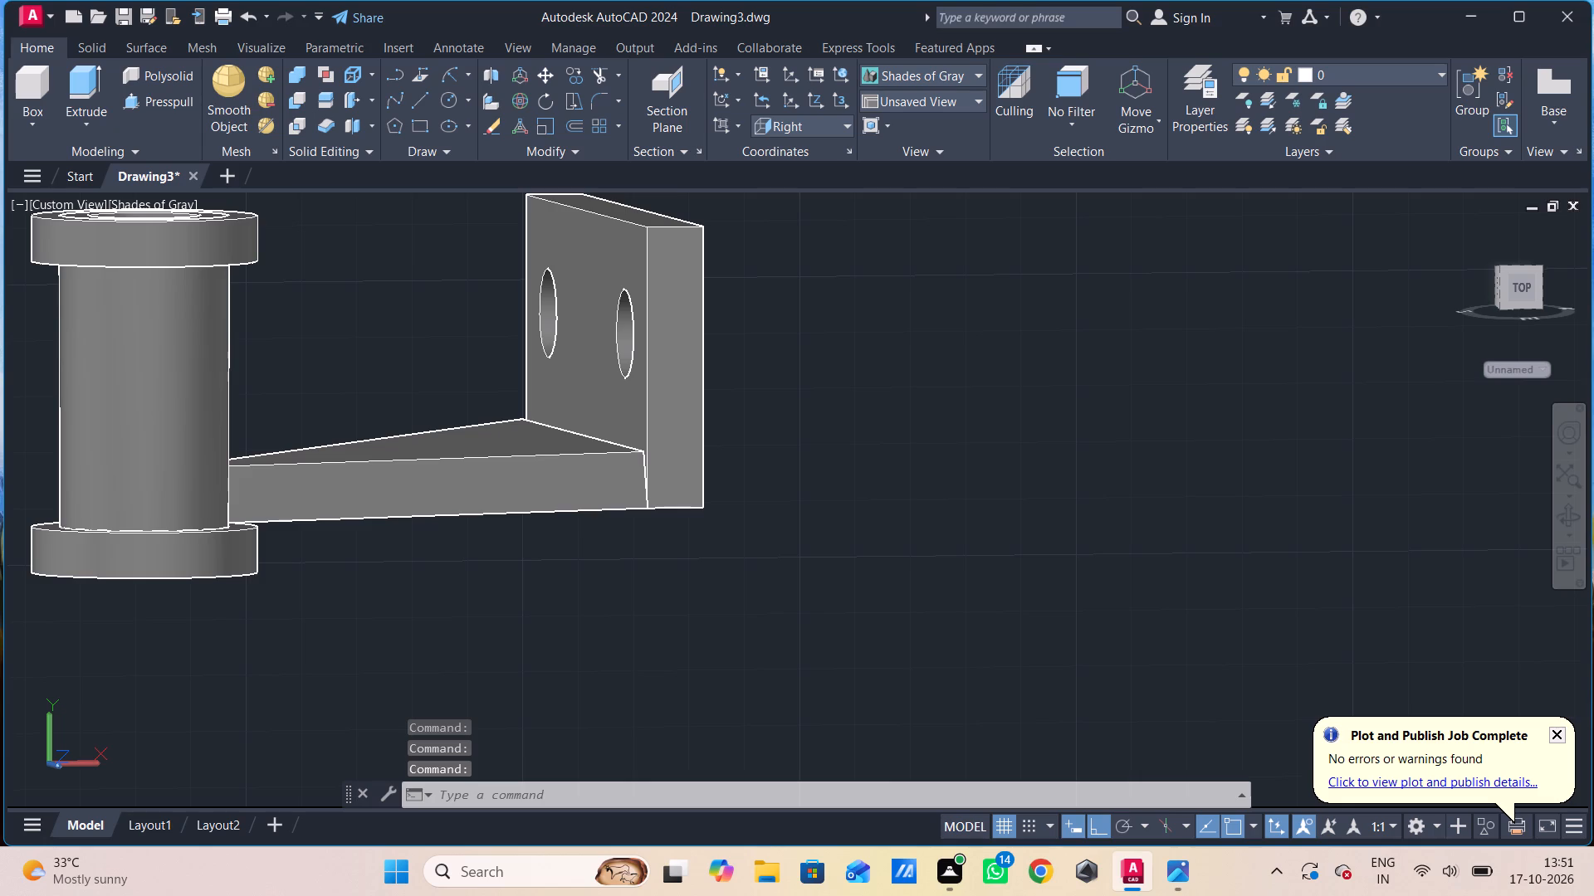
pyautogui.press('l')
pyautogui.press('Return')
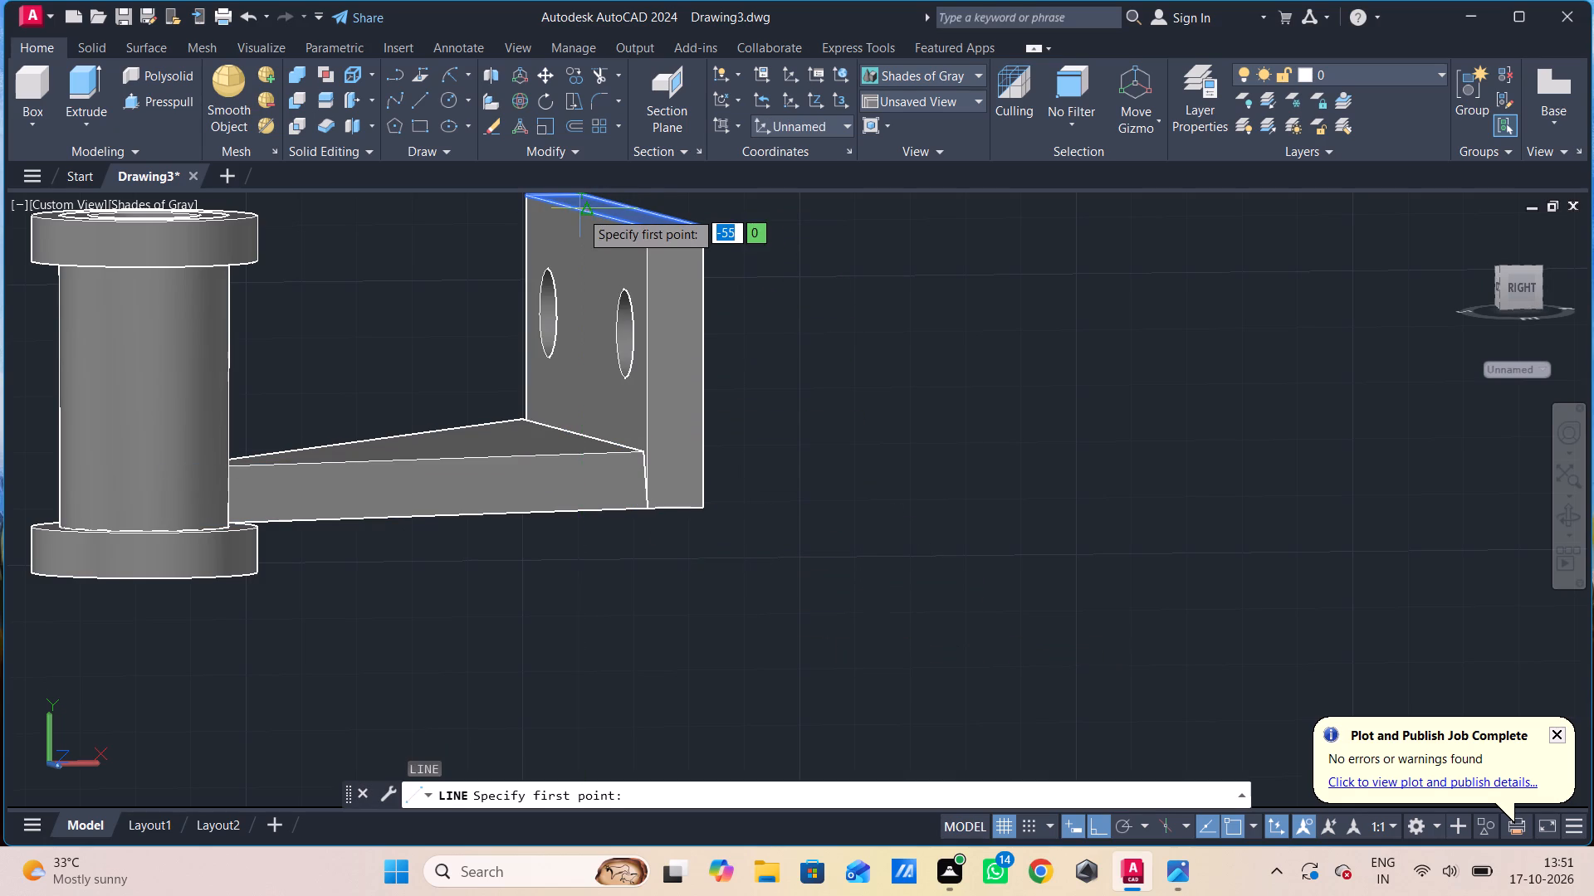
pyautogui.moveTo(584, 212); pyautogui.dragTo(587, 229)
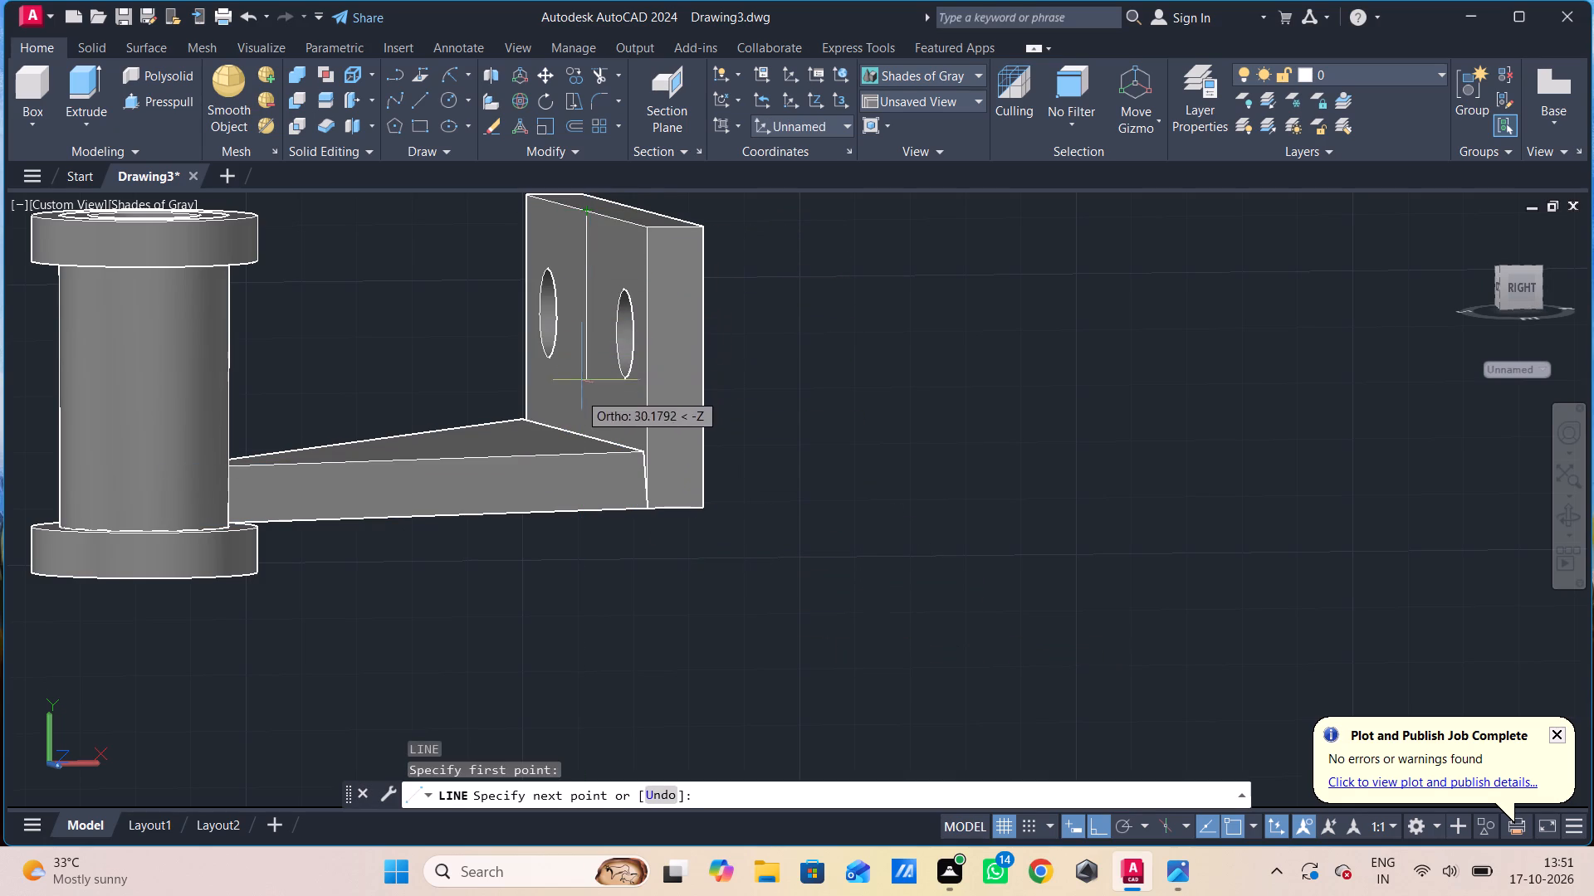
pyautogui.scroll(1, 582, 431)
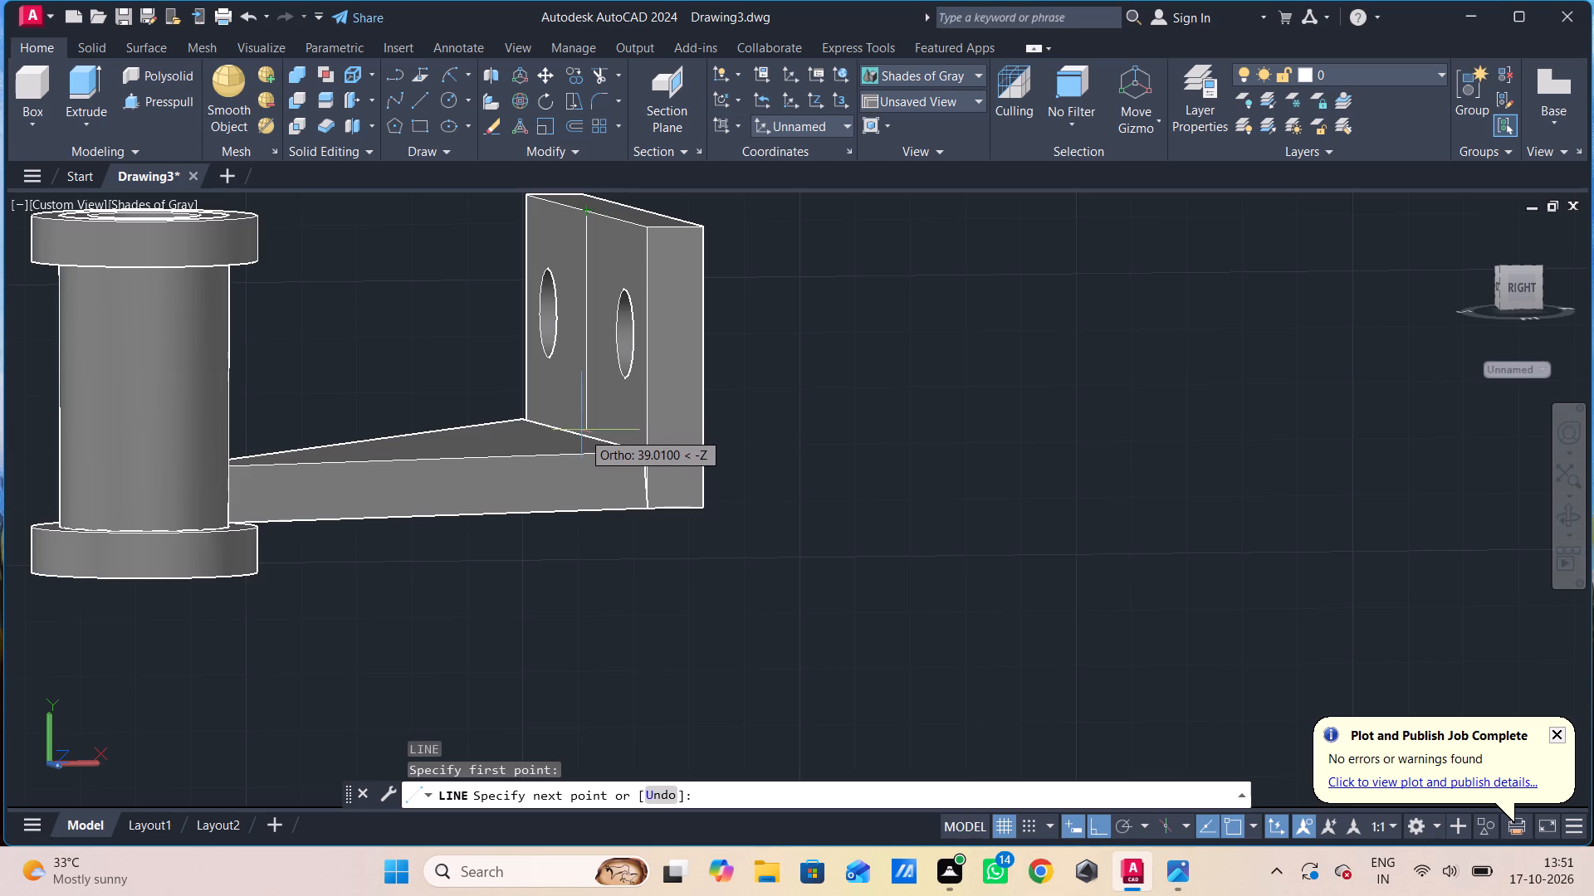
pyautogui.scroll(4, 582, 431)
pyautogui.keyDown('shift'); pyautogui.moveTo(589, 433); pyautogui.dragTo(592, 445, button='middle'); pyautogui.keyUp('shift')
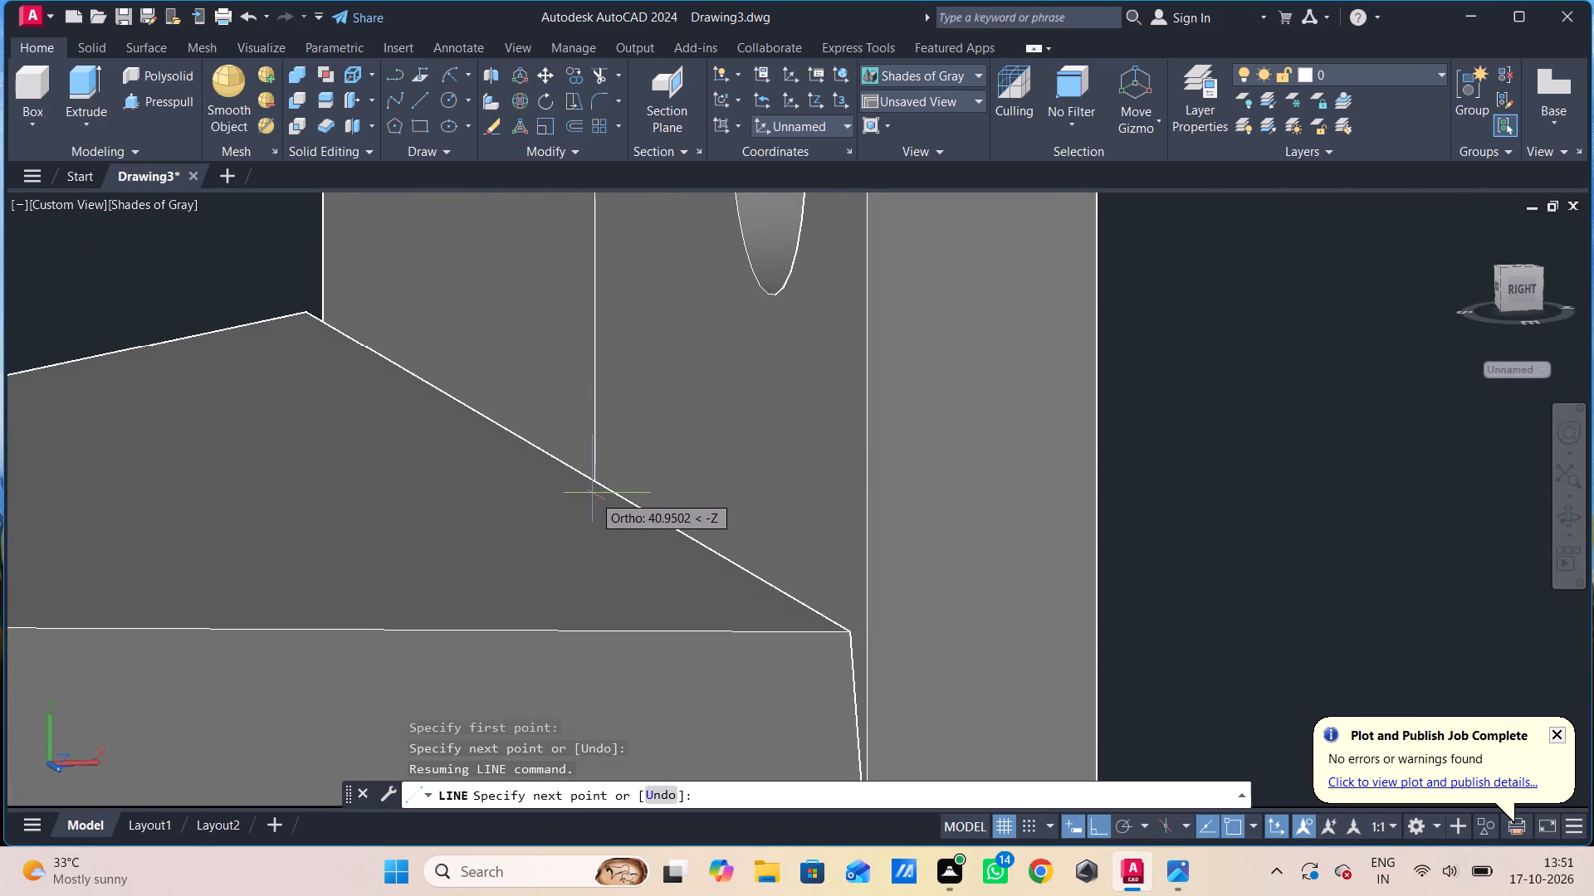
pyautogui.click(593, 484)
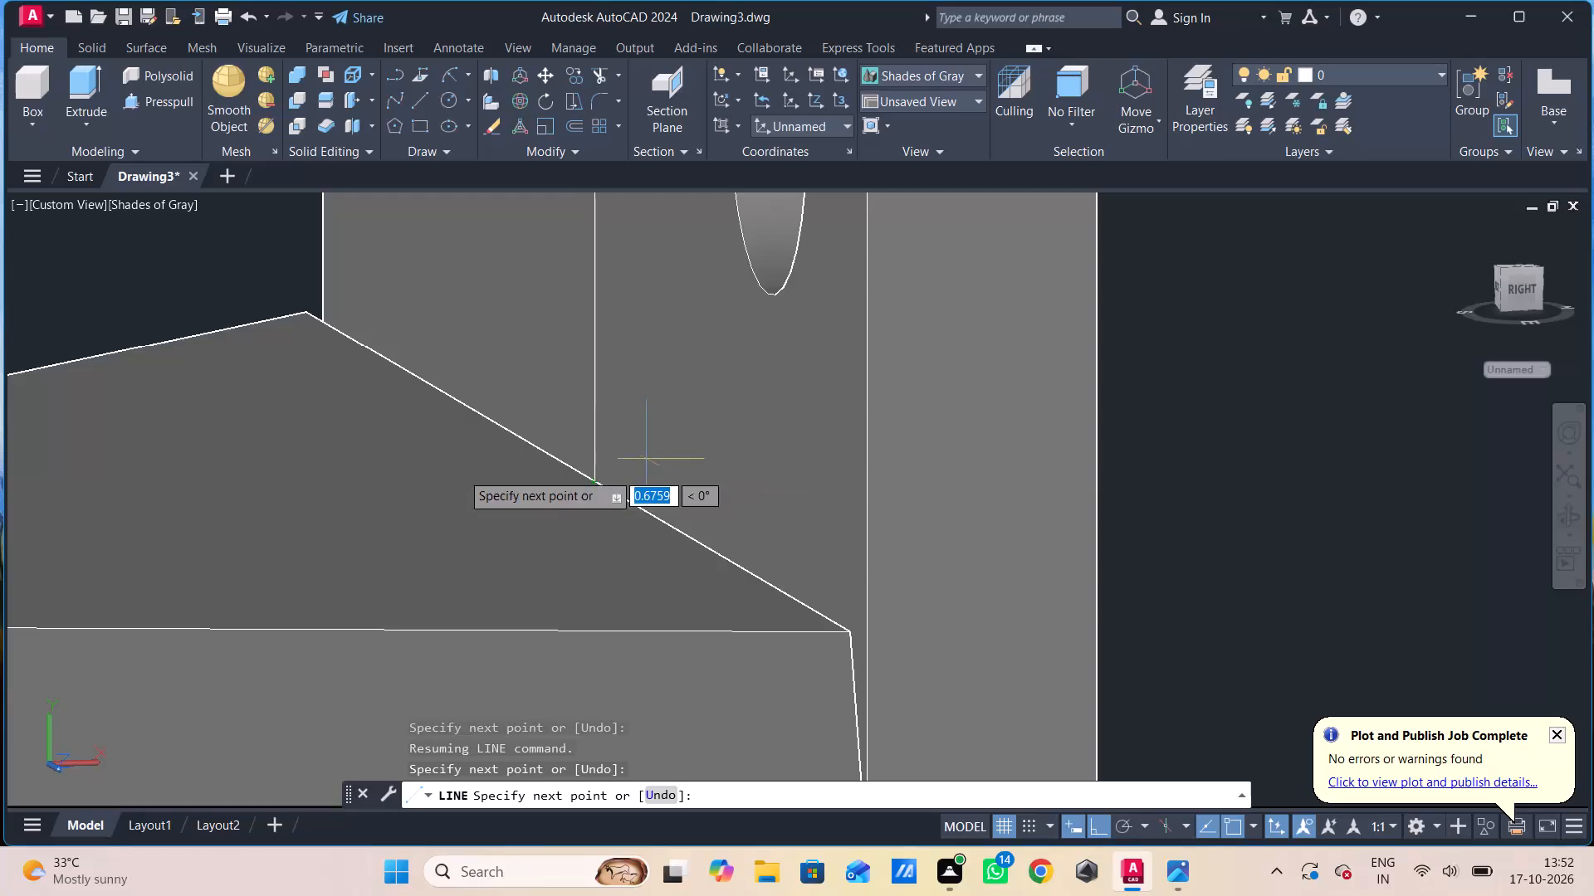
pyautogui.scroll(-3, 158, 528)
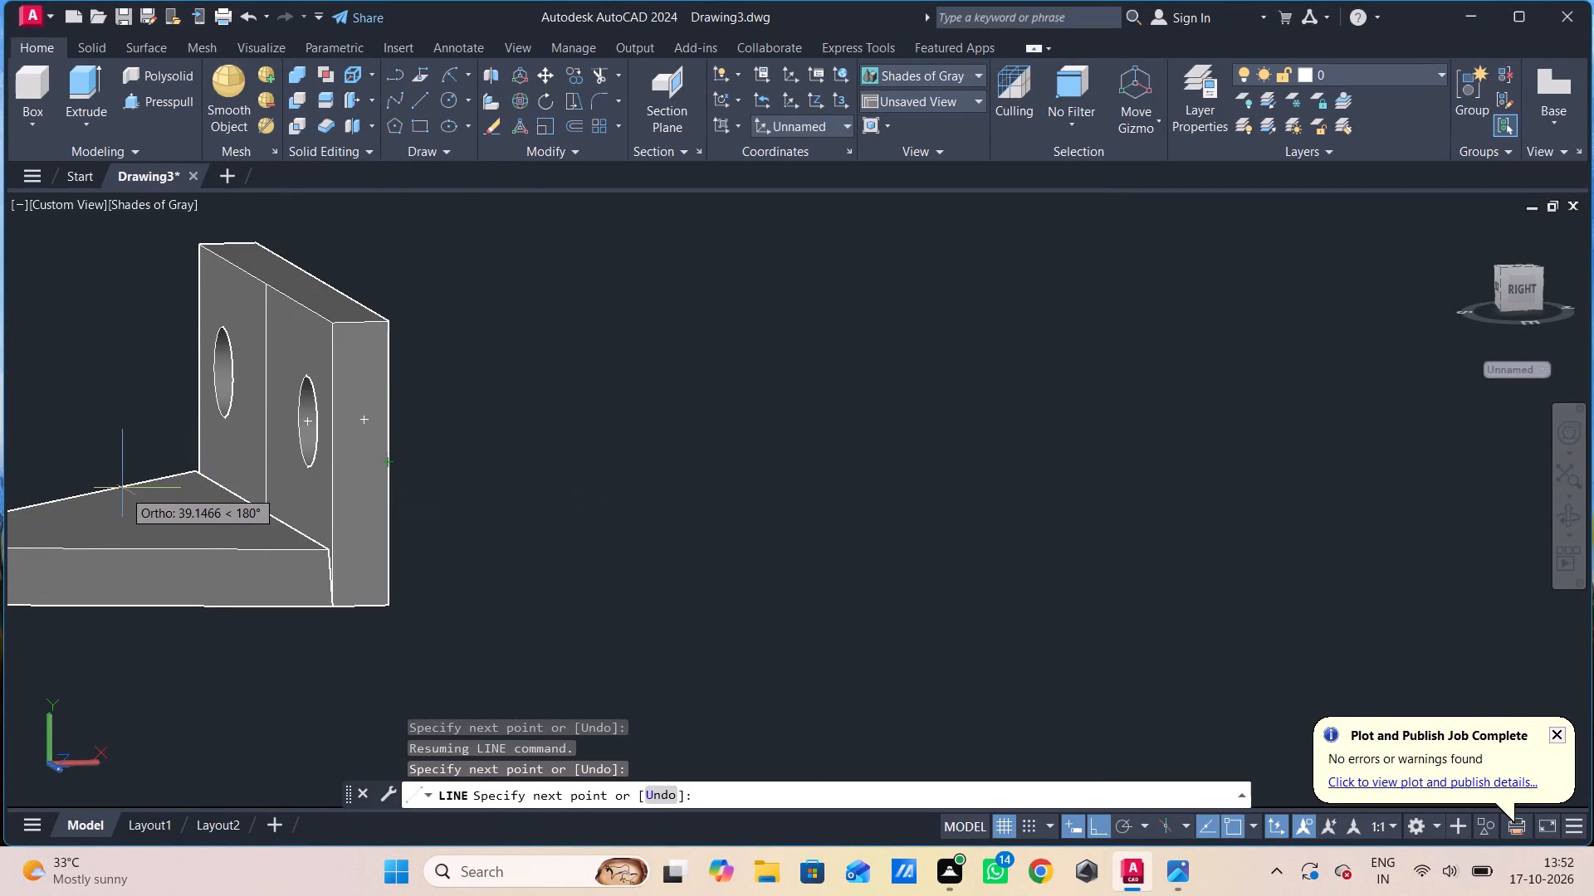
pyautogui.scroll(-1, 123, 489)
pyautogui.moveTo(123, 491); pyautogui.dragTo(330, 489, button='middle')
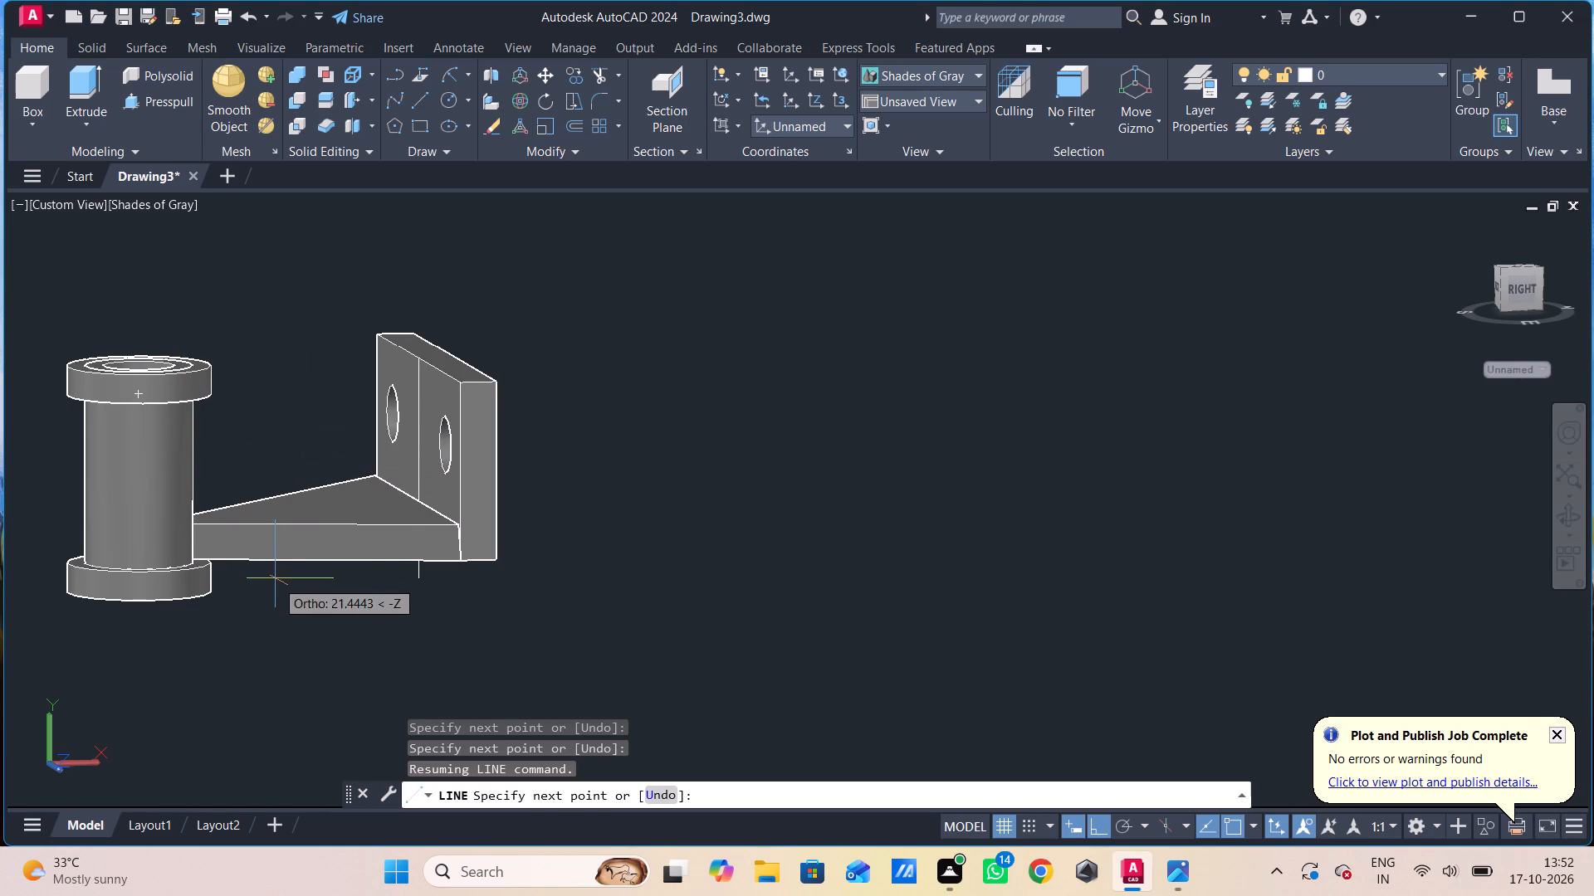
pyautogui.press('Escape')
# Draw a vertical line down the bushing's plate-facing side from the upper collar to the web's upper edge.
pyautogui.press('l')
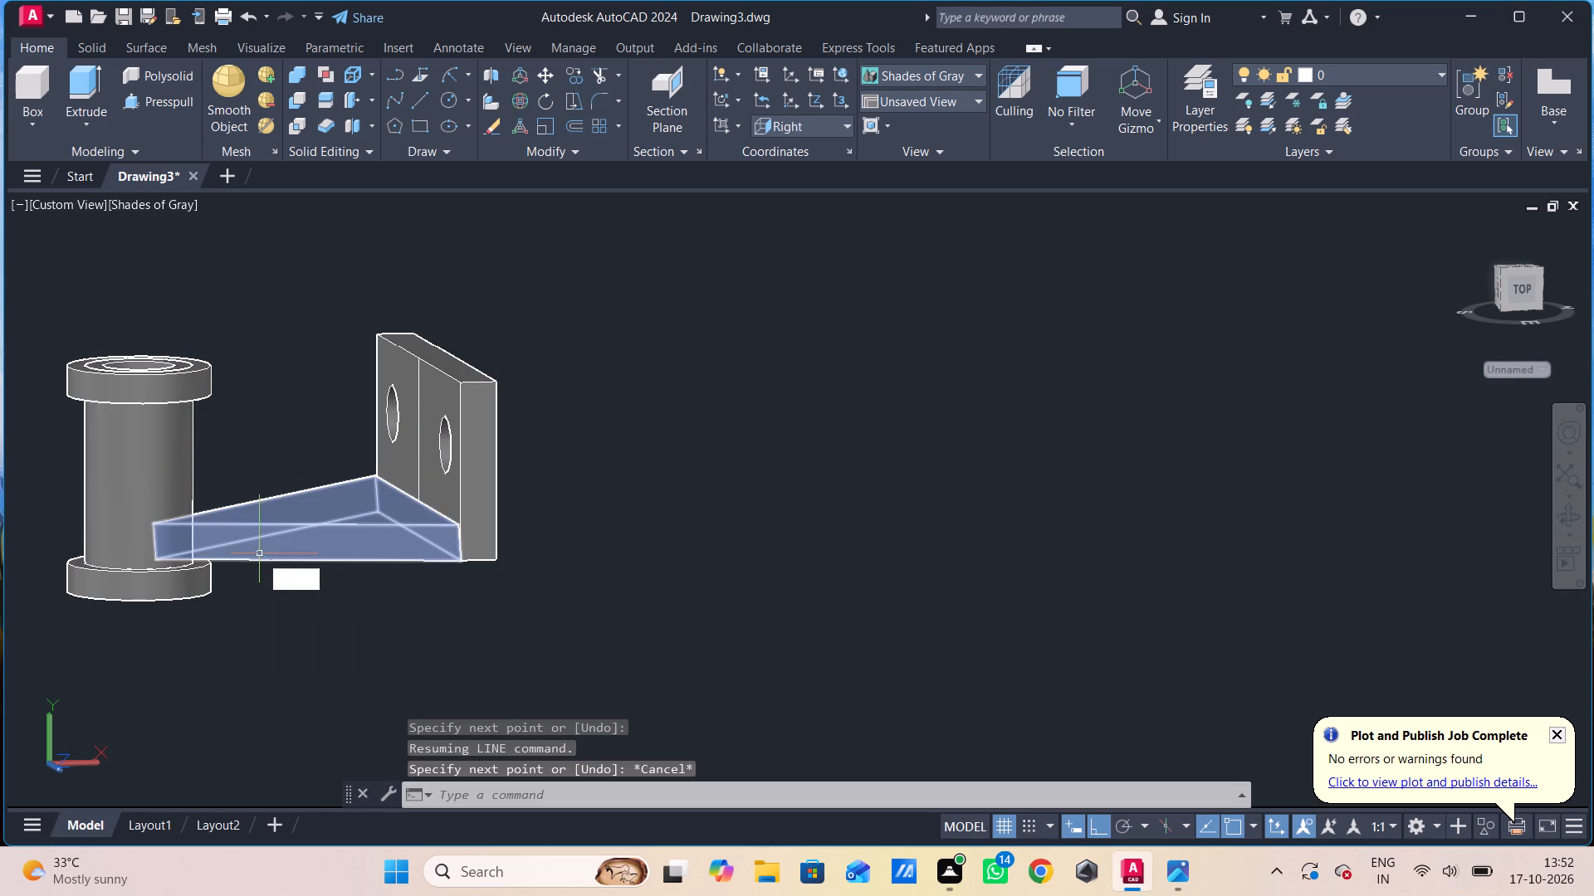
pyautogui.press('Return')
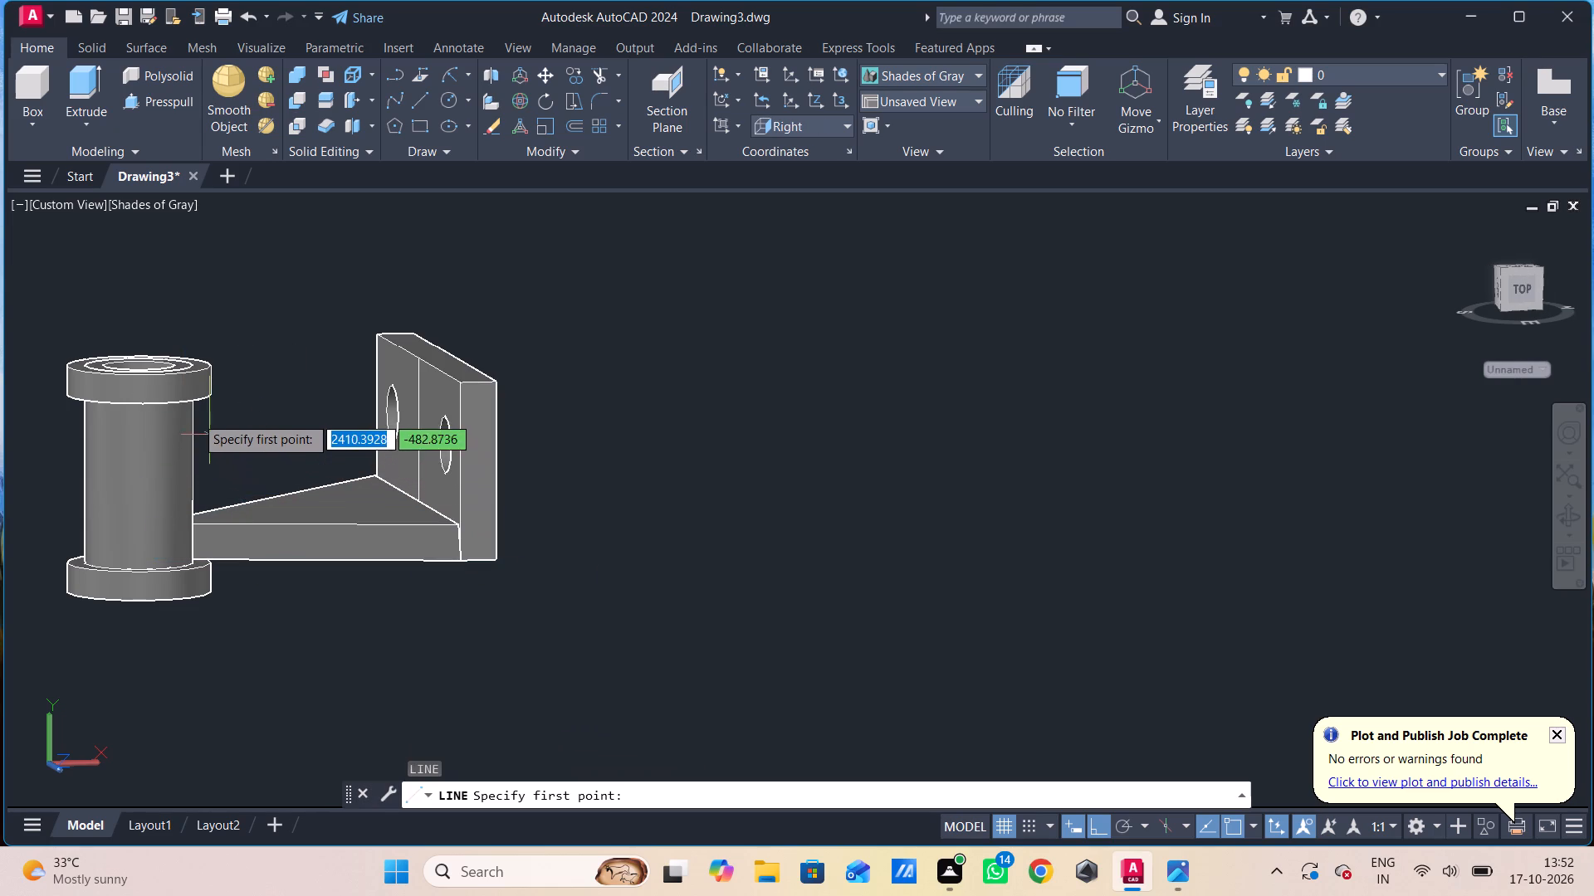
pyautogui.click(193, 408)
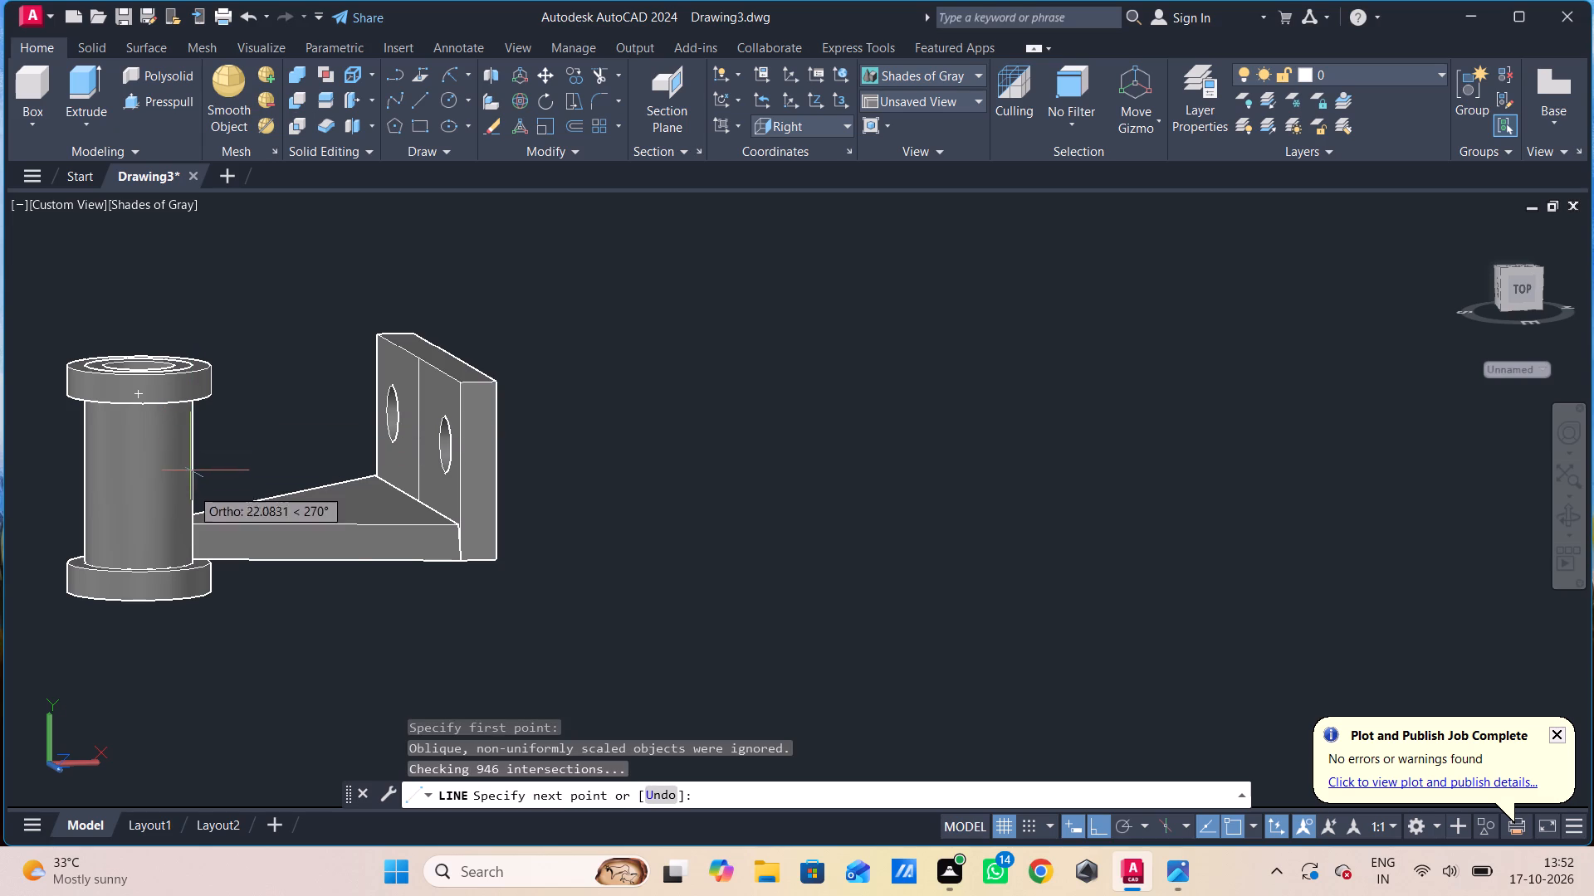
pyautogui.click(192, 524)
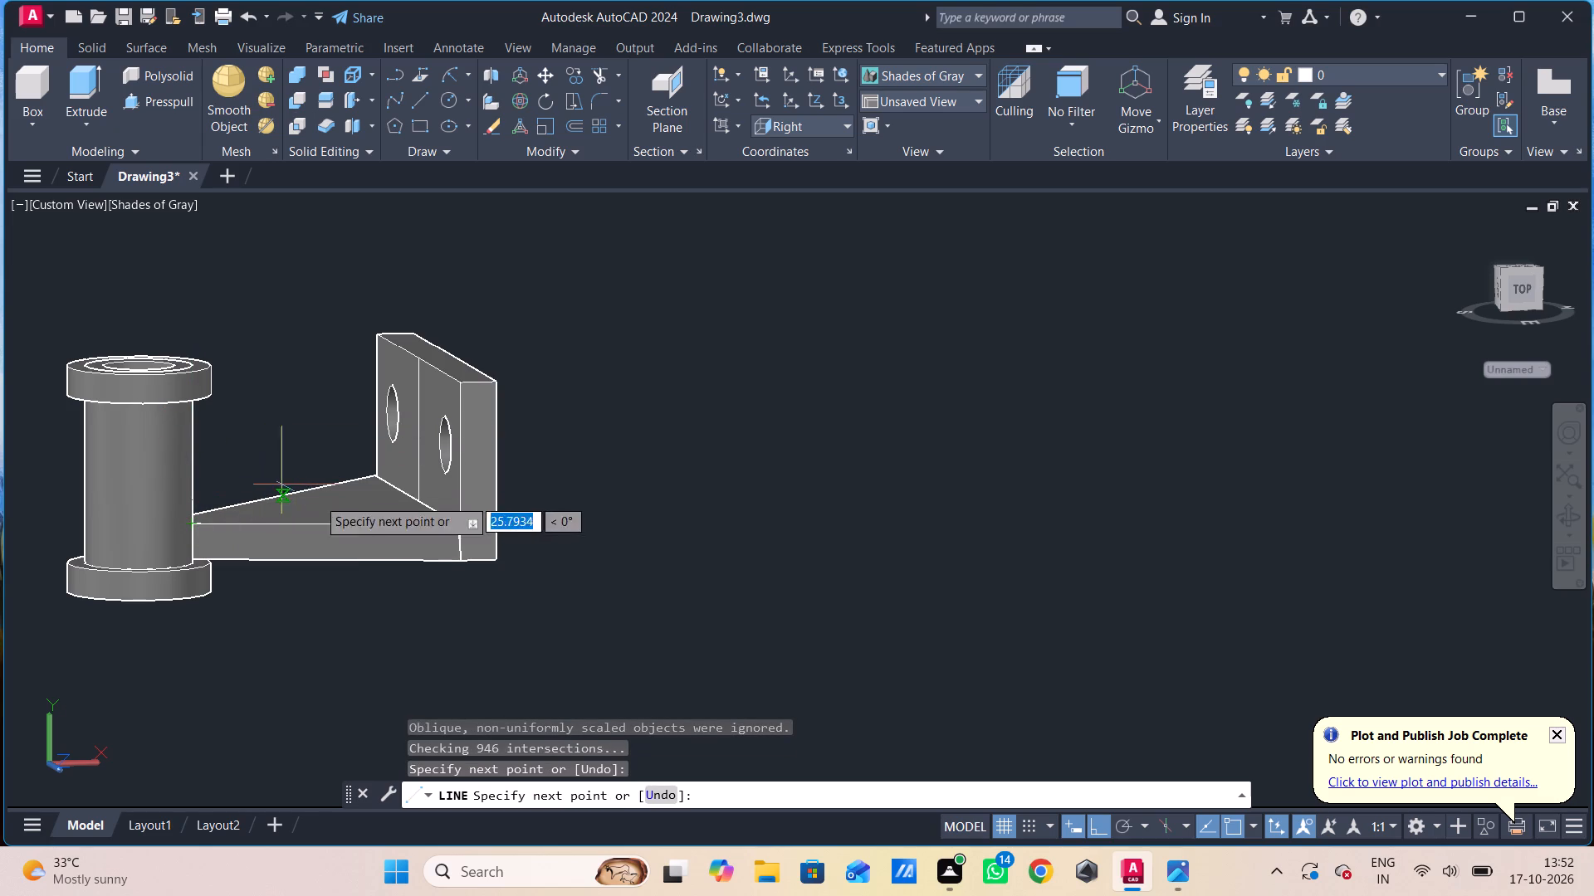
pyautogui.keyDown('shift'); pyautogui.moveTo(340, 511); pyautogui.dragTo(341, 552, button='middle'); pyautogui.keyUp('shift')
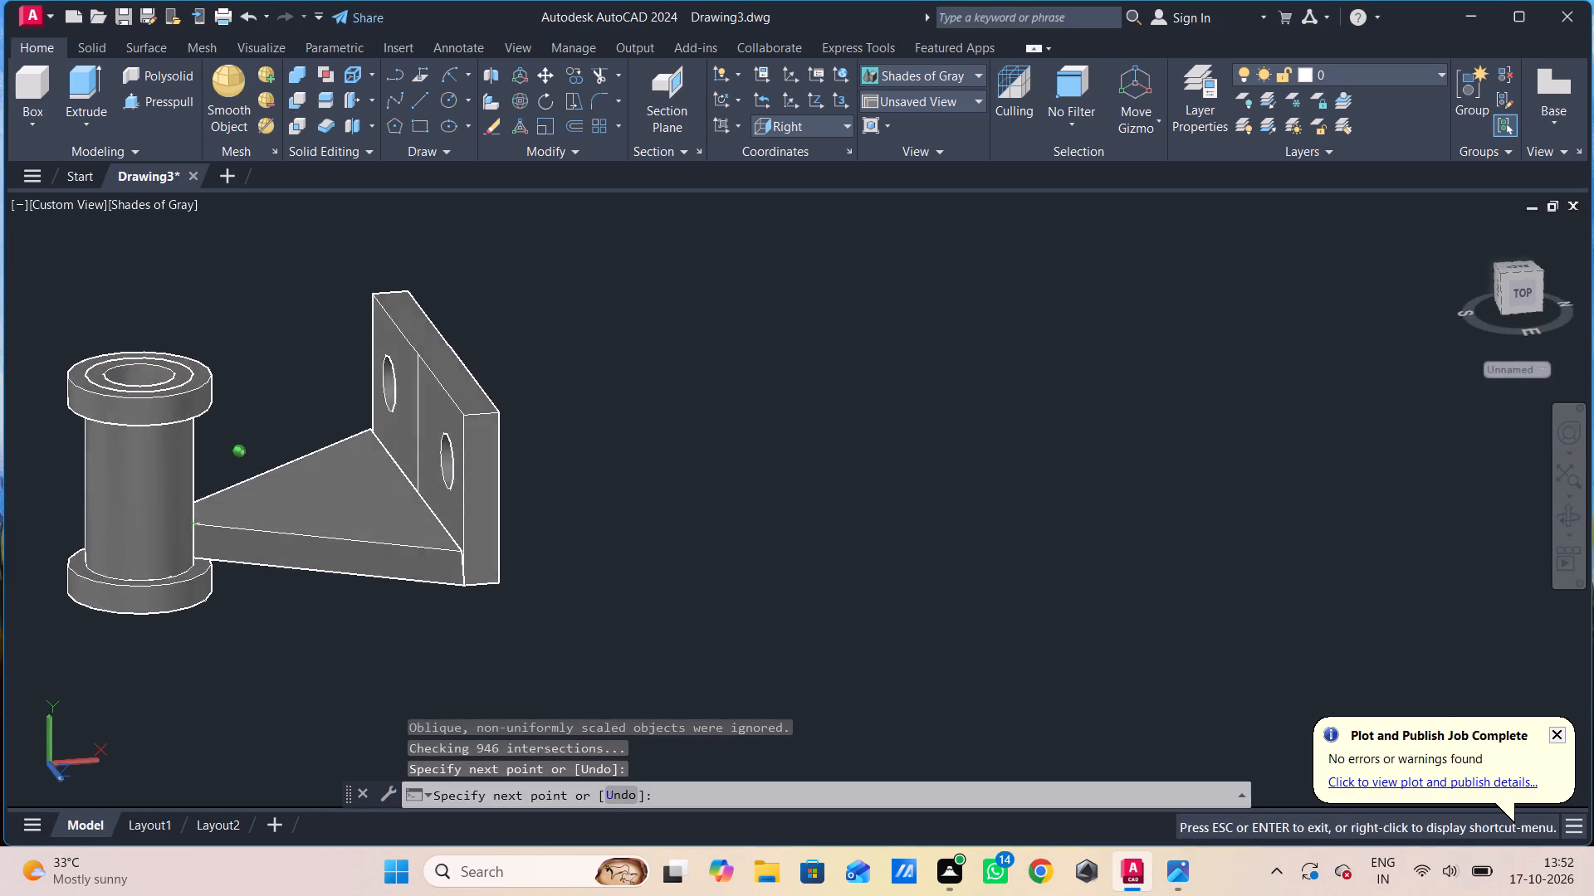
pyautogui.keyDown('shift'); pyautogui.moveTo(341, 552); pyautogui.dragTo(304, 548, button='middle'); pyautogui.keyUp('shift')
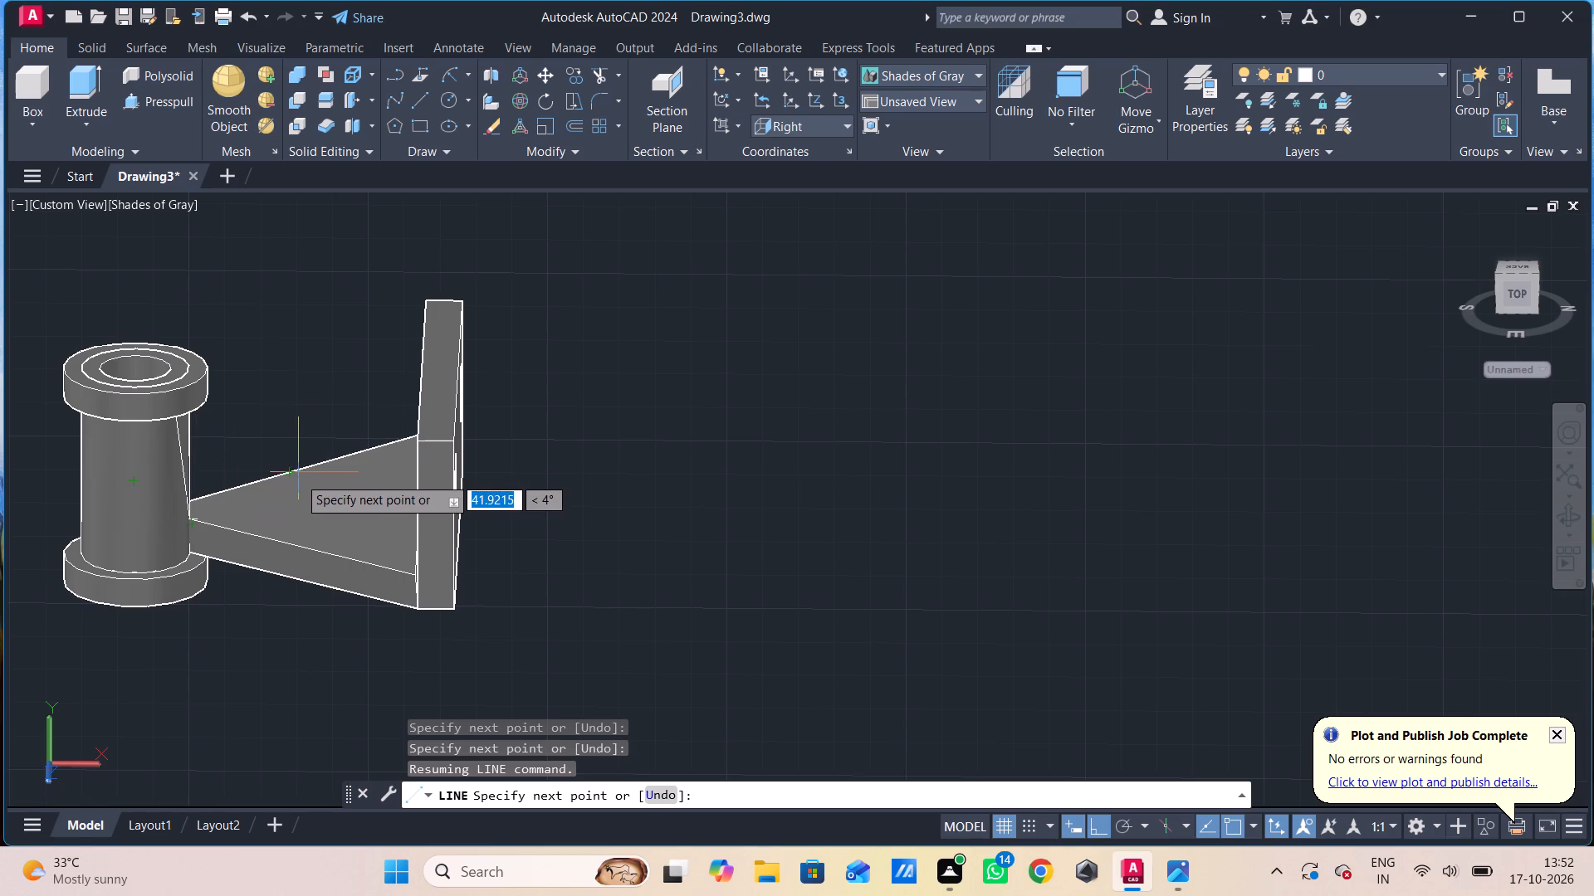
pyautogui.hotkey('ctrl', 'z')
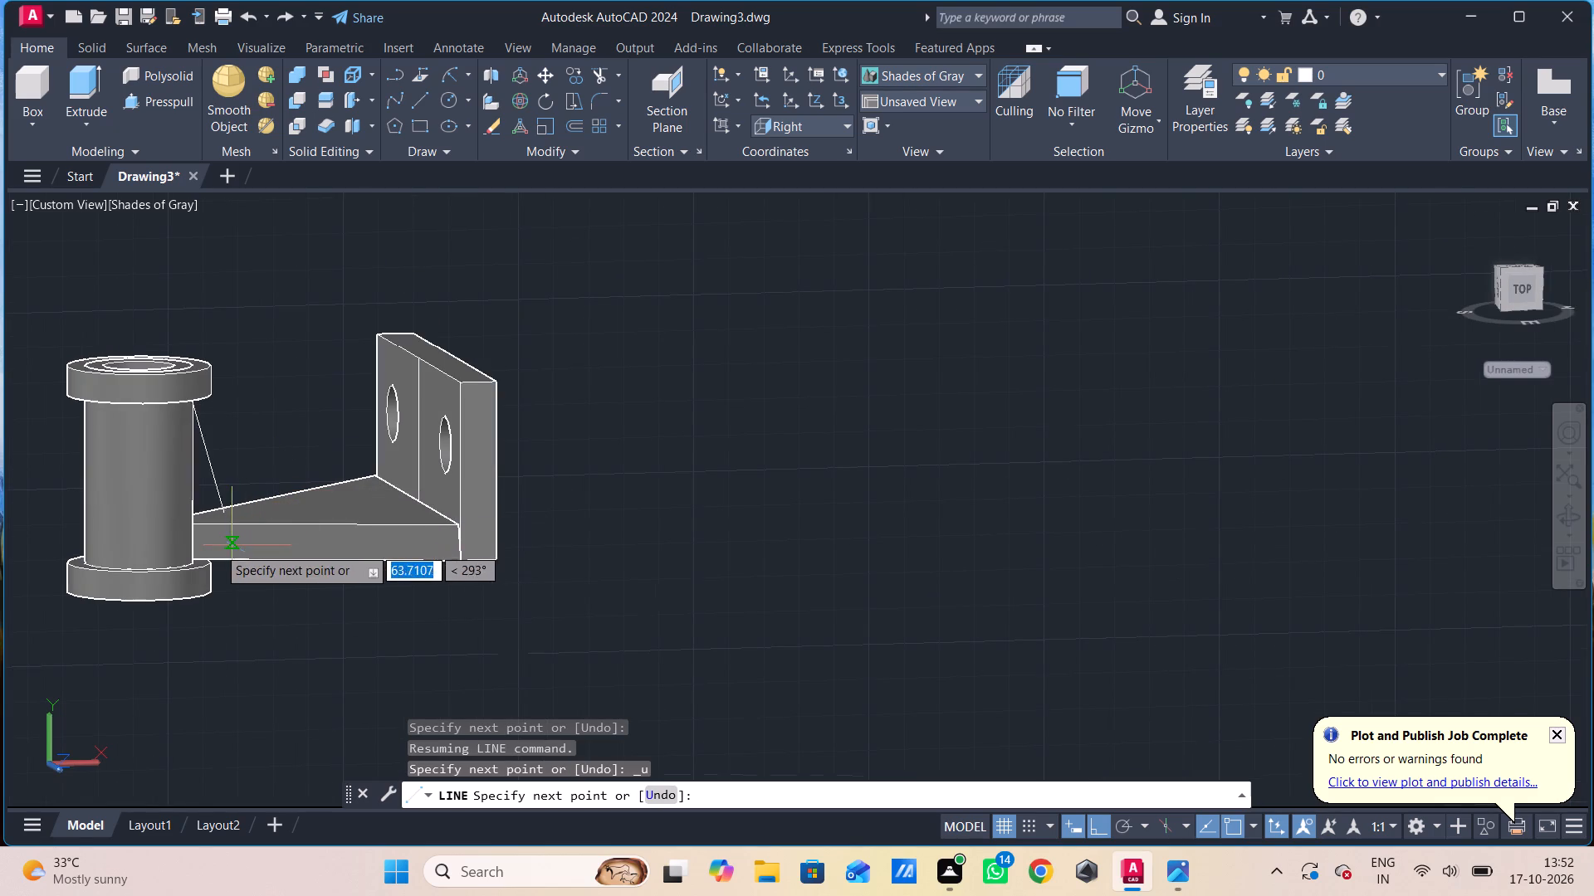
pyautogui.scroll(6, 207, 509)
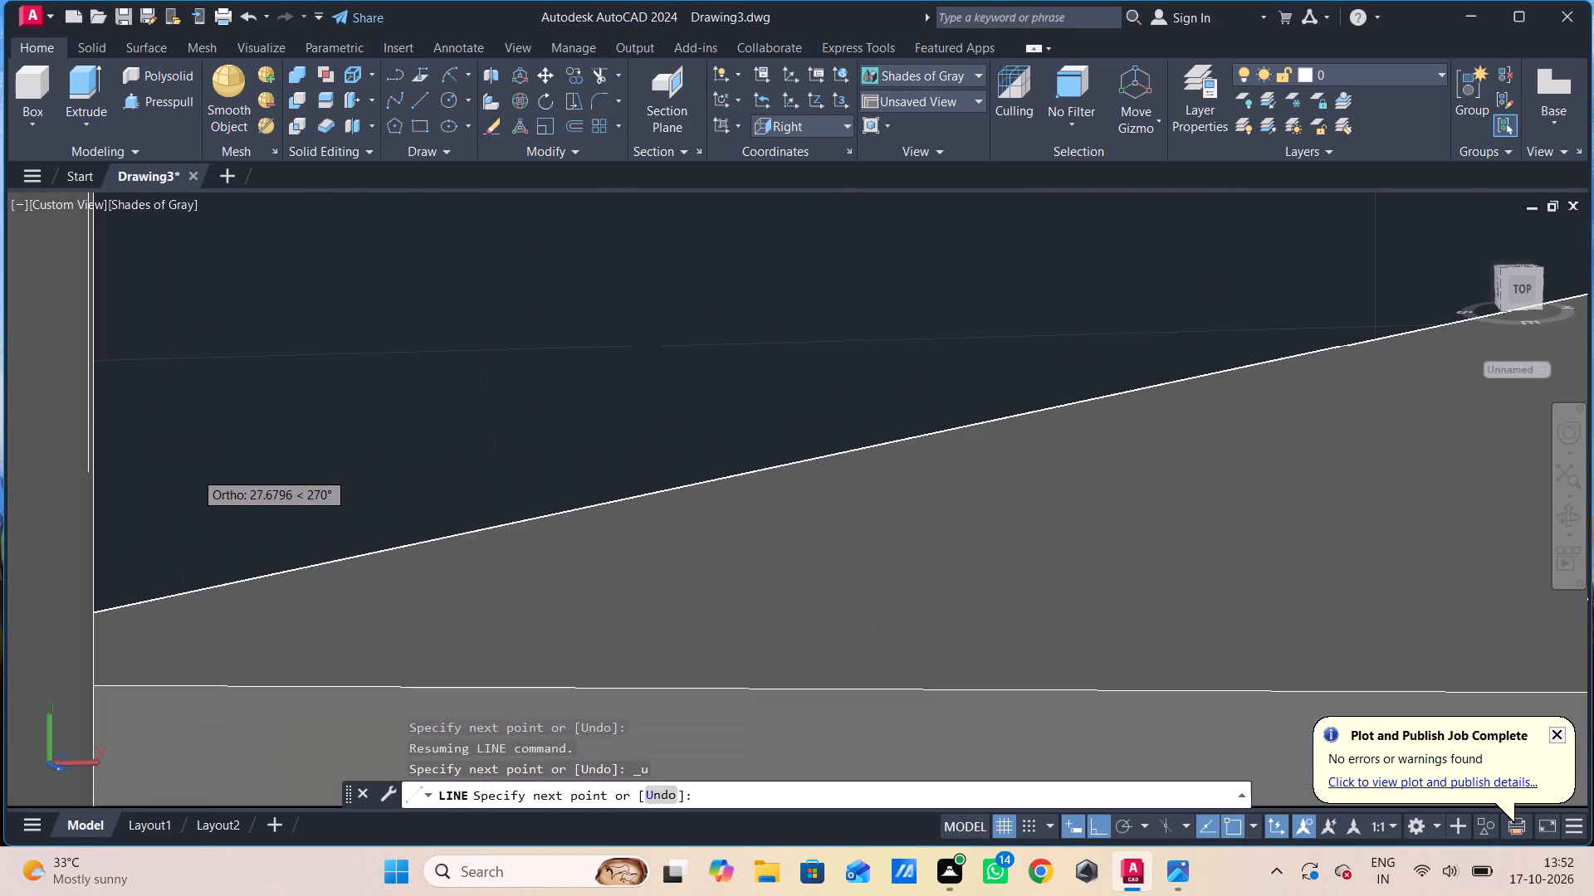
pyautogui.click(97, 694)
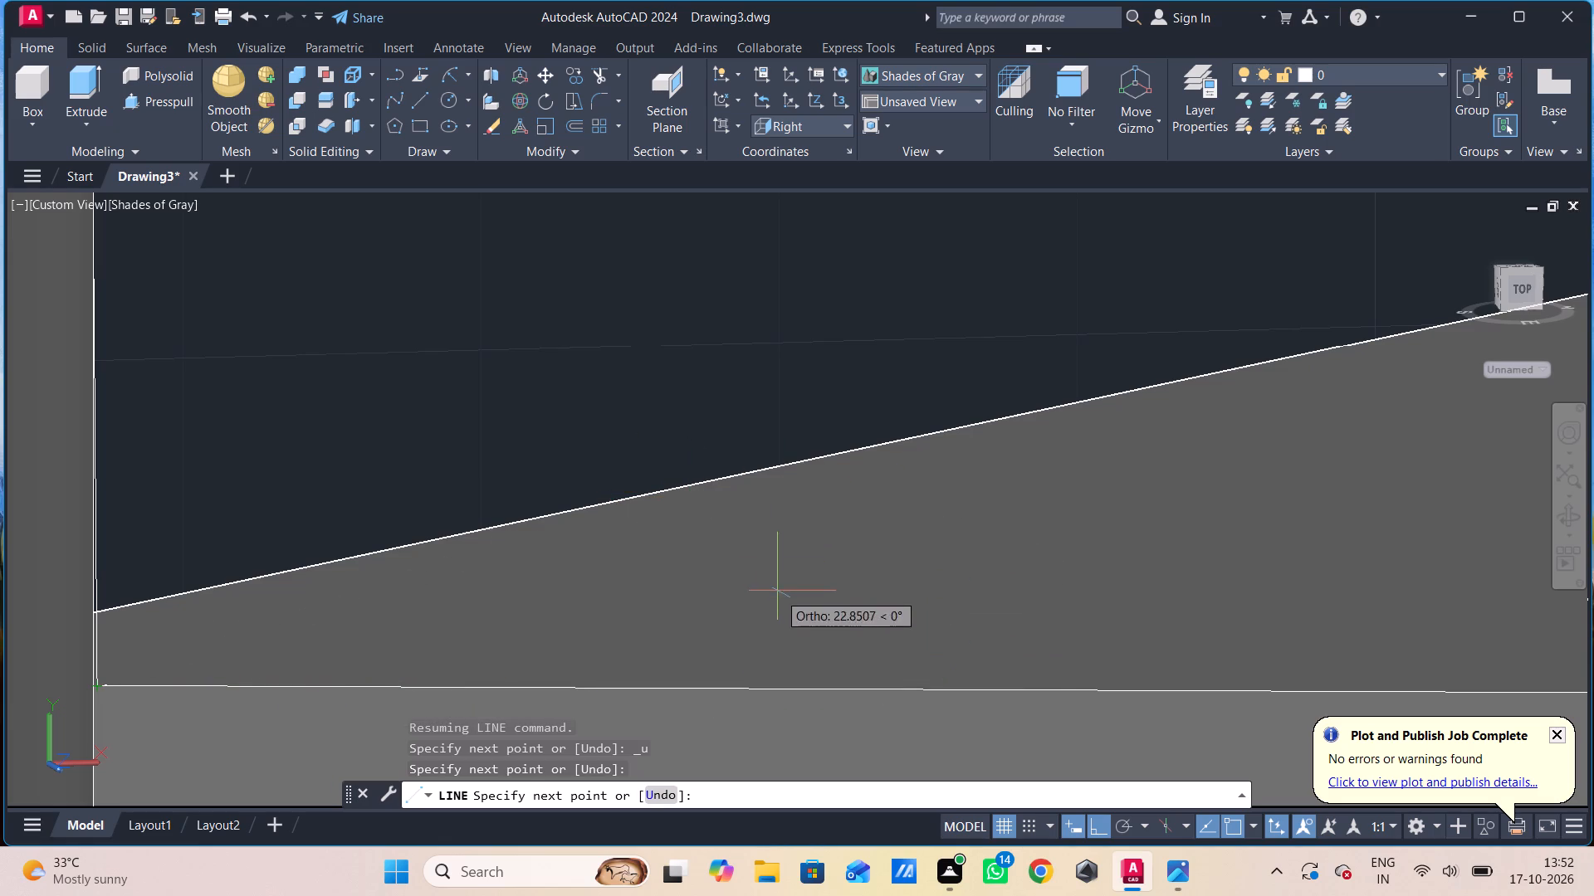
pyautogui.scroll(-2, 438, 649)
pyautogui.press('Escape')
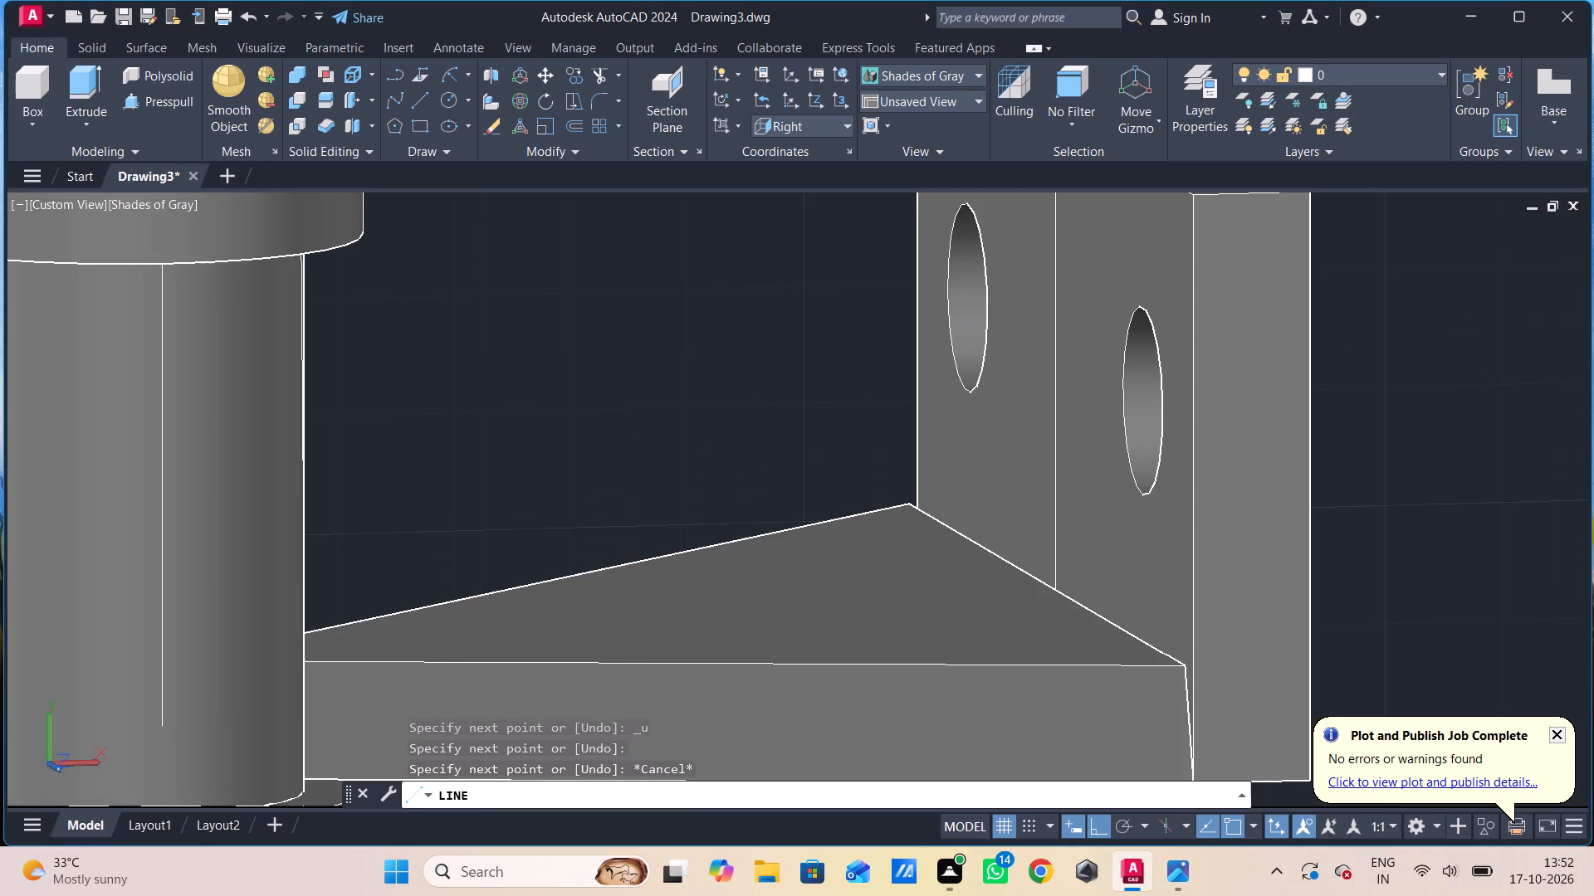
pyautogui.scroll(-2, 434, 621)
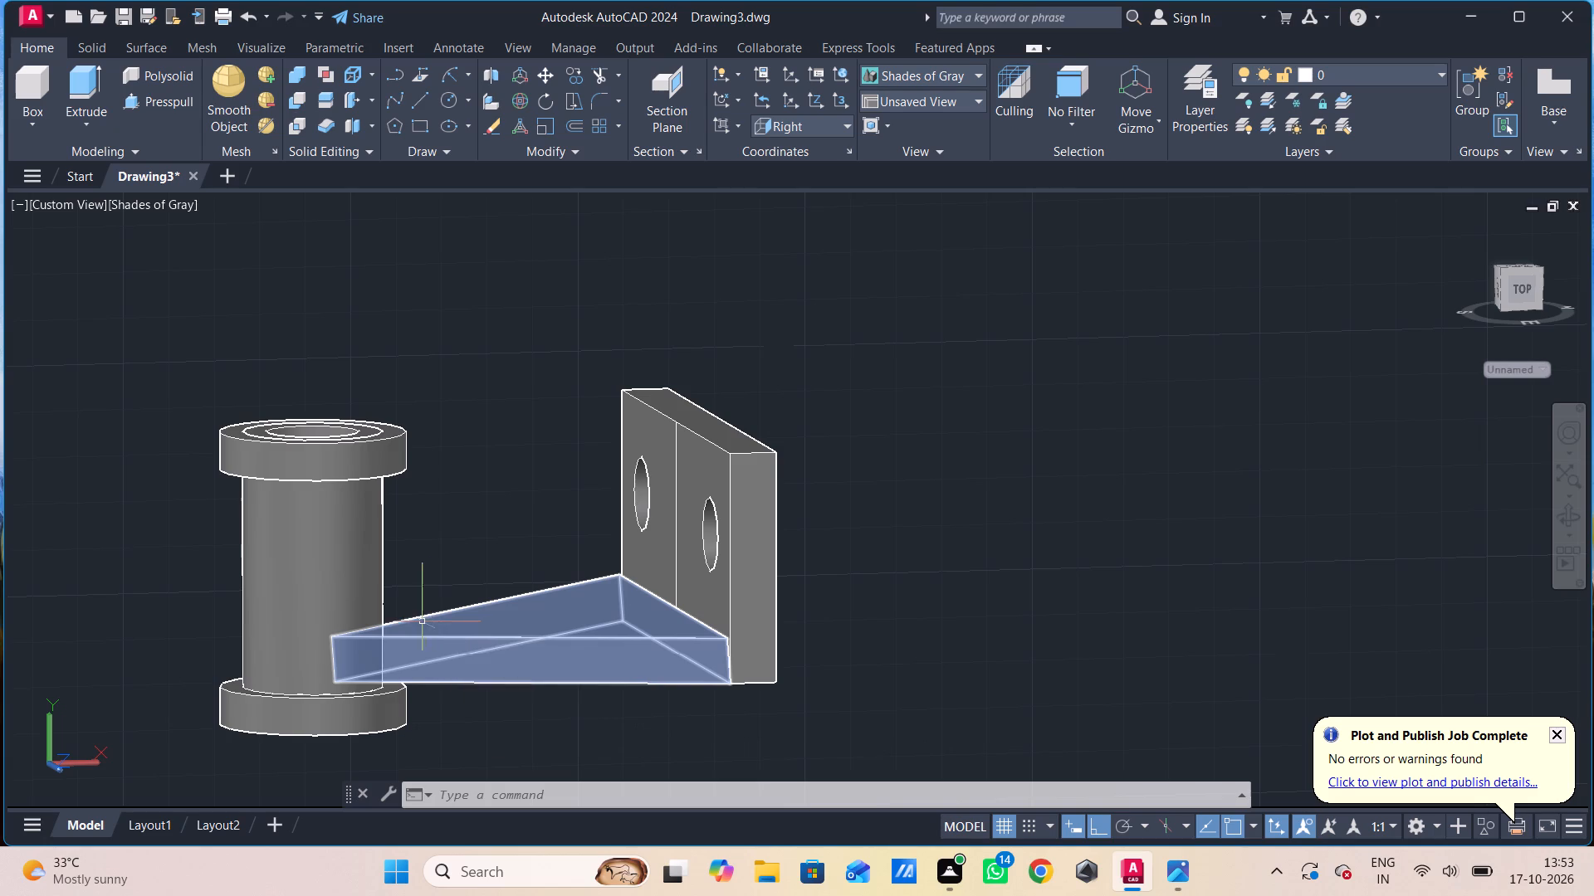
# Undo the guide lines on the bushing and plate and go back to the Right view.
pyautogui.hotkey('ctrl', 'z')
pyautogui.hotkey('ctrl', 'z')
pyautogui.hotkey('ctrl', 'z')
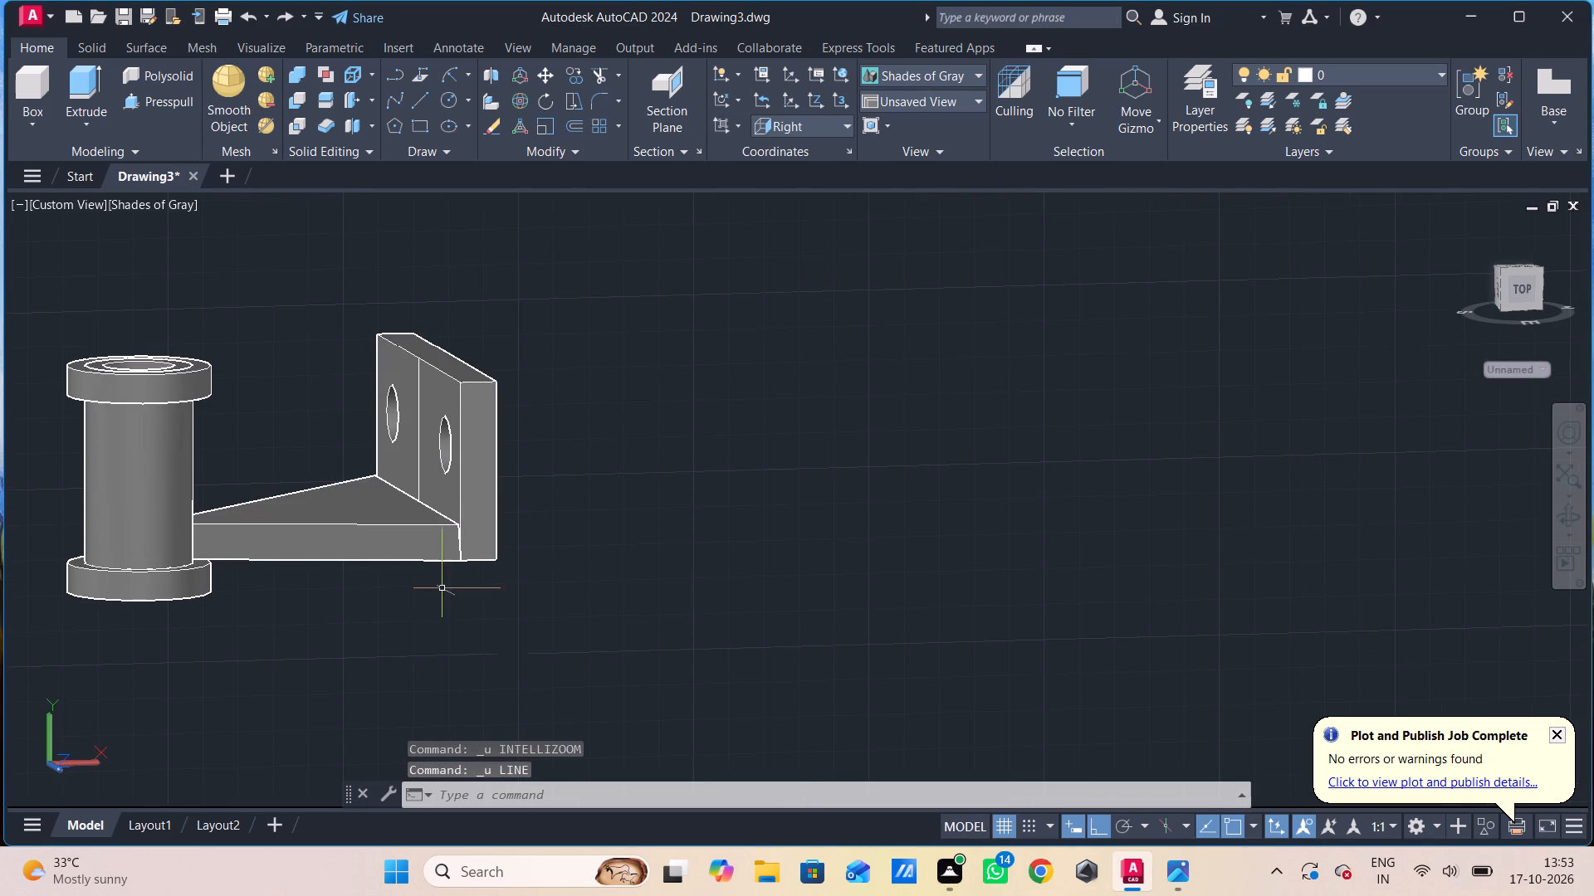
pyautogui.hotkey('ctrl', 'z')
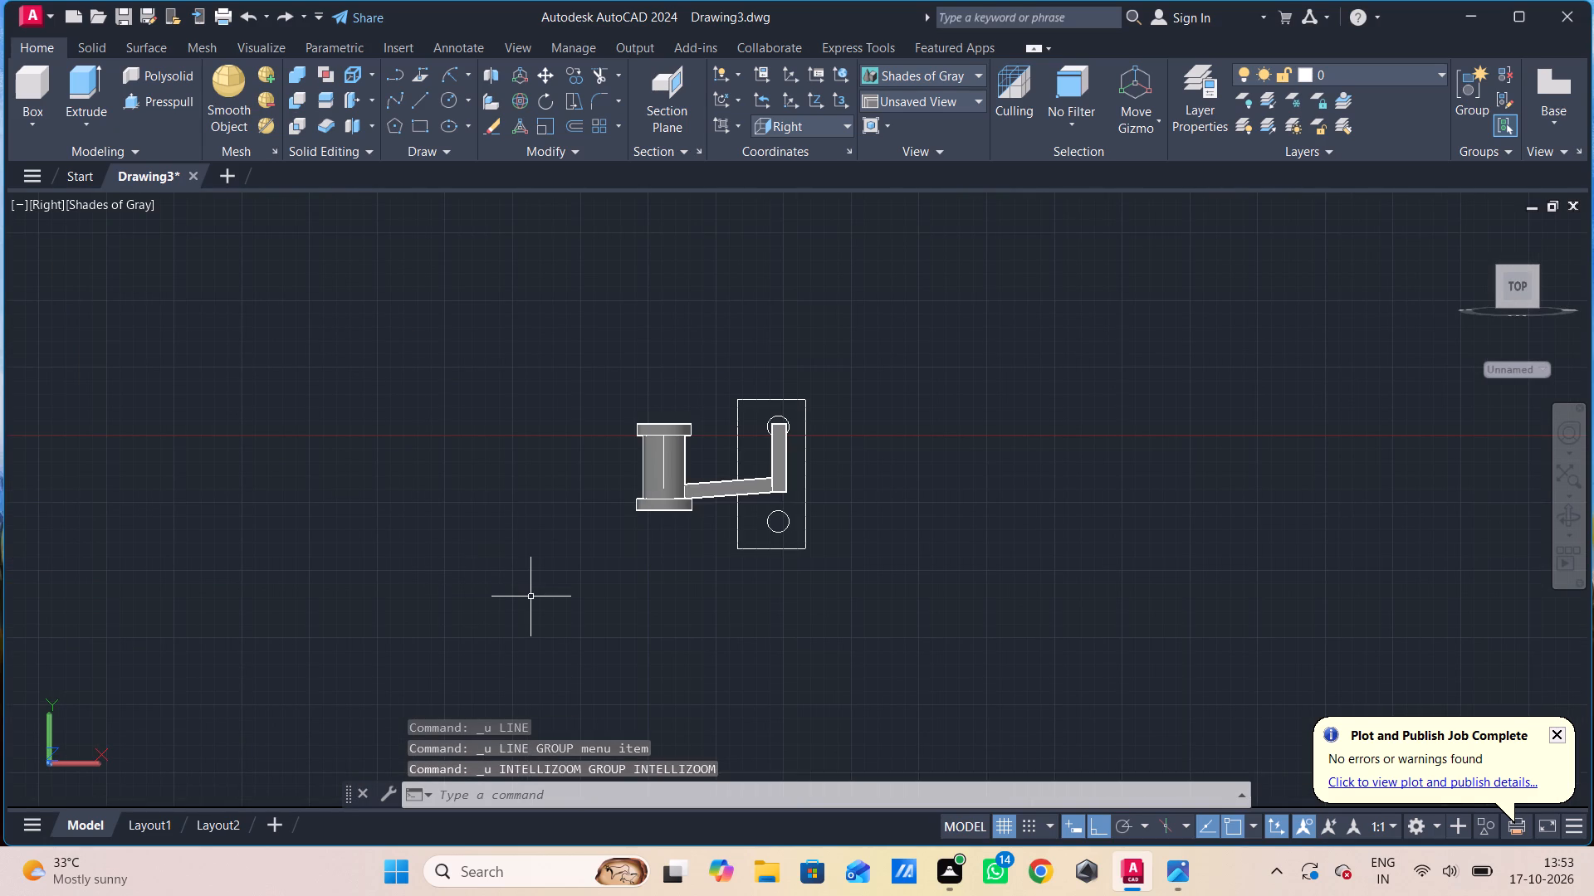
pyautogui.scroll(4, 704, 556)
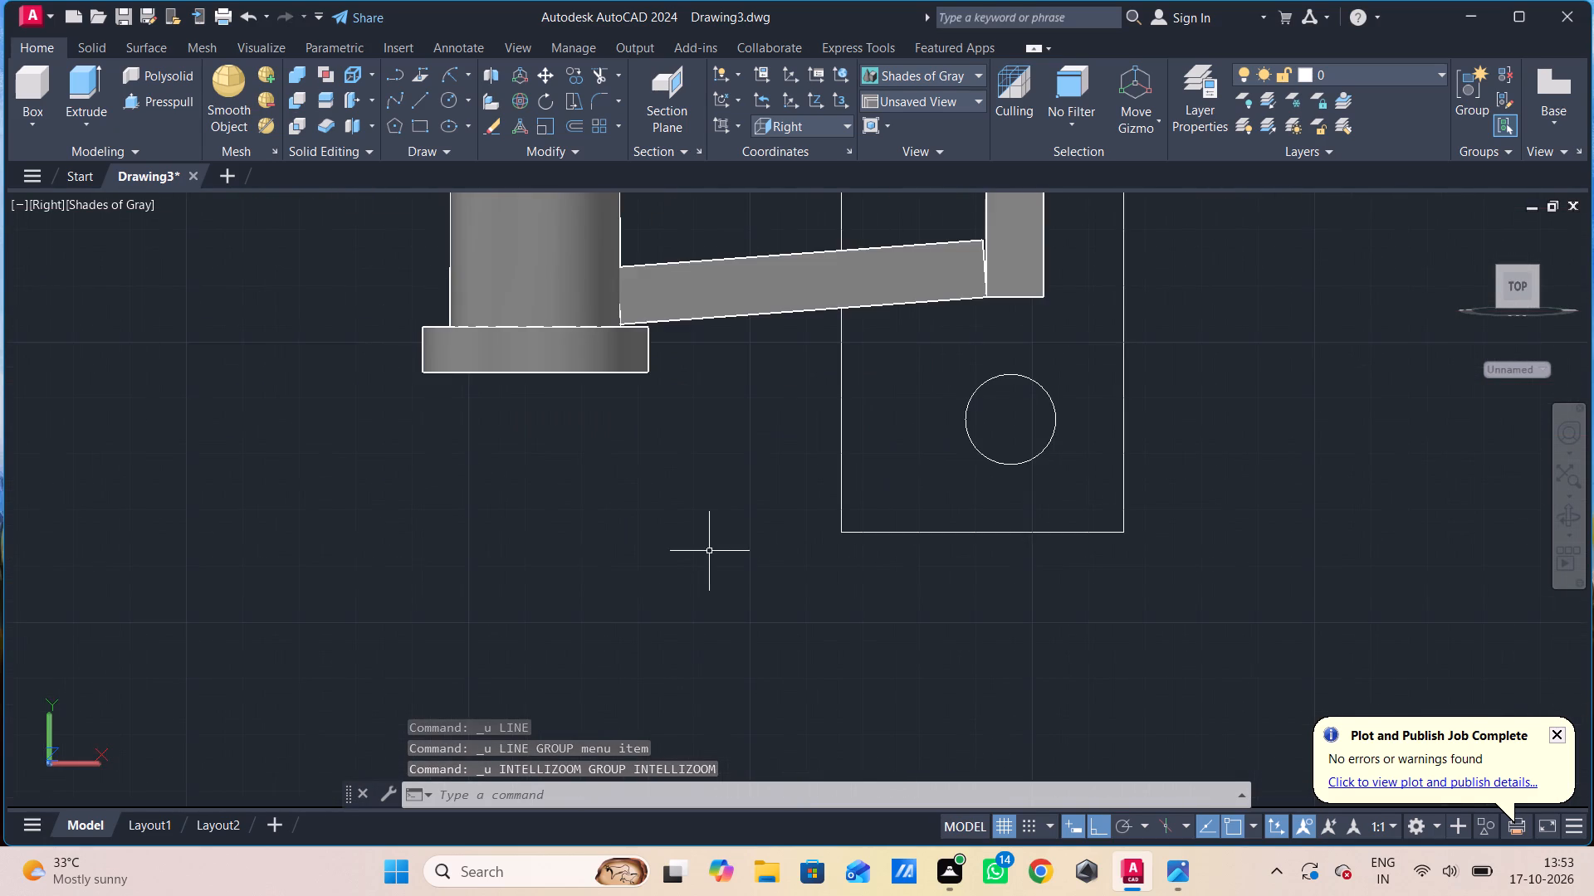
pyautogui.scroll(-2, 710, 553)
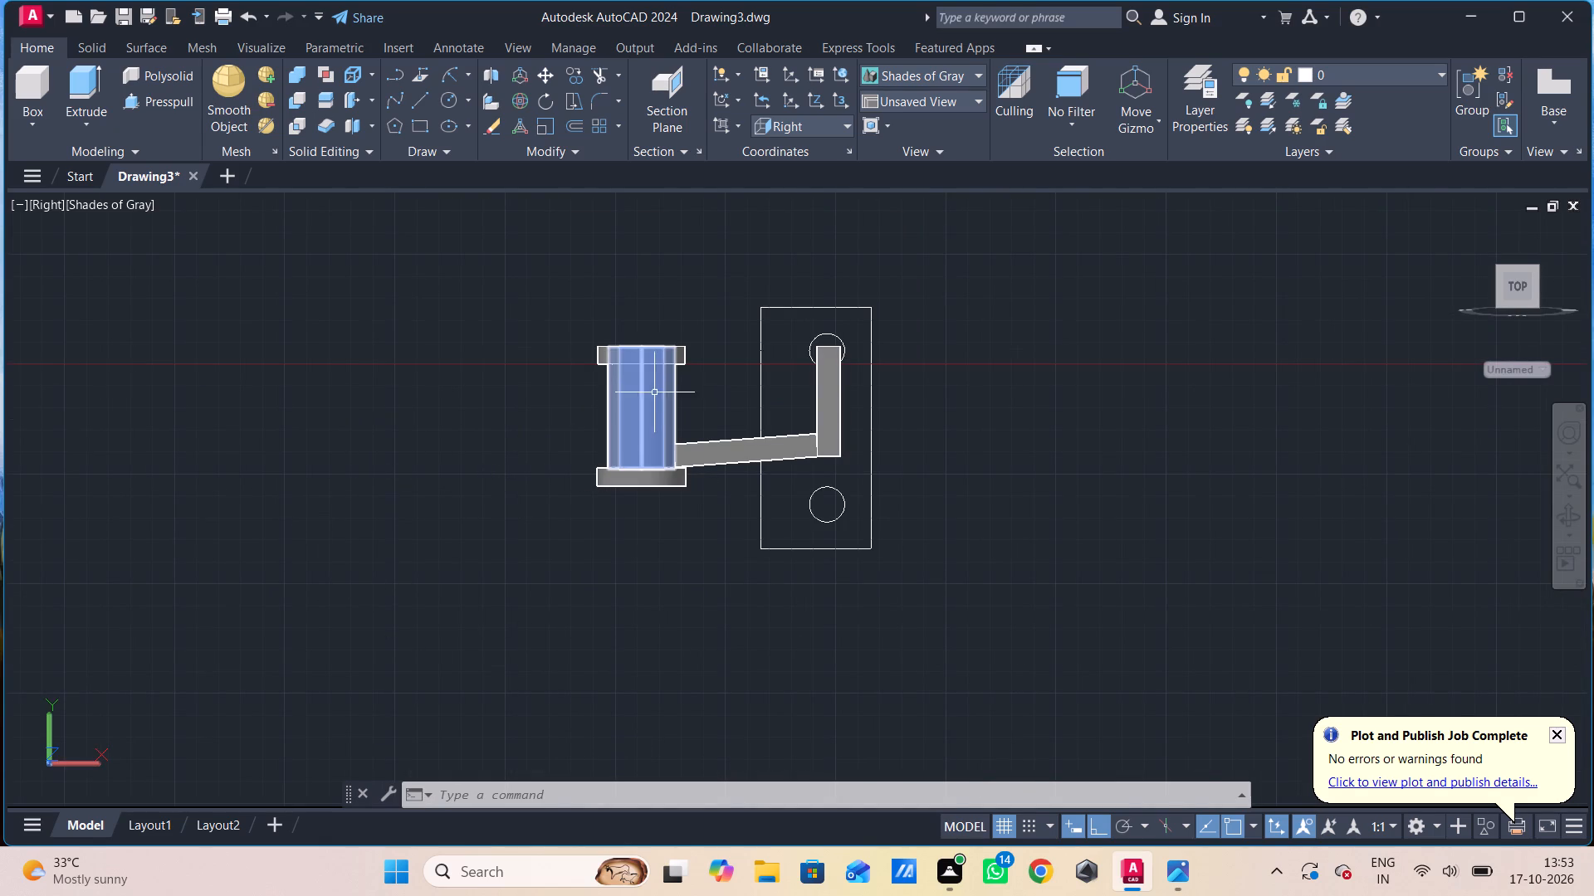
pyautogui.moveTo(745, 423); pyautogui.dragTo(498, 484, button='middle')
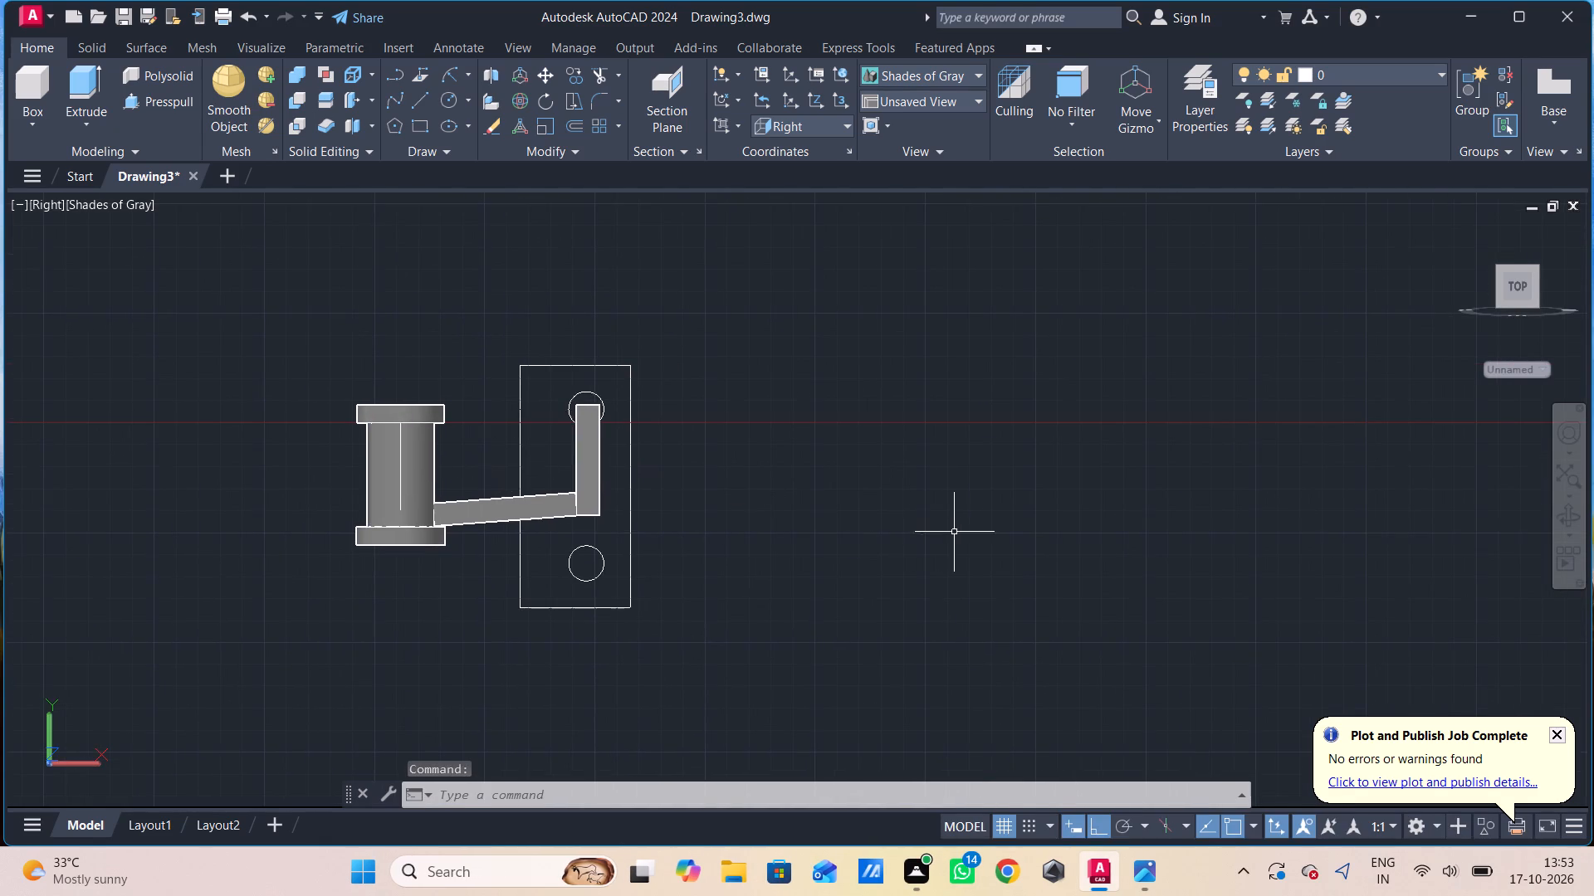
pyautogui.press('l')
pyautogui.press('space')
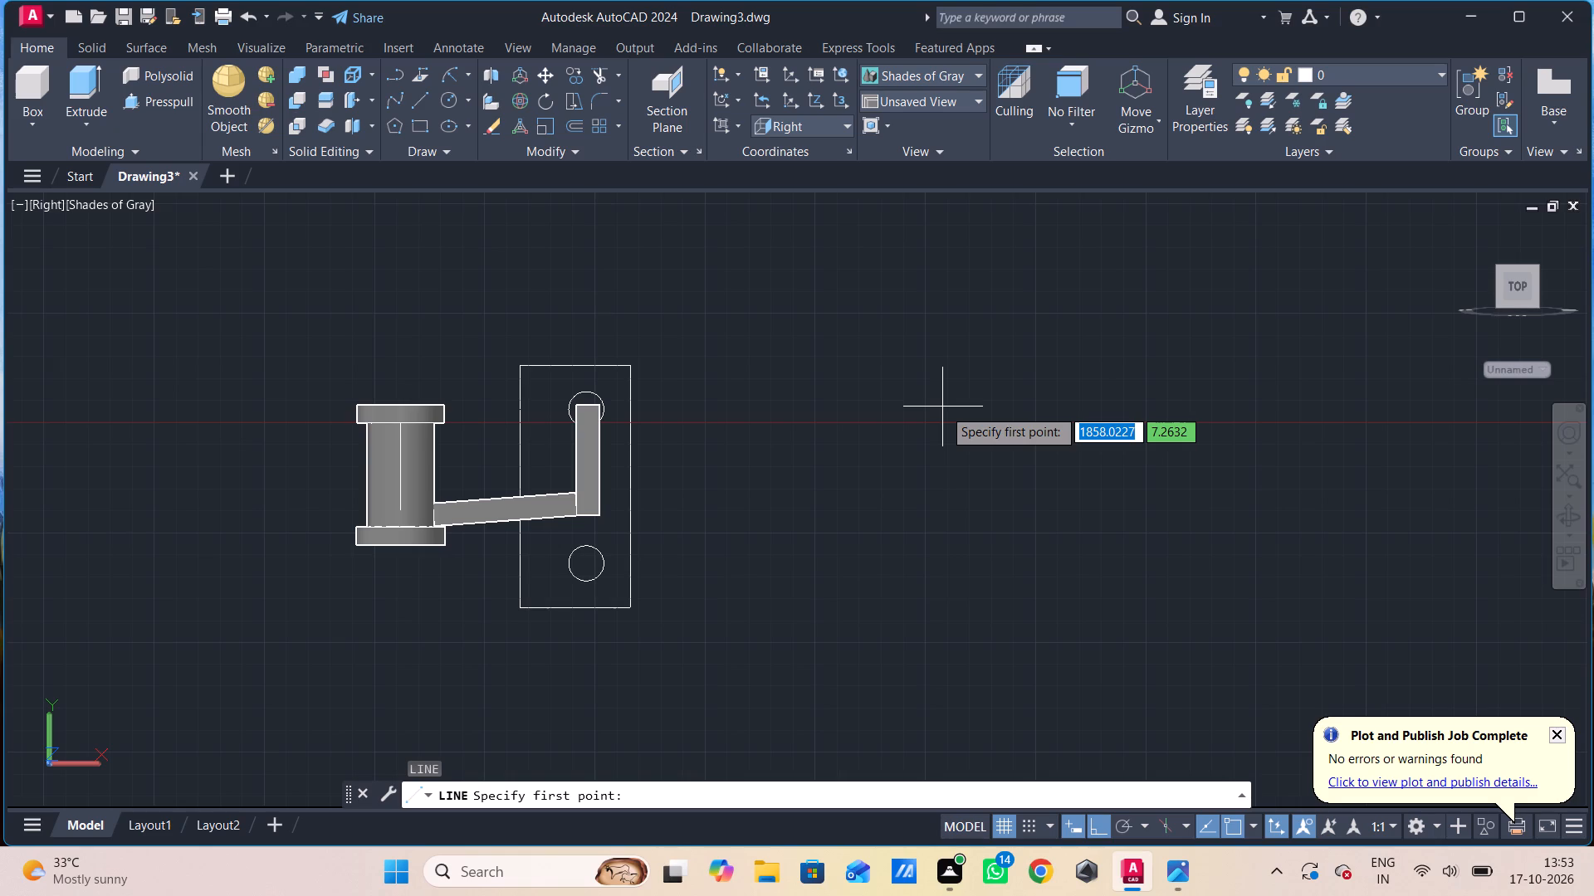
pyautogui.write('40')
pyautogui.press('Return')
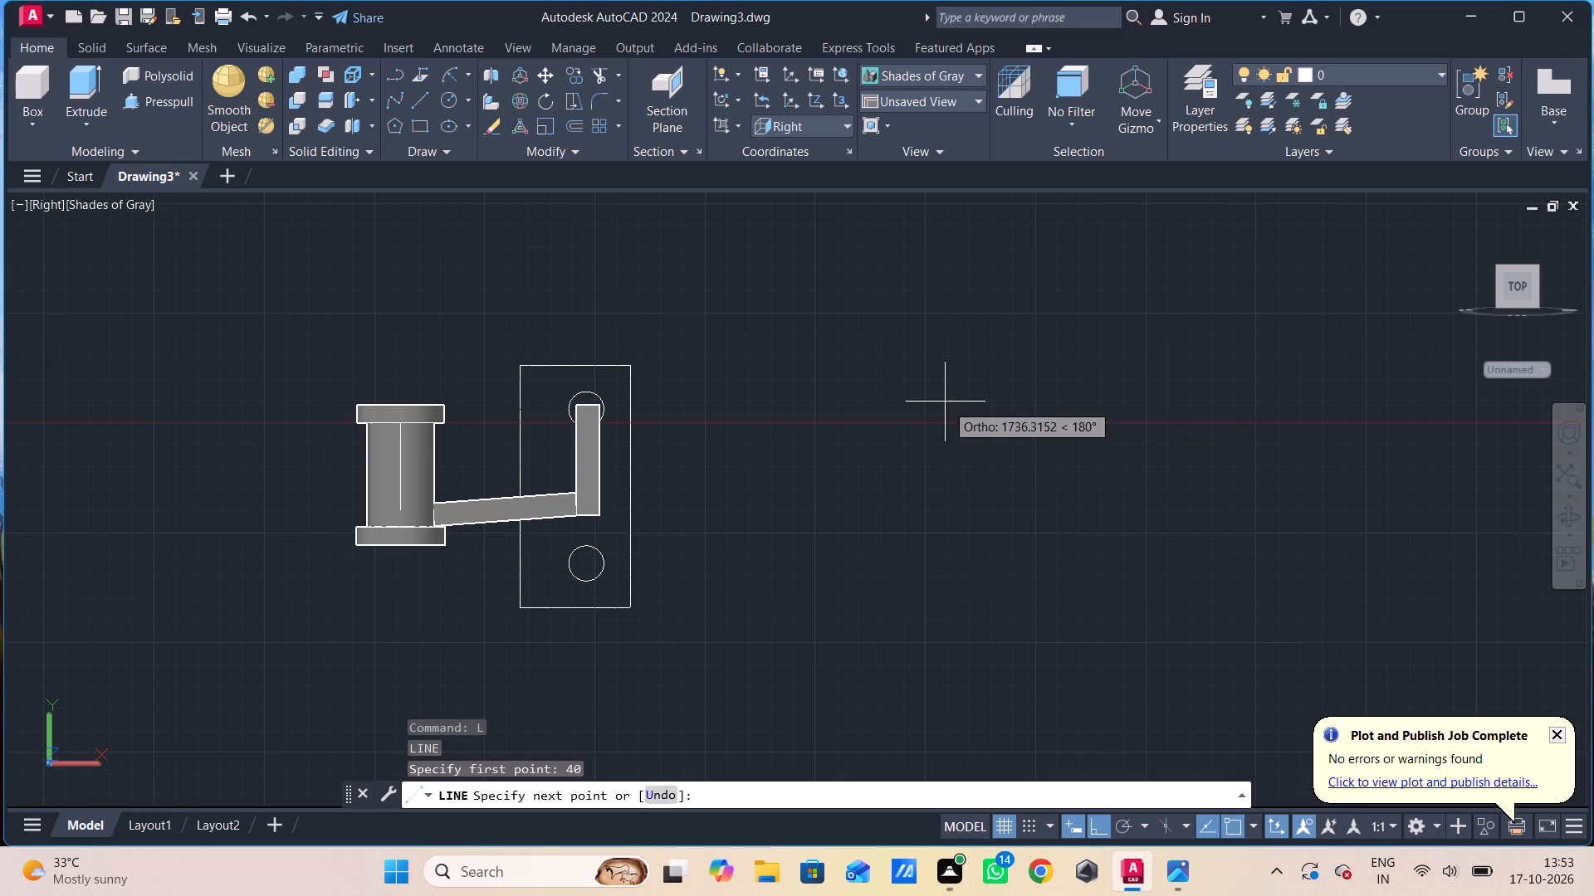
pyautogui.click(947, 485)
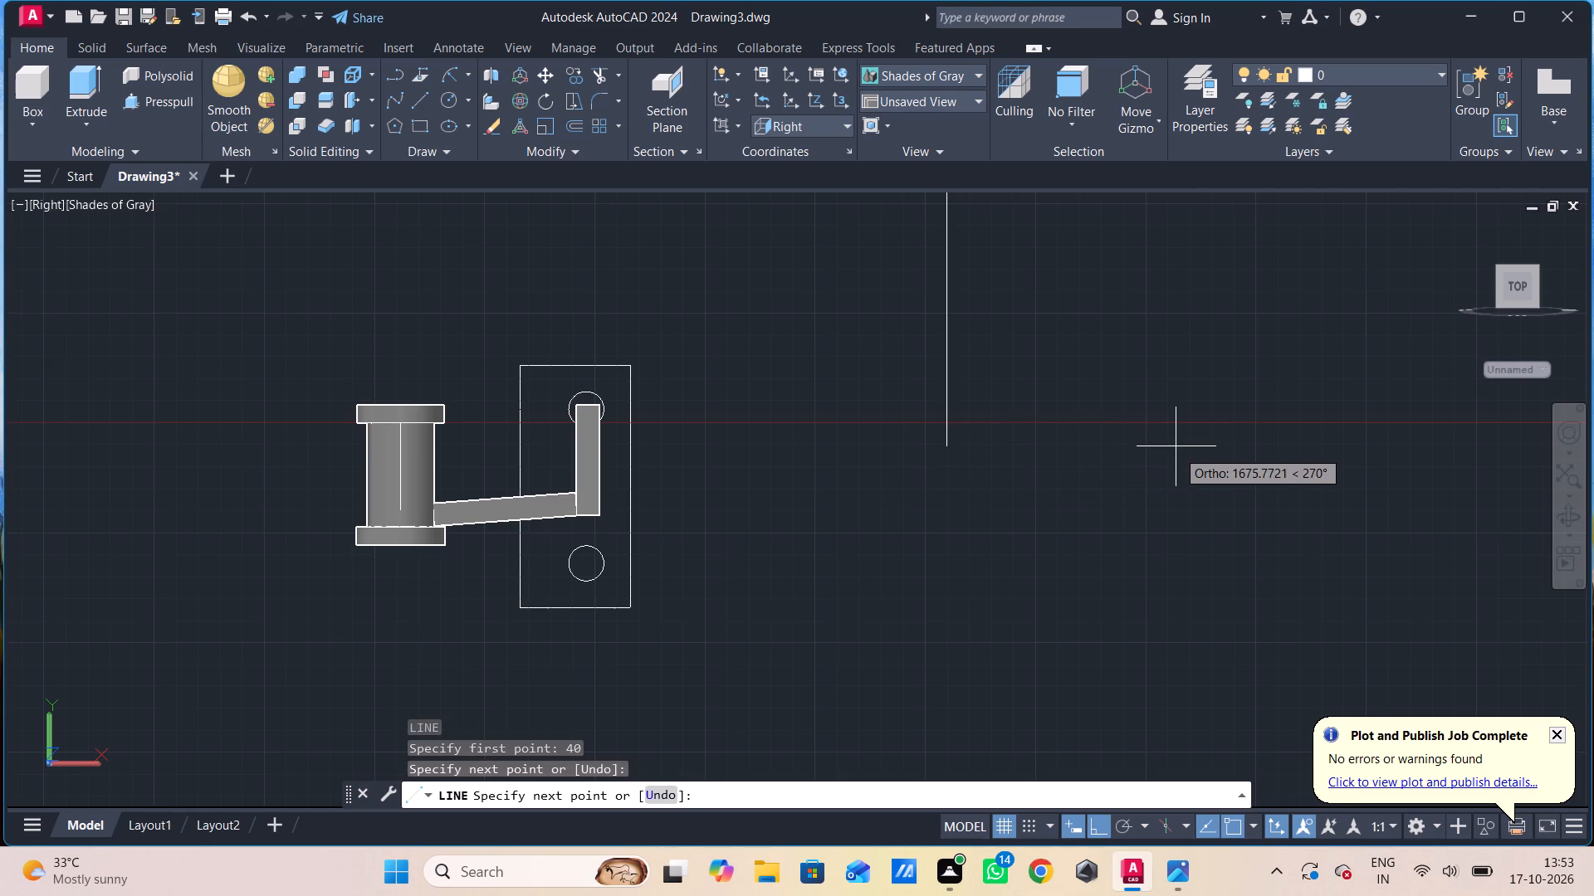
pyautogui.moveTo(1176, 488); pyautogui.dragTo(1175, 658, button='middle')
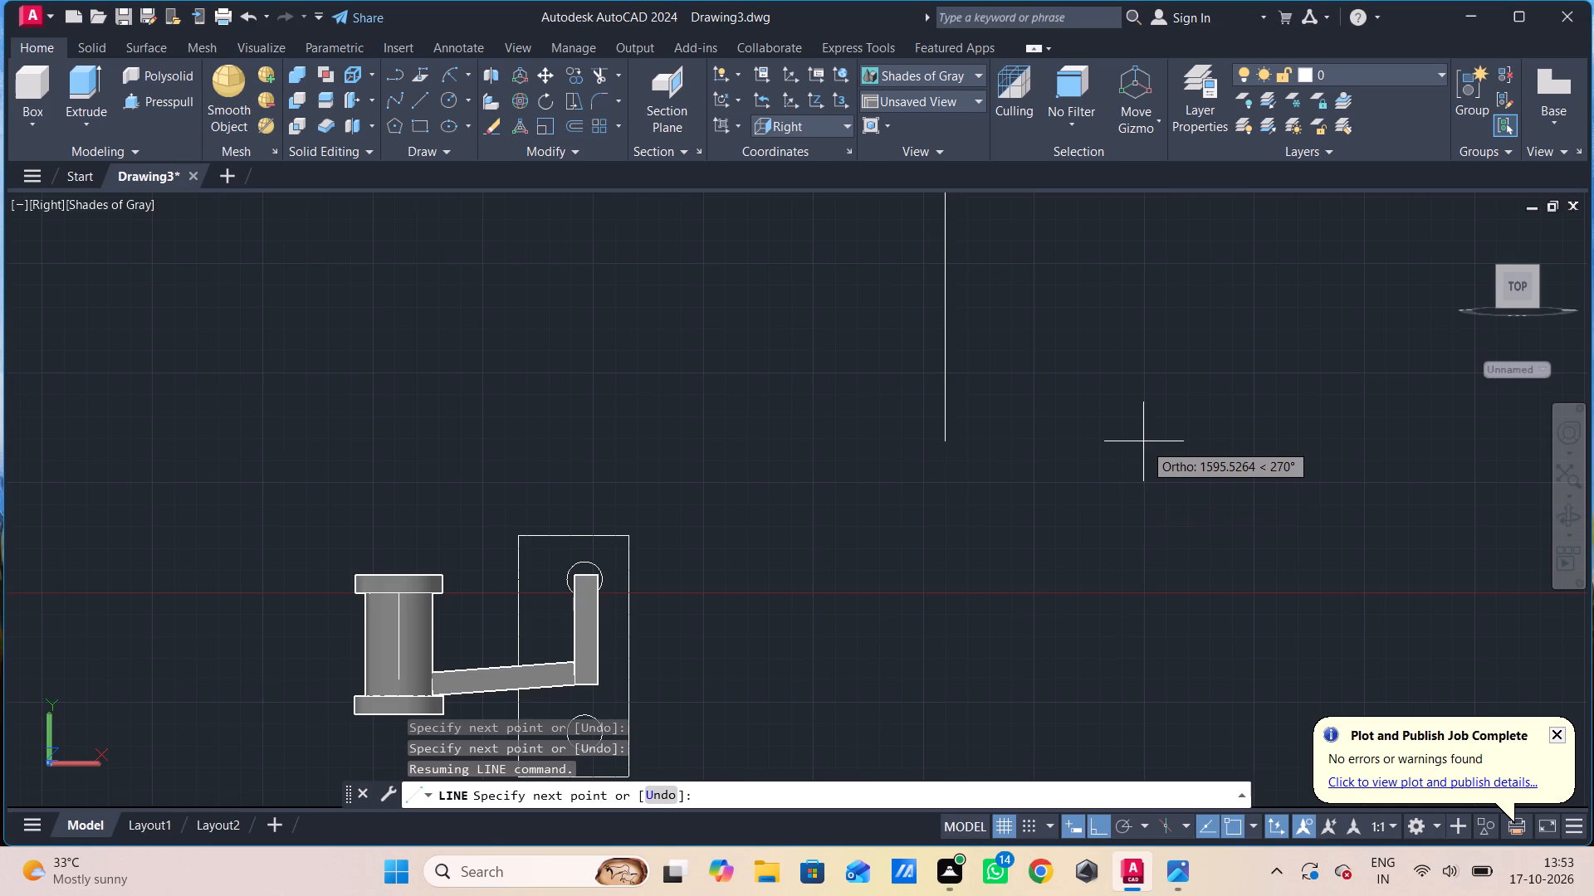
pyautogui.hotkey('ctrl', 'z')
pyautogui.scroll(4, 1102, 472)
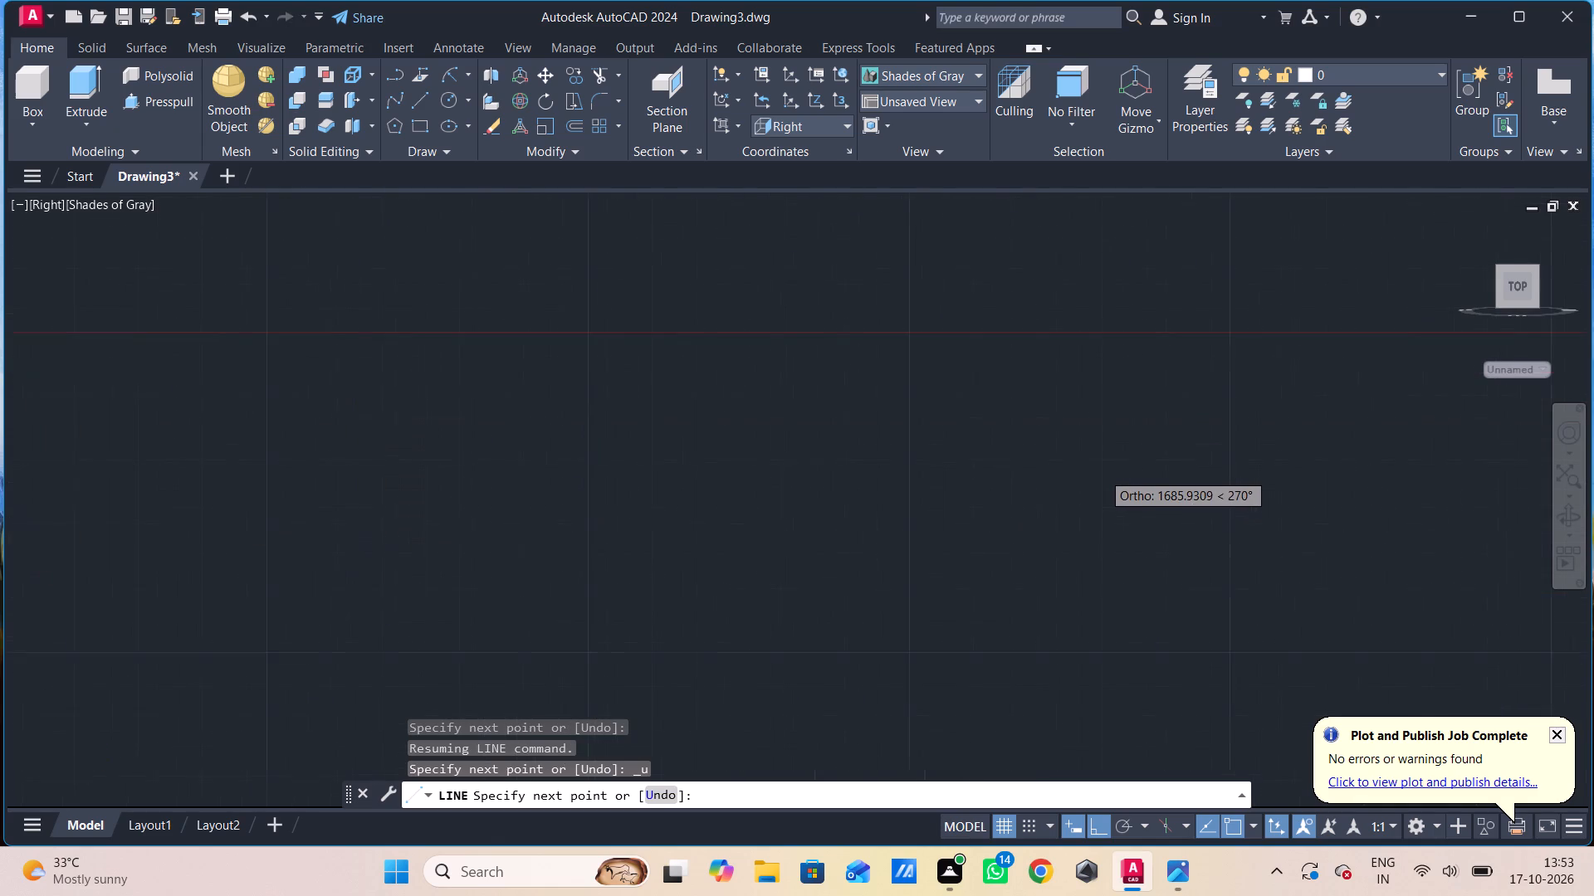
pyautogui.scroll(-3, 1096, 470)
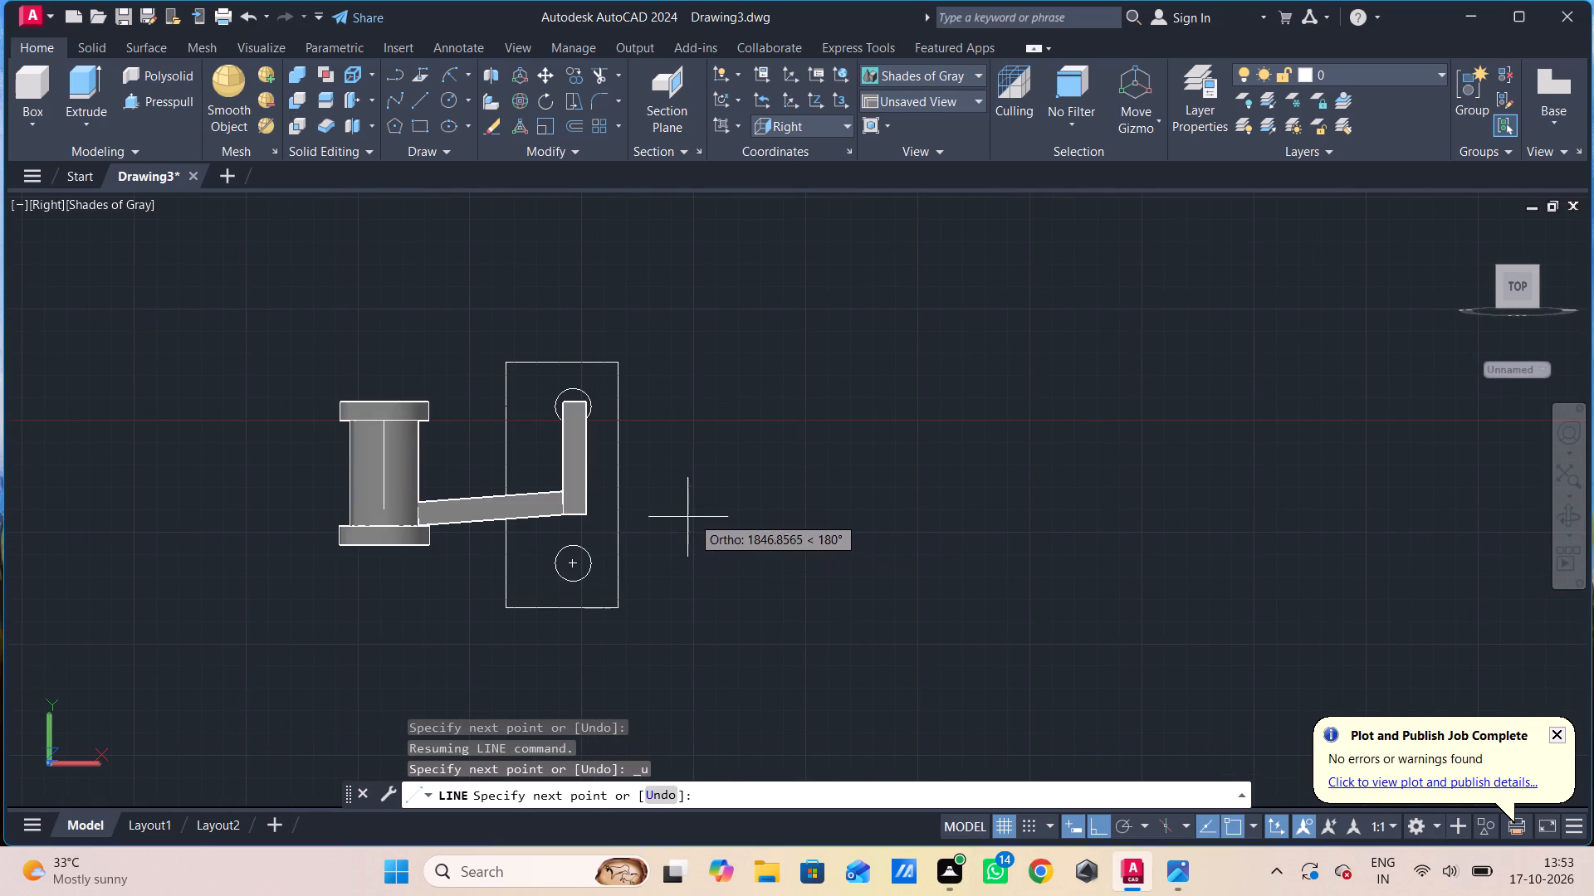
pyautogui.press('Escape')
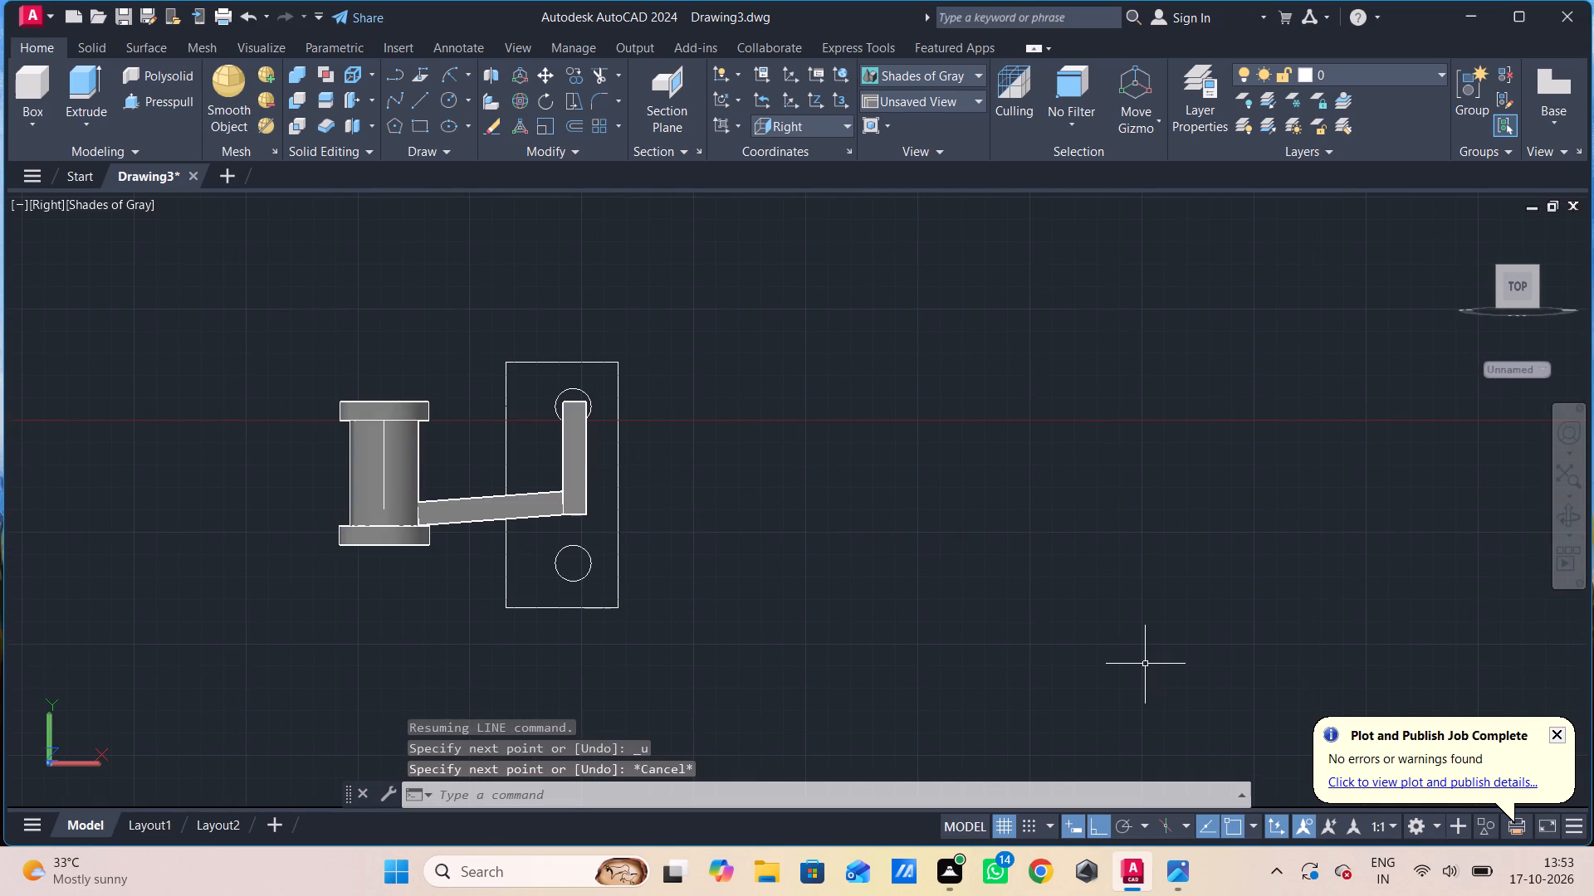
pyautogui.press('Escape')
# Draw a closed rectangle from lines, 90 wide and 40 high, in the empty space beside the bracket in the Right view.
pyautogui.press('l')
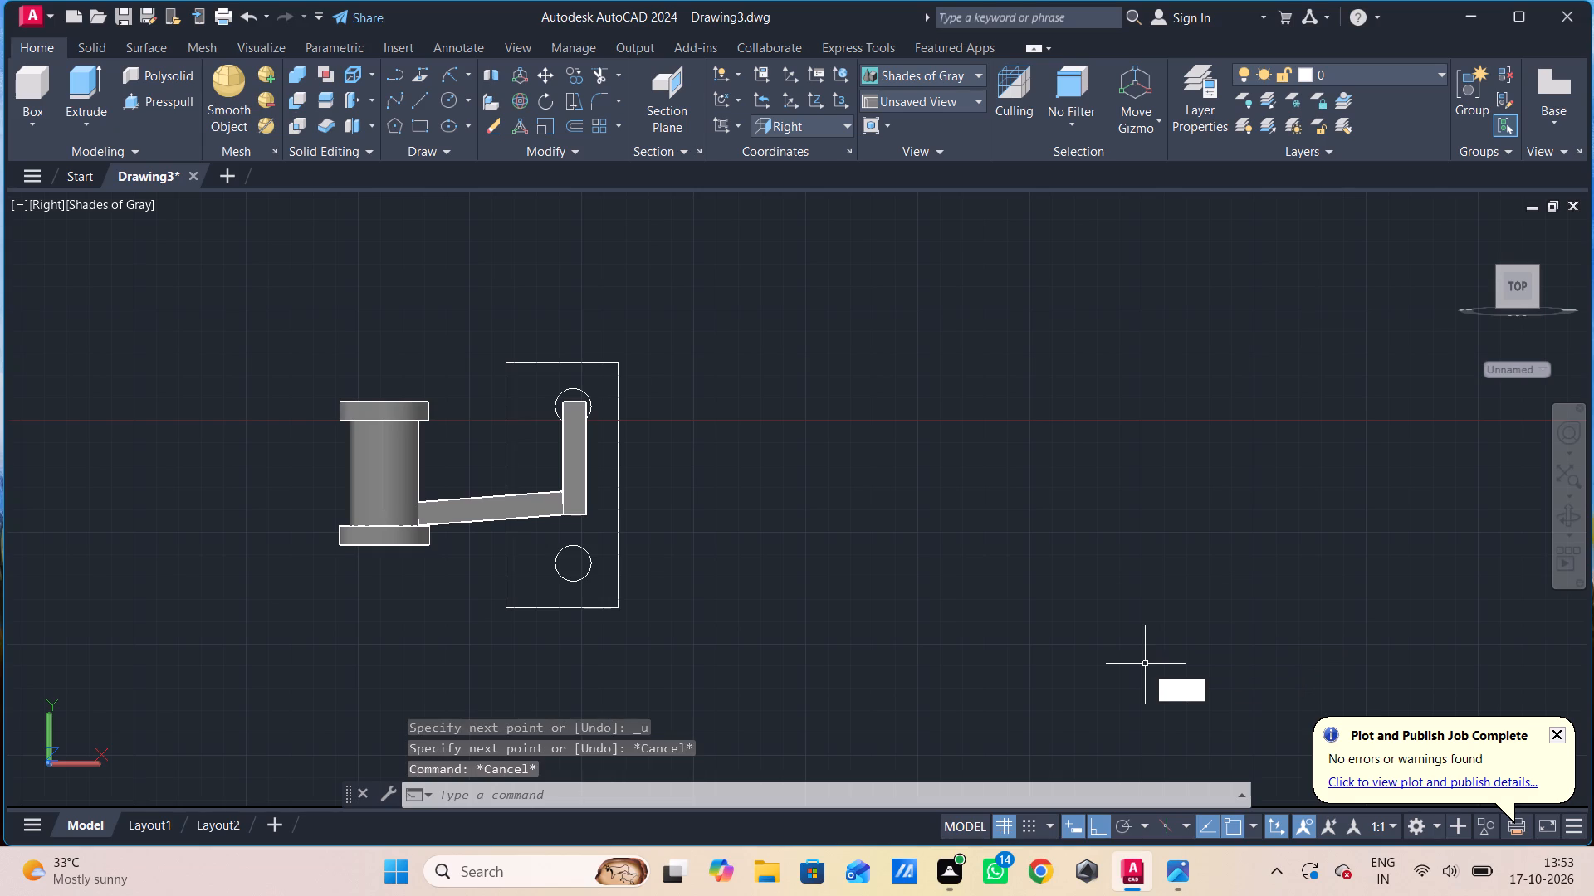
pyautogui.press('space')
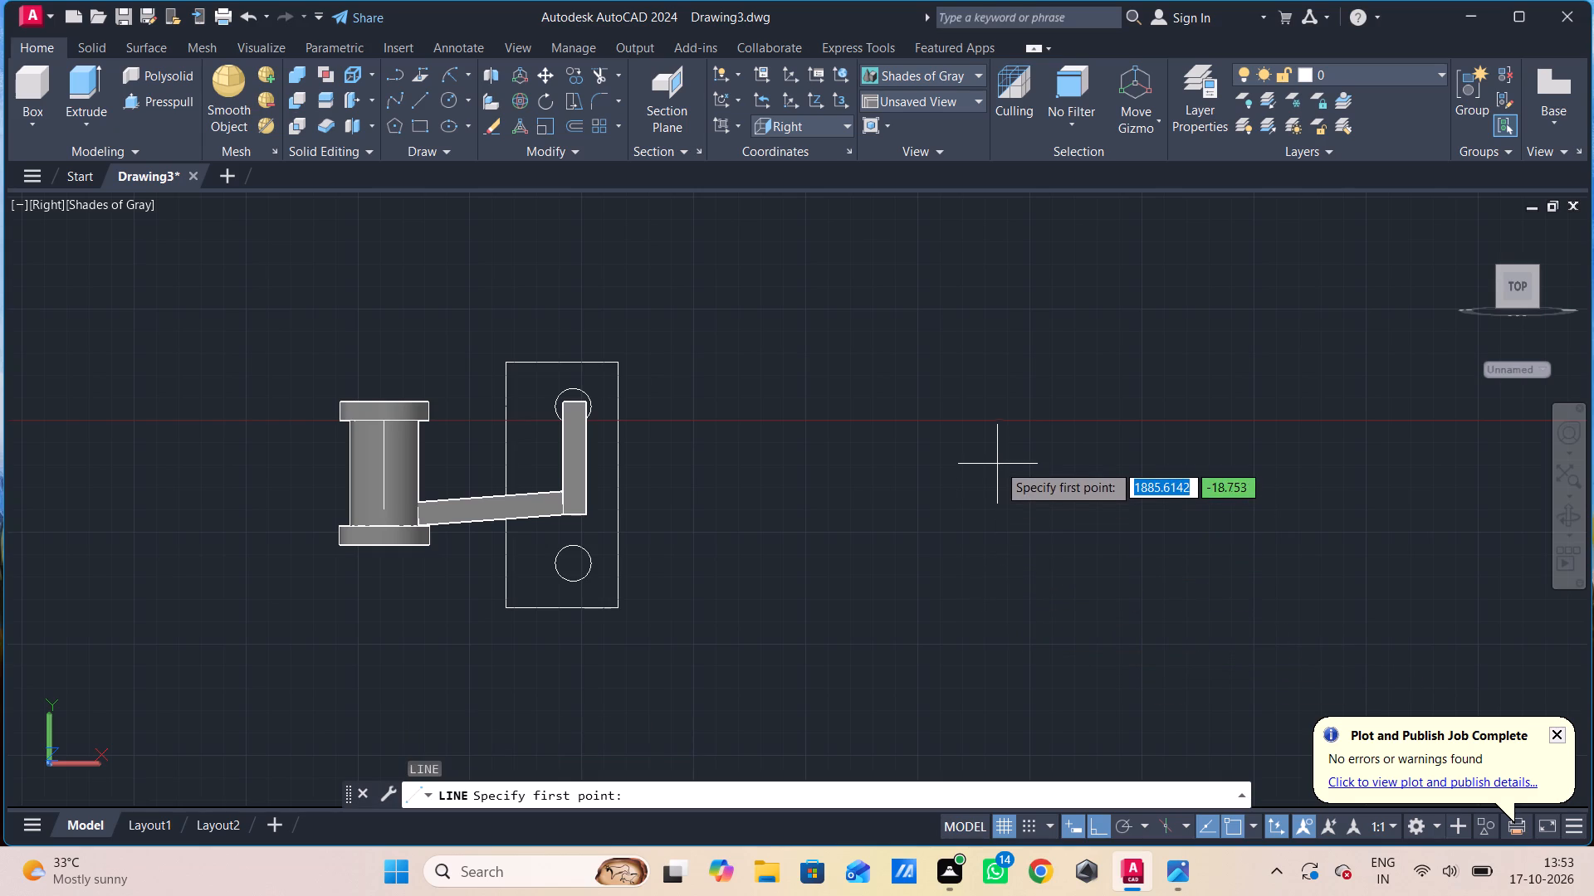
pyautogui.click(998, 464)
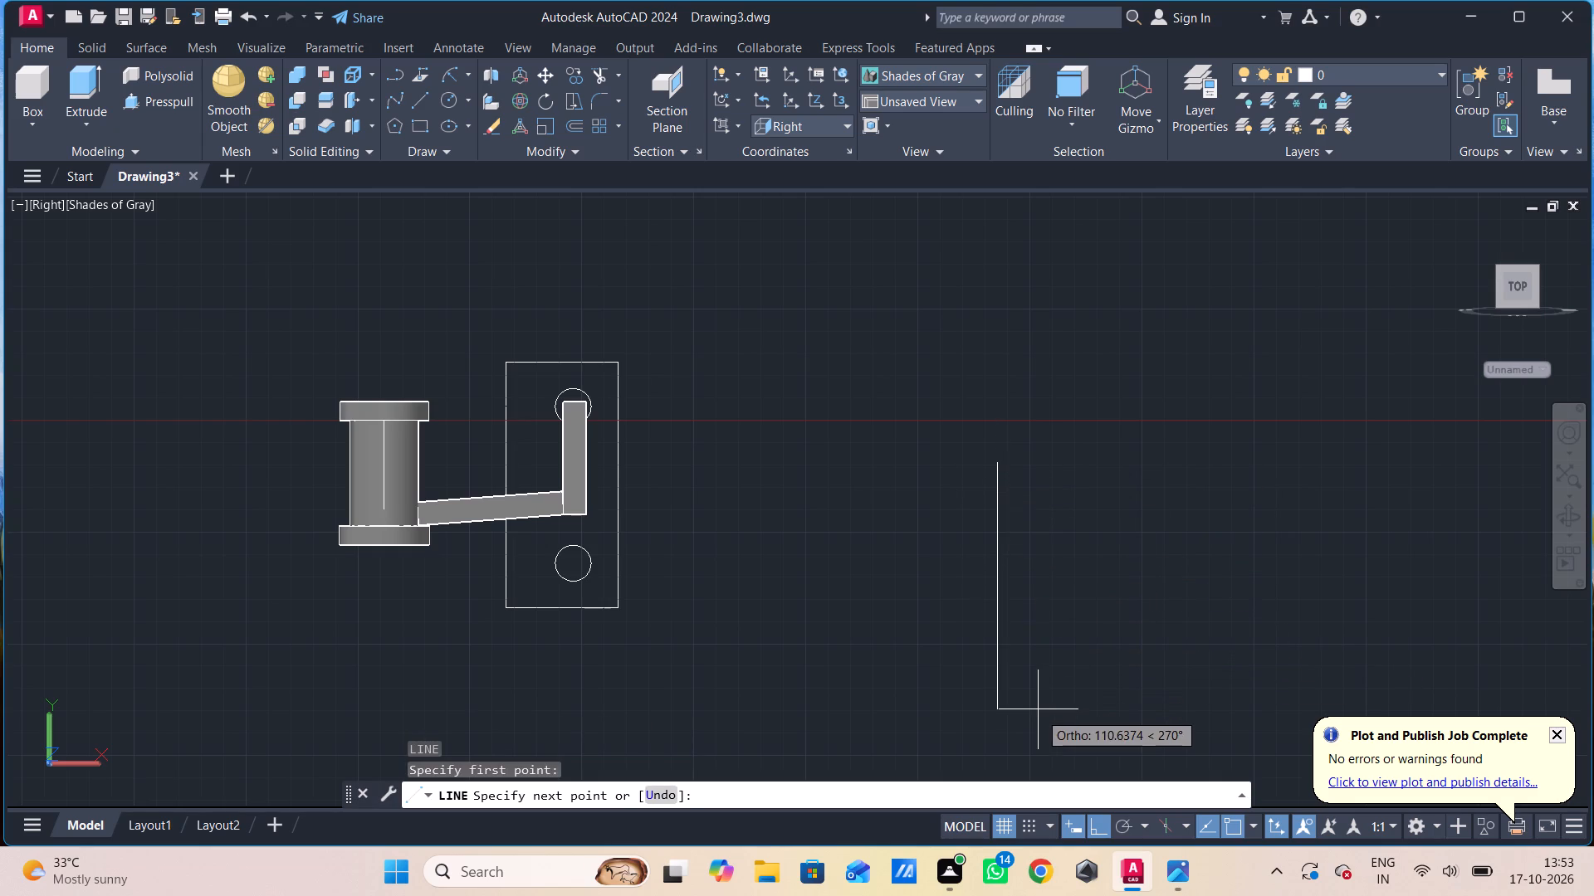
pyautogui.write('40')
pyautogui.press('Return')
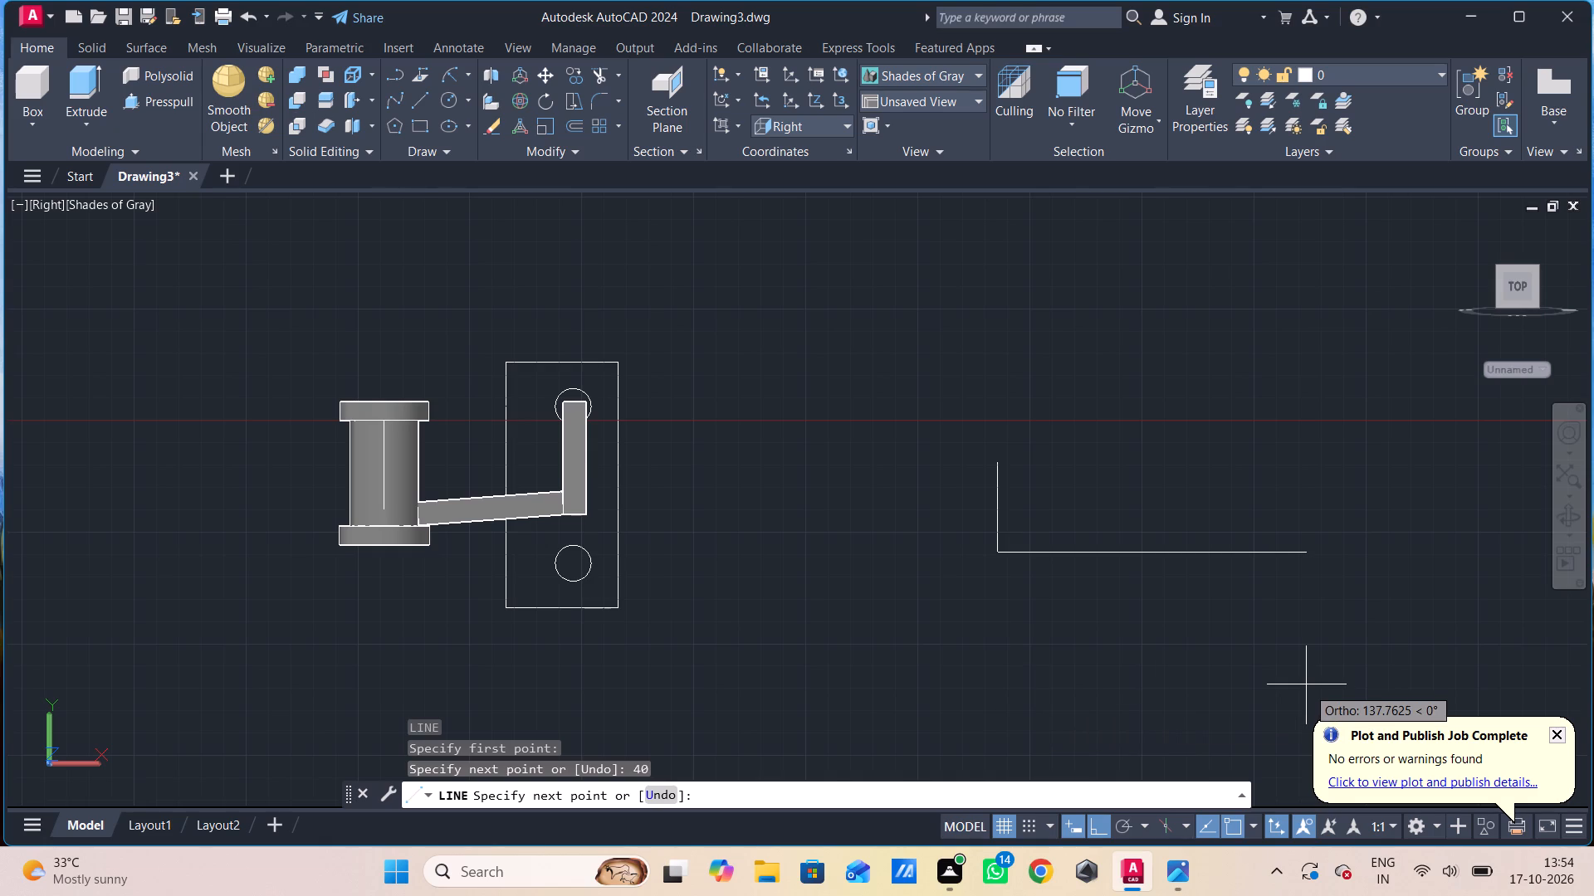
pyautogui.write('90')
pyautogui.press('Return')
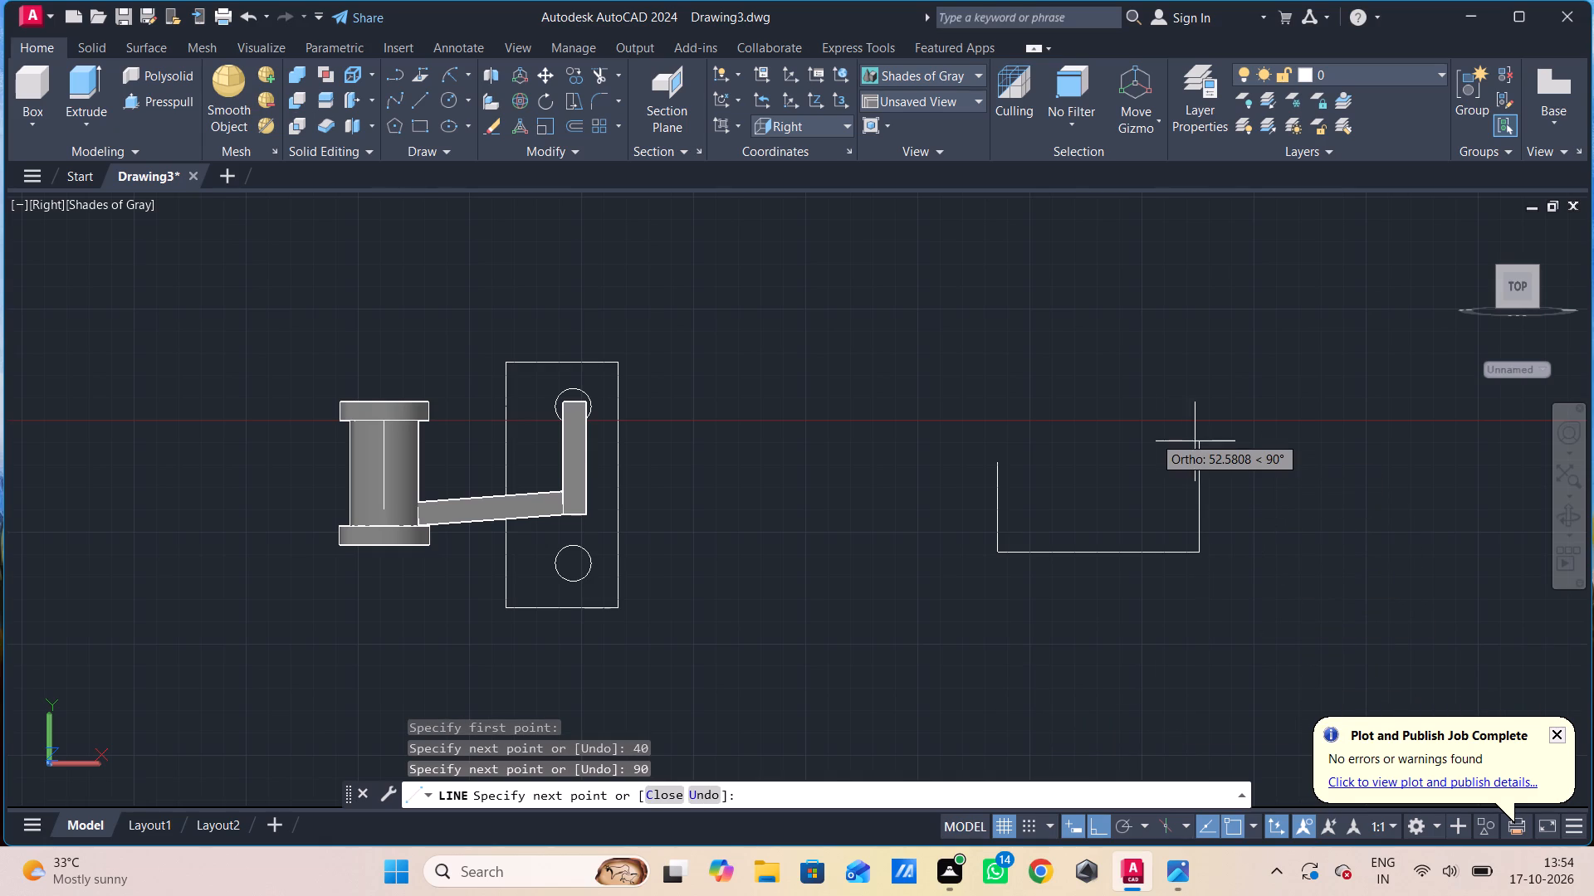
pyautogui.write('40')
pyautogui.press('Return')
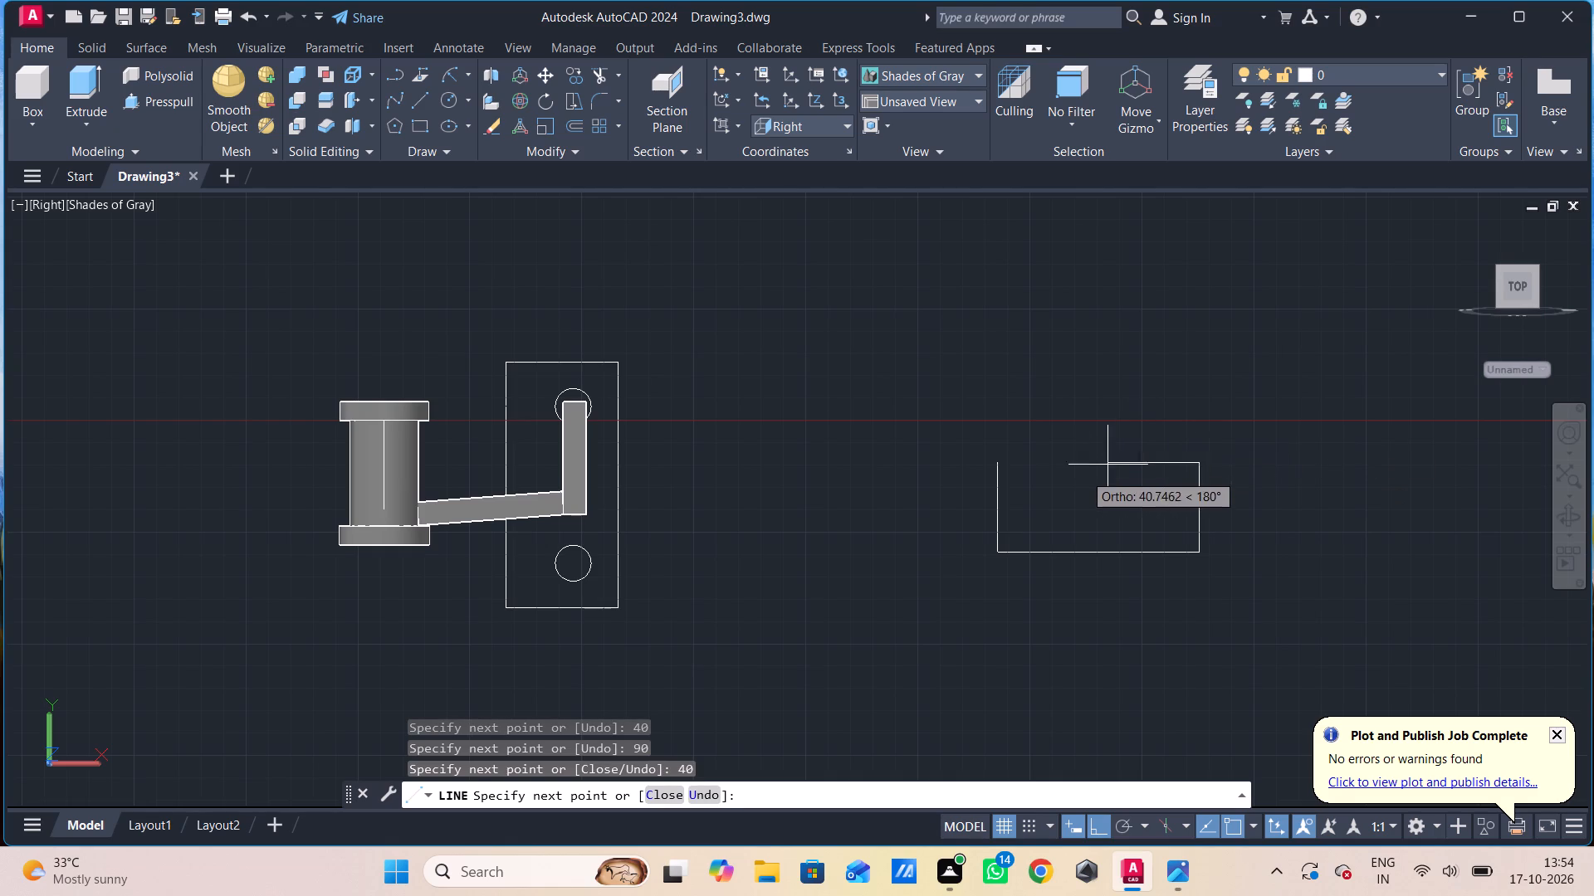
pyautogui.click(1000, 465)
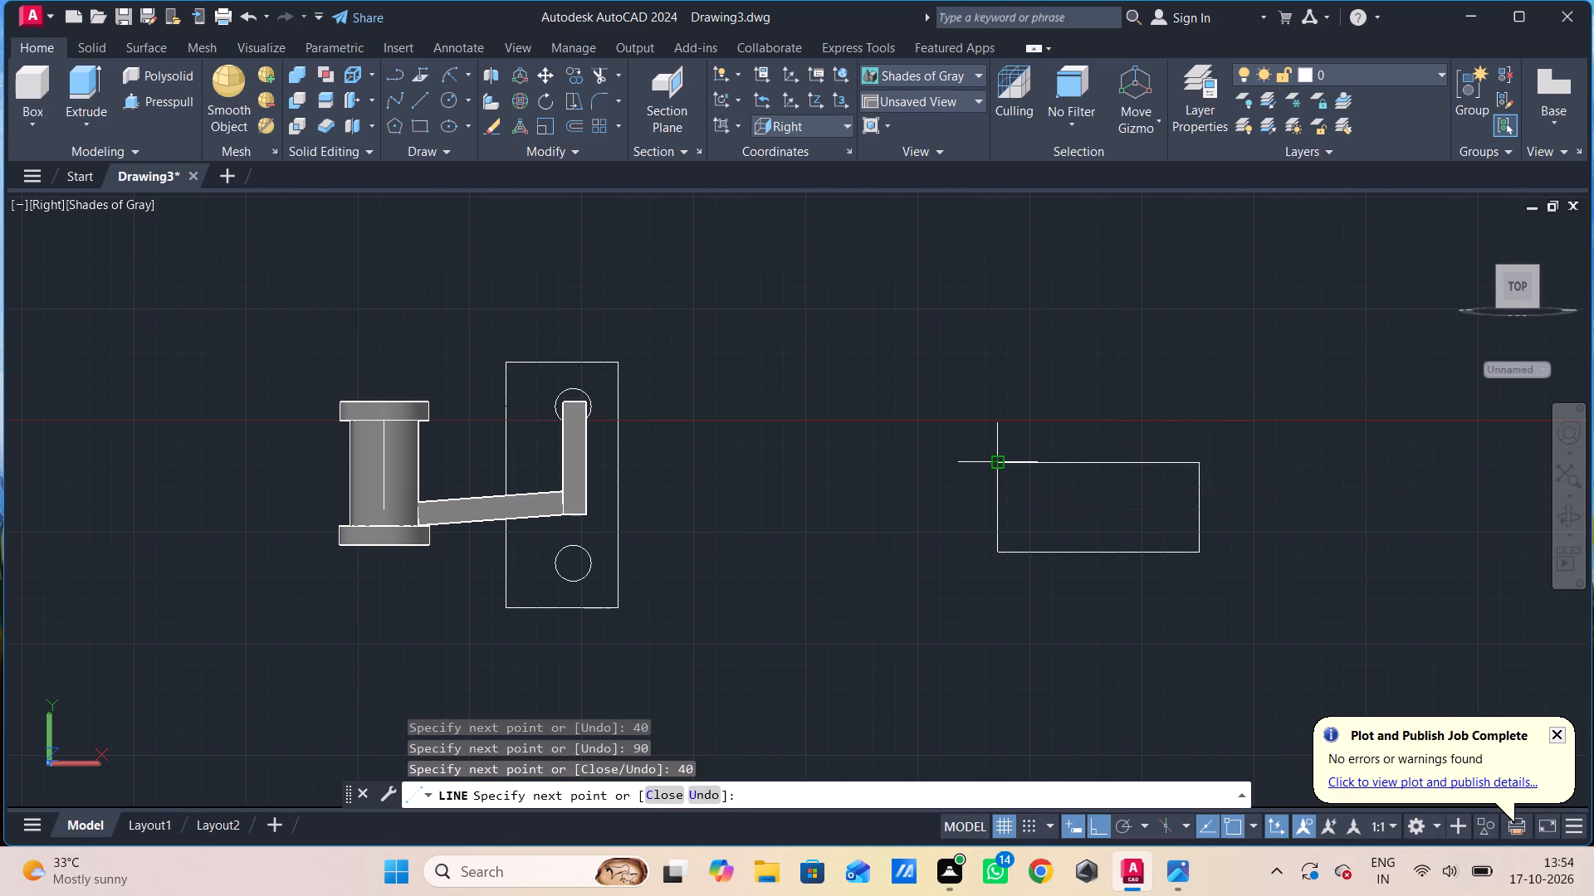
pyautogui.press('Escape')
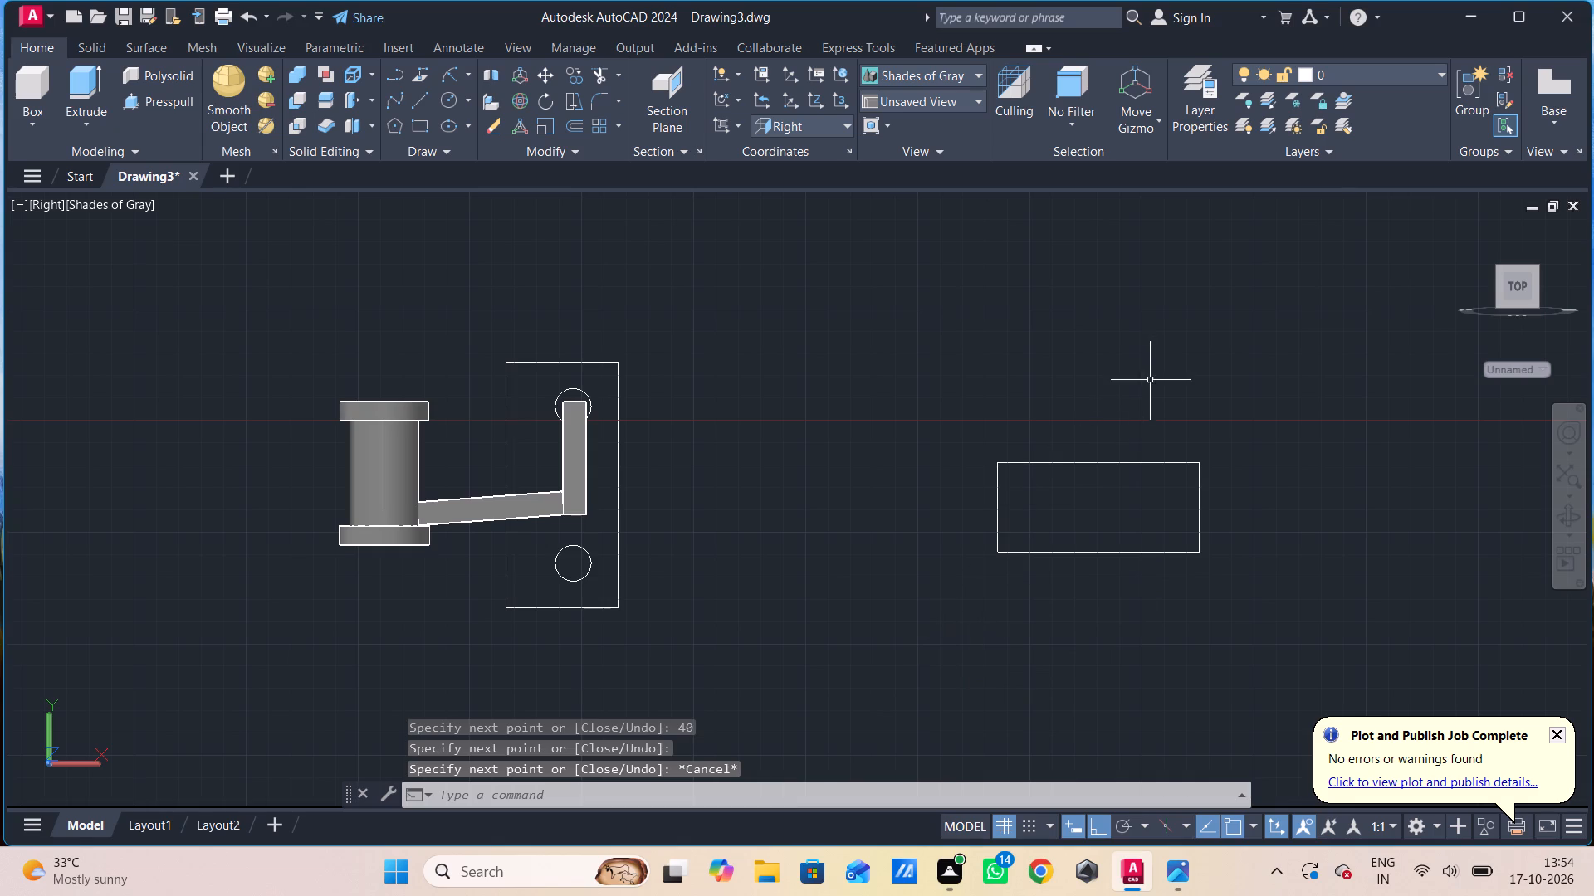
# Presspull the 90 by 40 rectangle by 10 into a solid block.
pyautogui.click(122, 101)
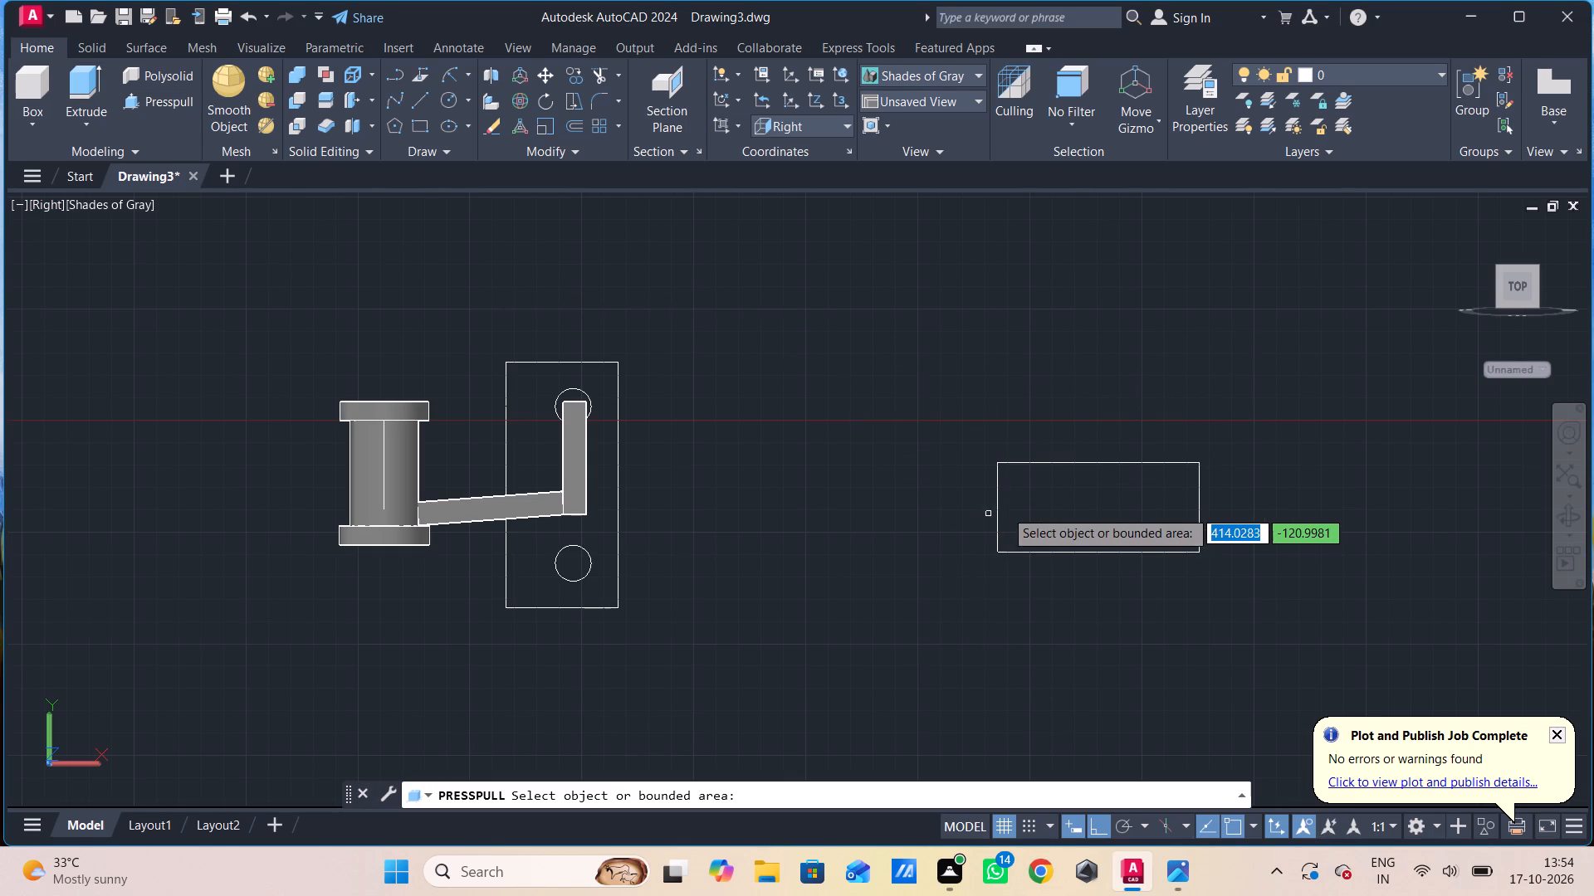
pyautogui.click(1029, 509)
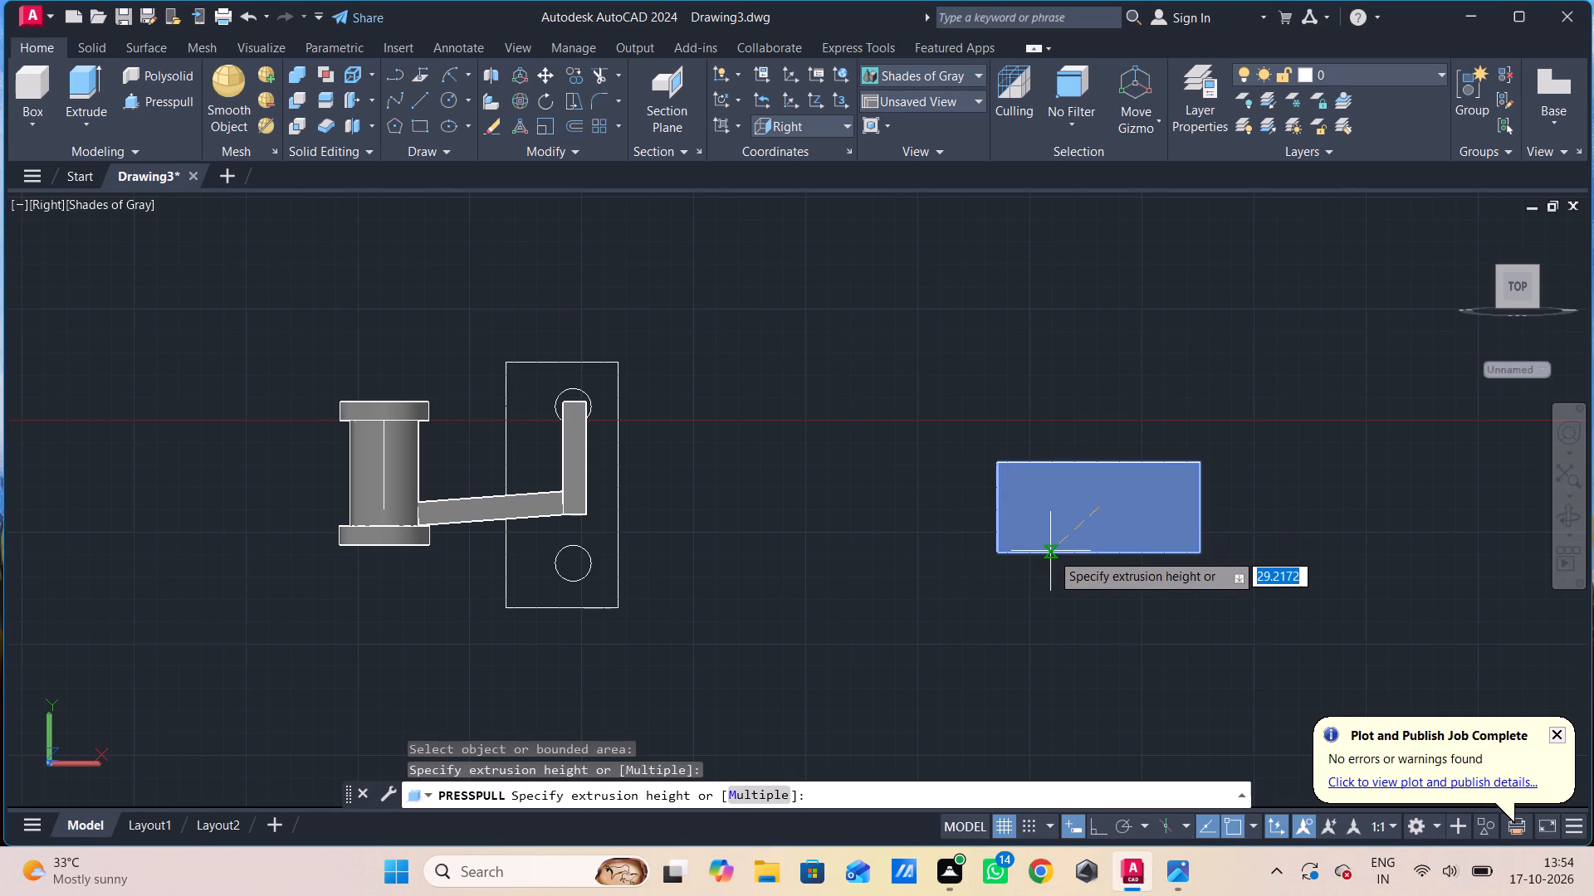
pyautogui.write('10')
pyautogui.press('Return')
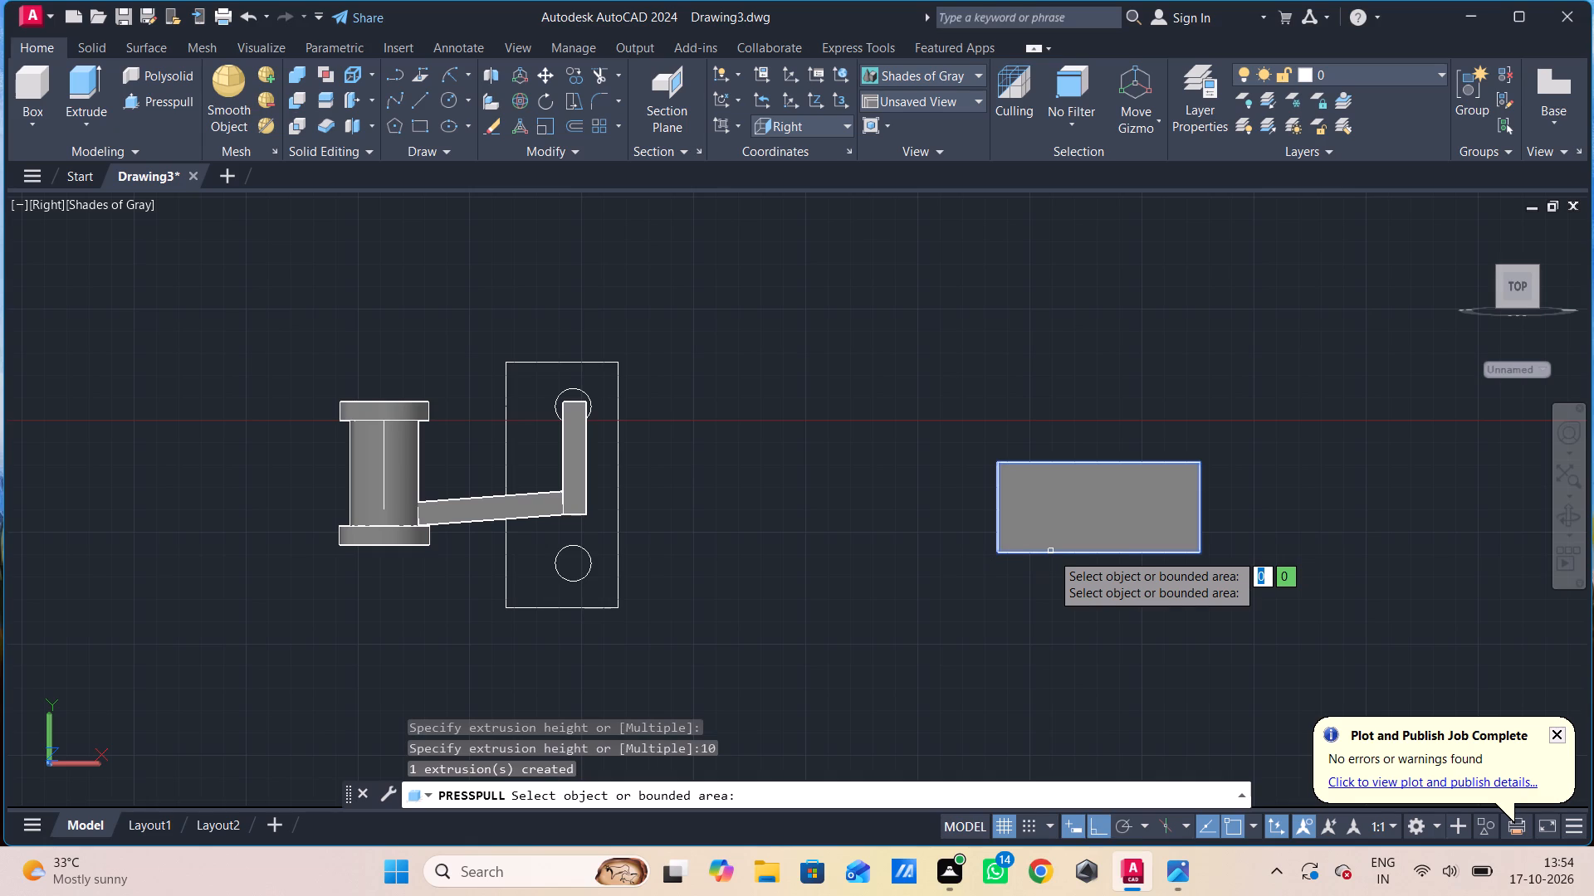
pyautogui.press('Escape')
pyautogui.keyDown('shift'); pyautogui.moveTo(1051, 553); pyautogui.dragTo(1074, 588, button='middle'); pyautogui.keyUp('shift')
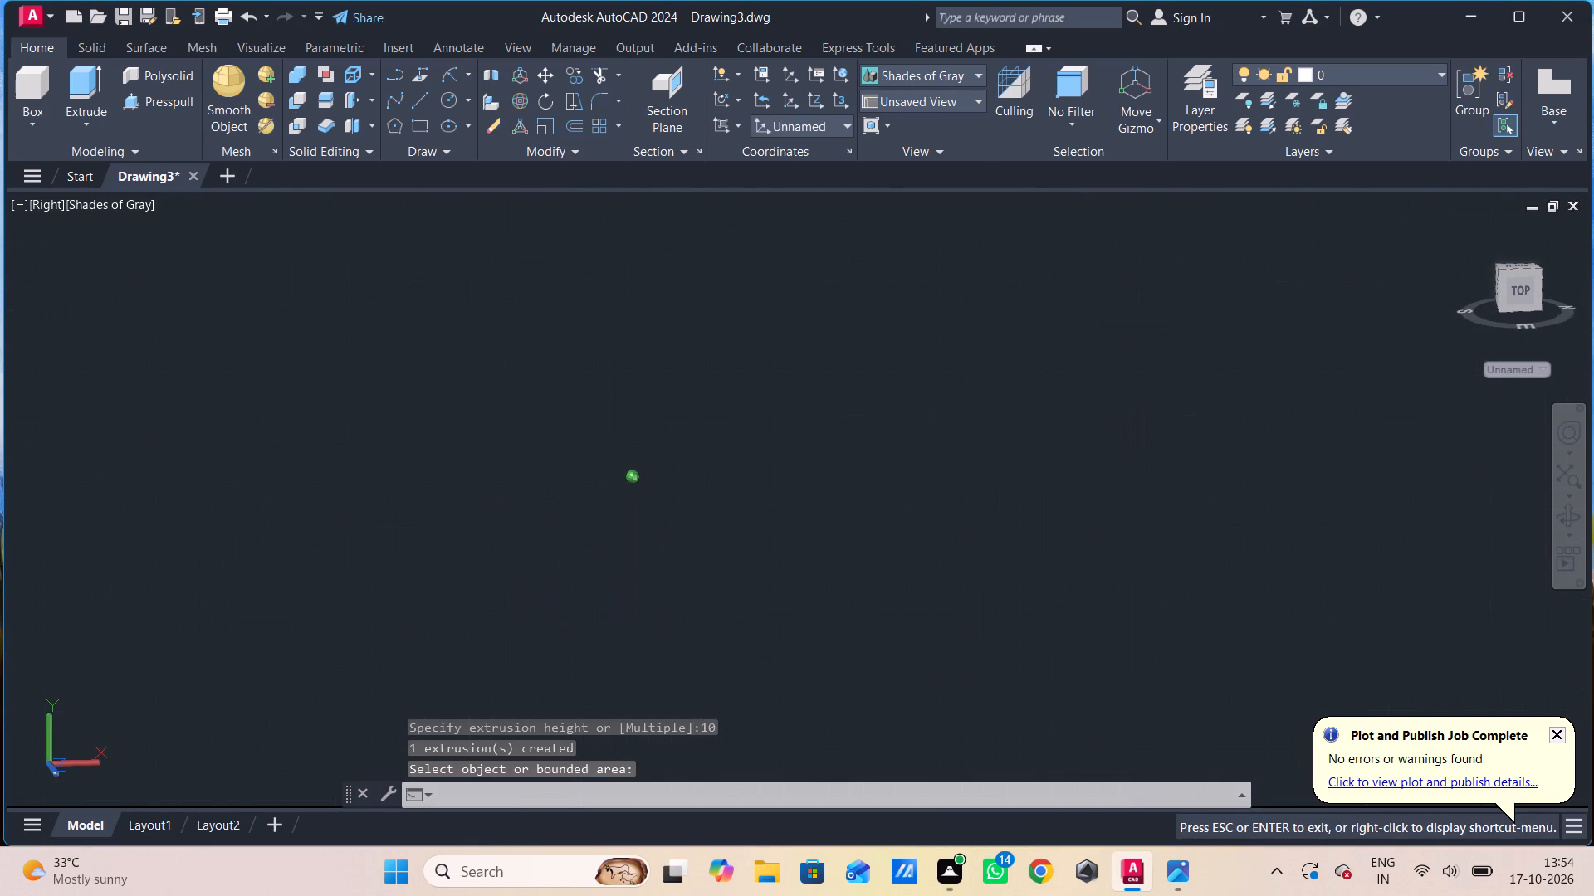
# Move the 90 by 40 by 10 block together with its outline lines into the empty space beside the bracket's plate.
pyautogui.keyDown('shift'); pyautogui.moveTo(1074, 588); pyautogui.dragTo(1072, 584, button='middle'); pyautogui.keyUp('shift')
pyautogui.scroll(2, 1067, 535)
pyautogui.scroll(-8, 1067, 535)
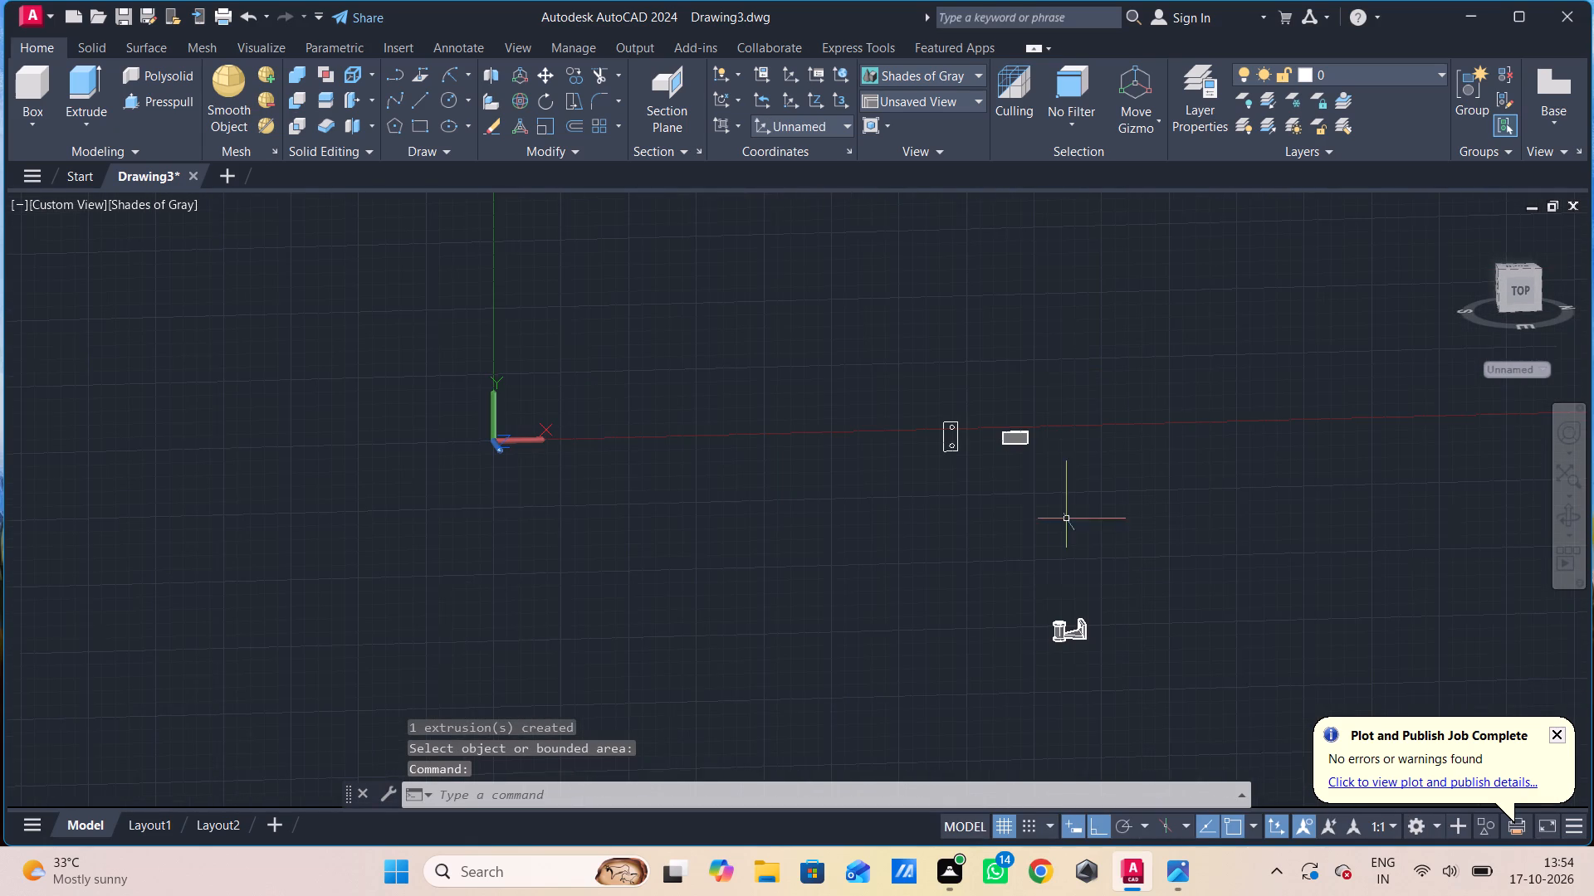
pyautogui.scroll(3, 1106, 655)
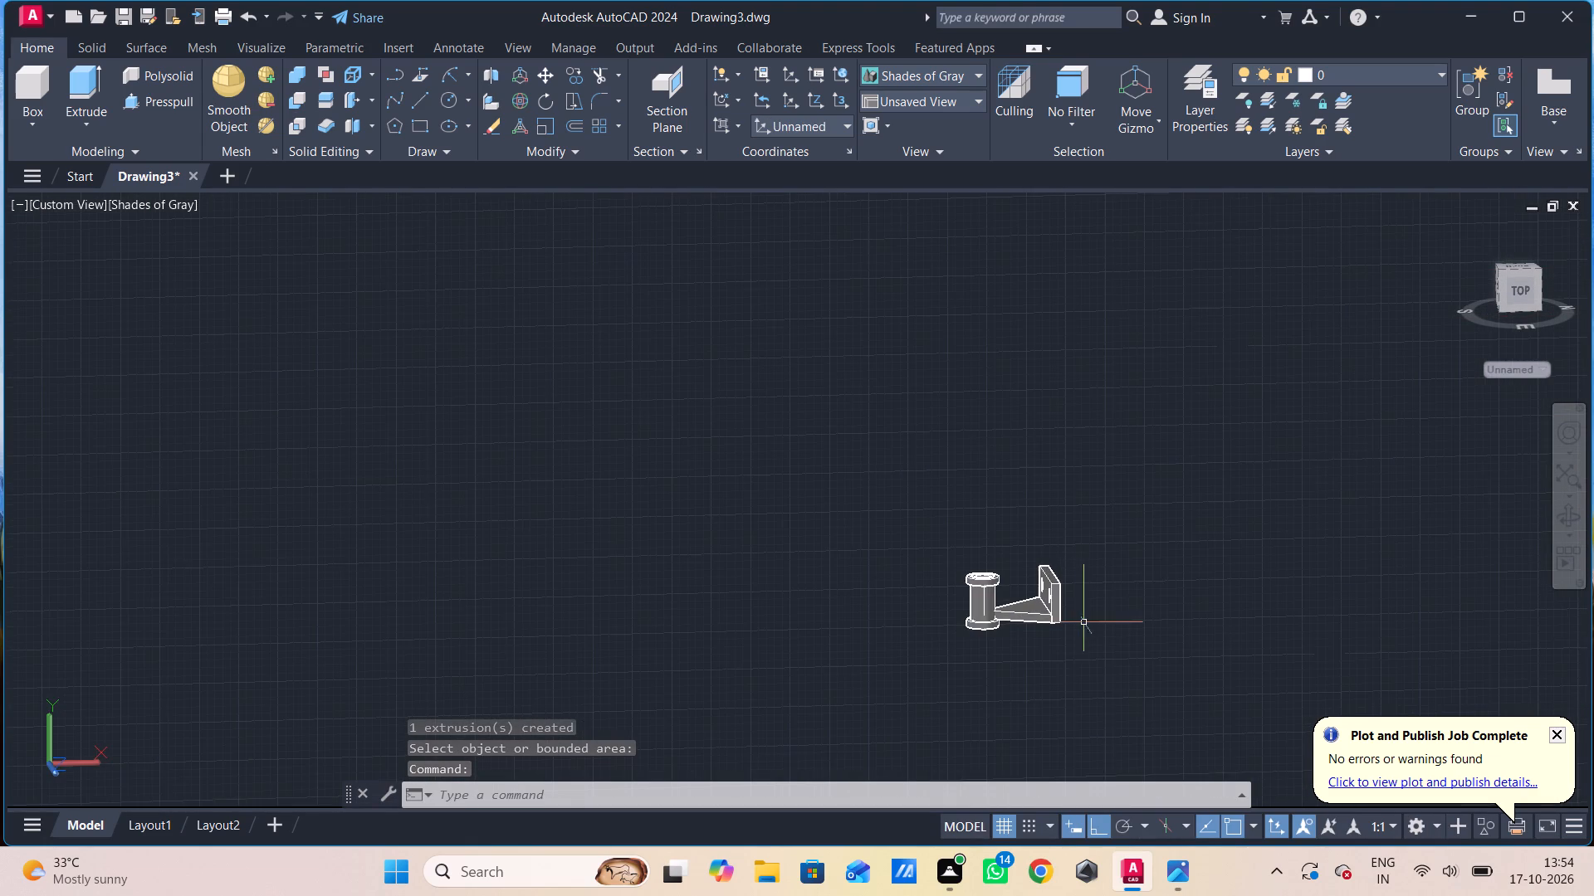
pyautogui.moveTo(969, 633); pyautogui.dragTo(883, 659, button='middle')
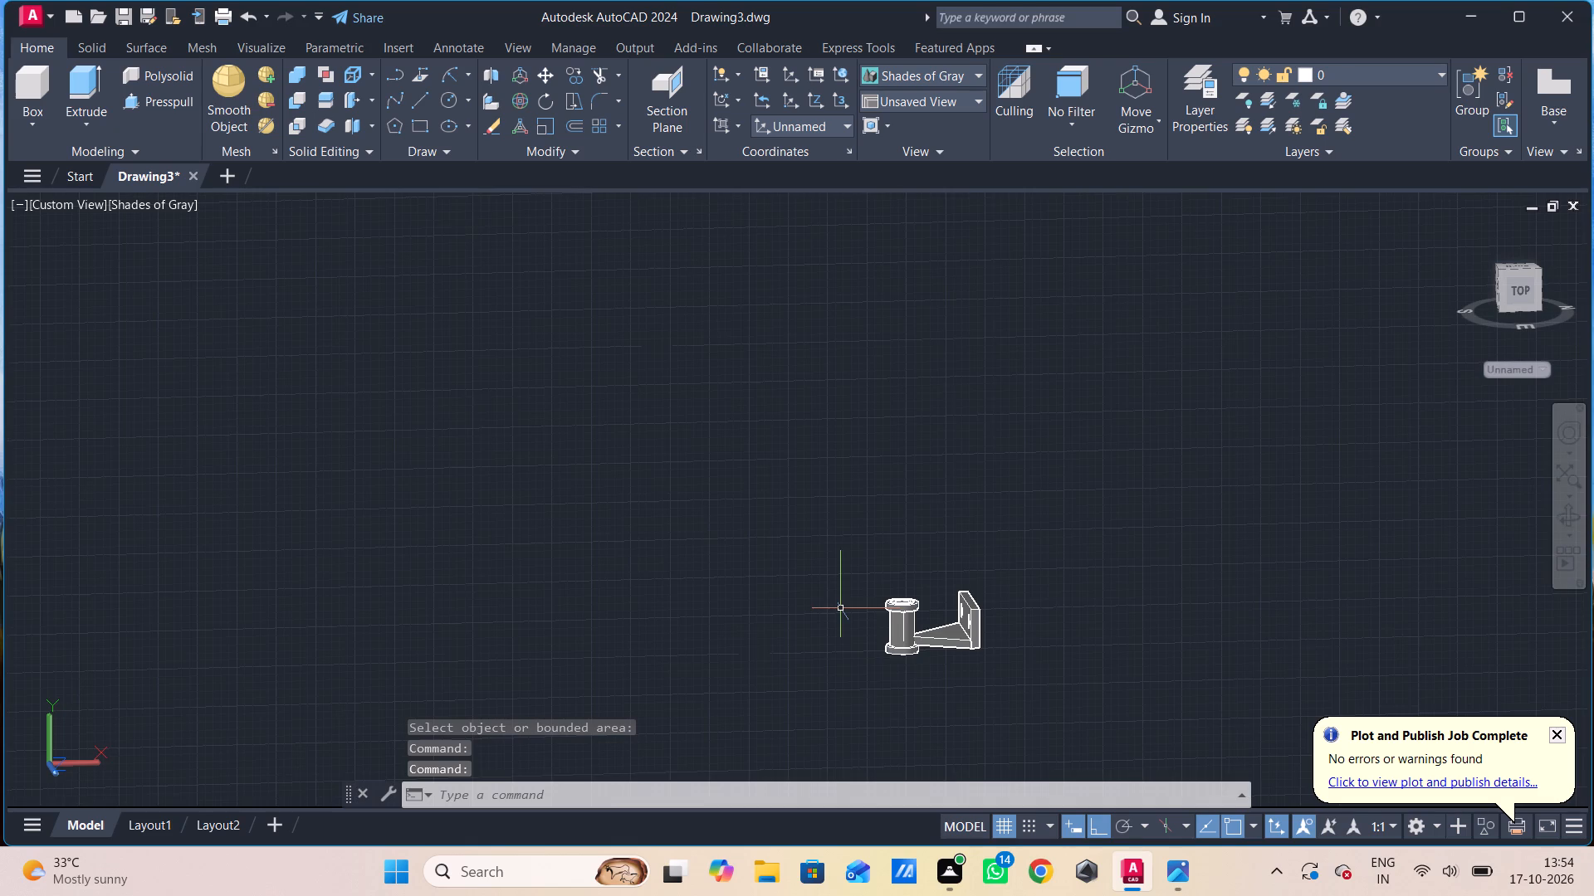
pyautogui.scroll(-1, 841, 610)
pyautogui.moveTo(771, 387); pyautogui.dragTo(761, 358)
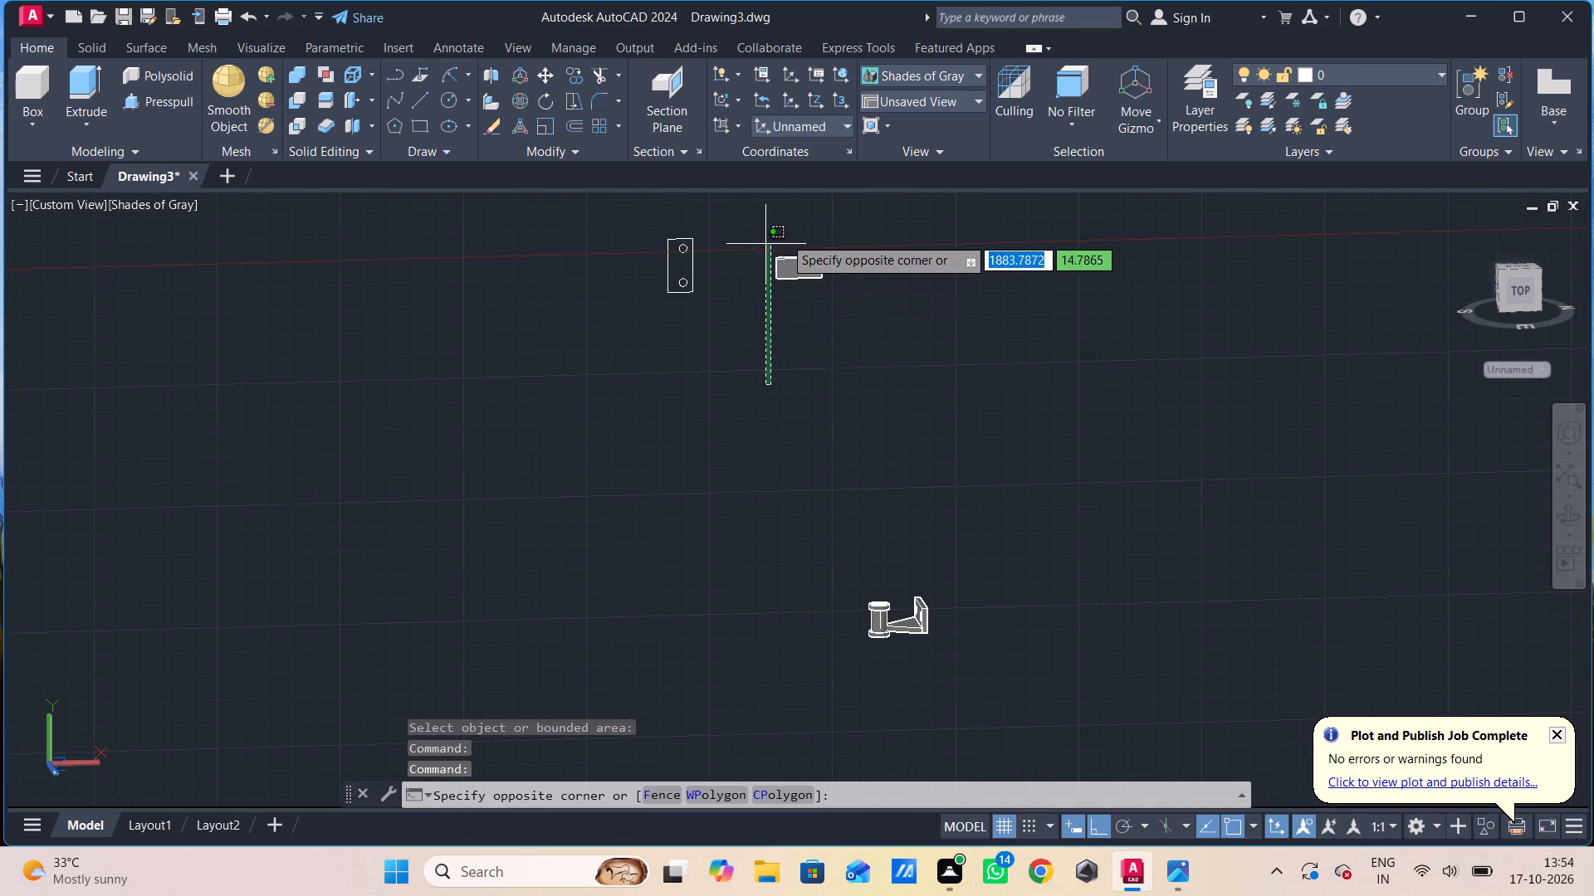
pyautogui.click(819, 230)
pyautogui.click(863, 246)
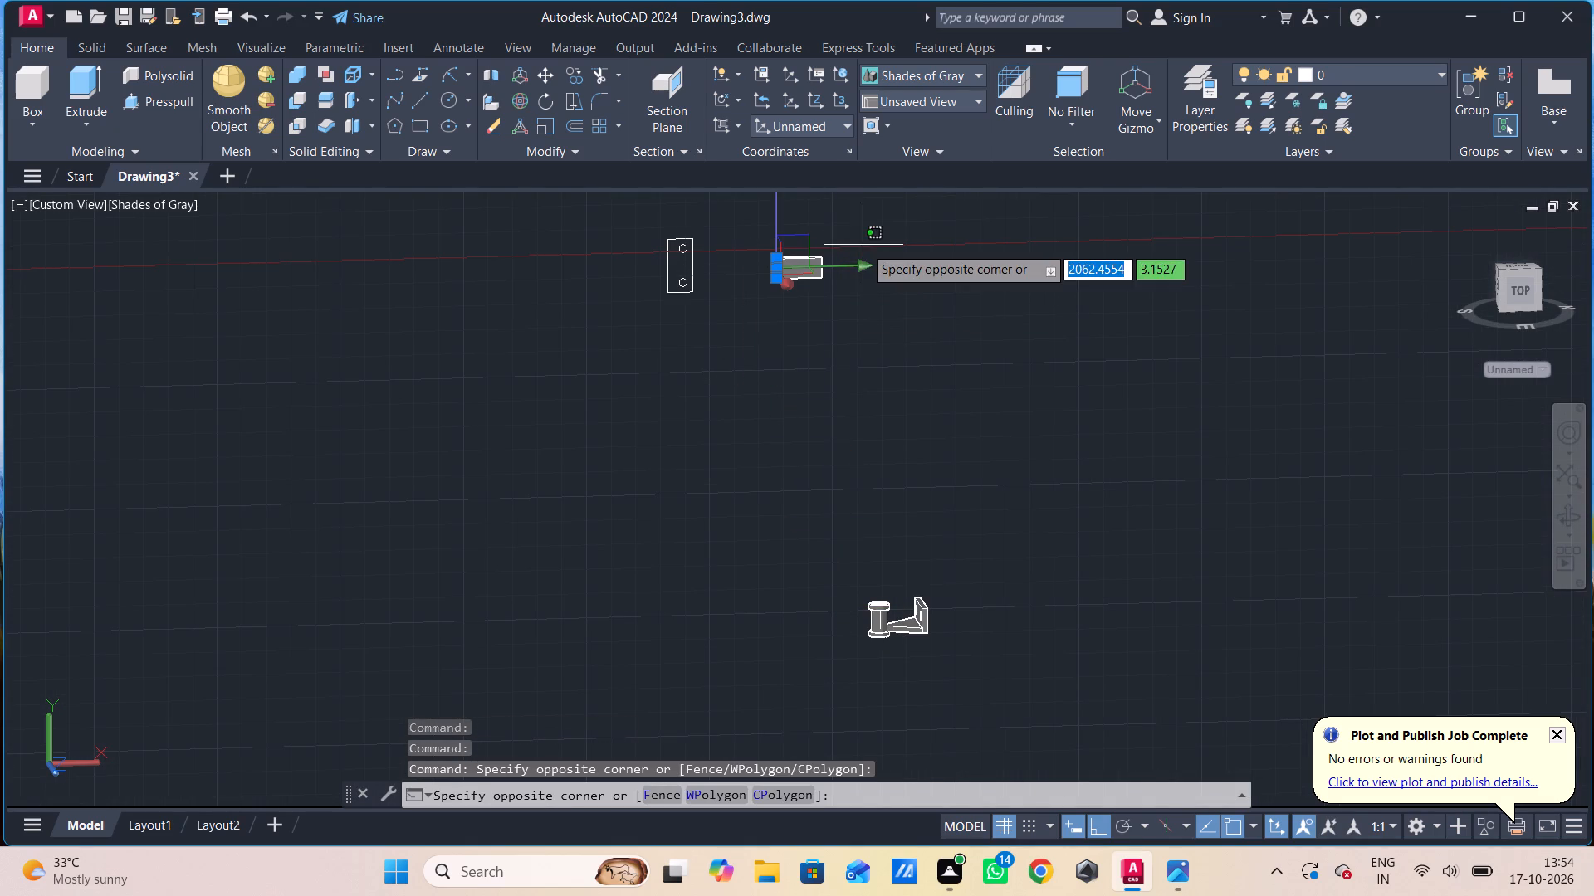
pyautogui.press('Escape')
pyautogui.click(863, 246)
pyautogui.press('Escape')
pyautogui.press('Escape')
pyautogui.moveTo(863, 246); pyautogui.dragTo(861, 274)
pyautogui.click(775, 341)
pyautogui.press('m')
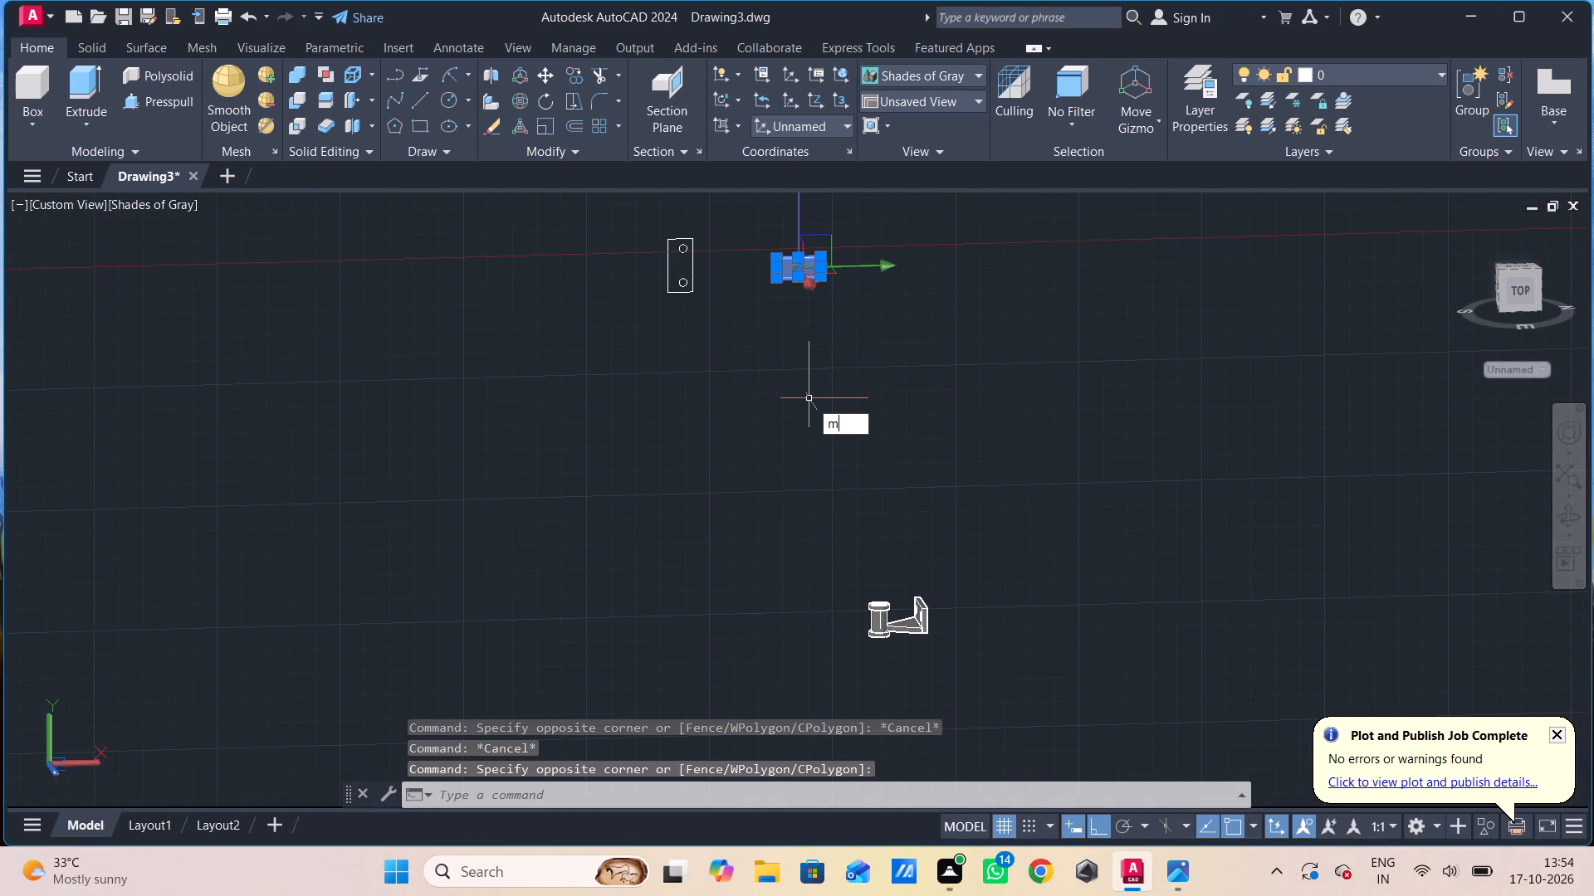
pyautogui.press('space')
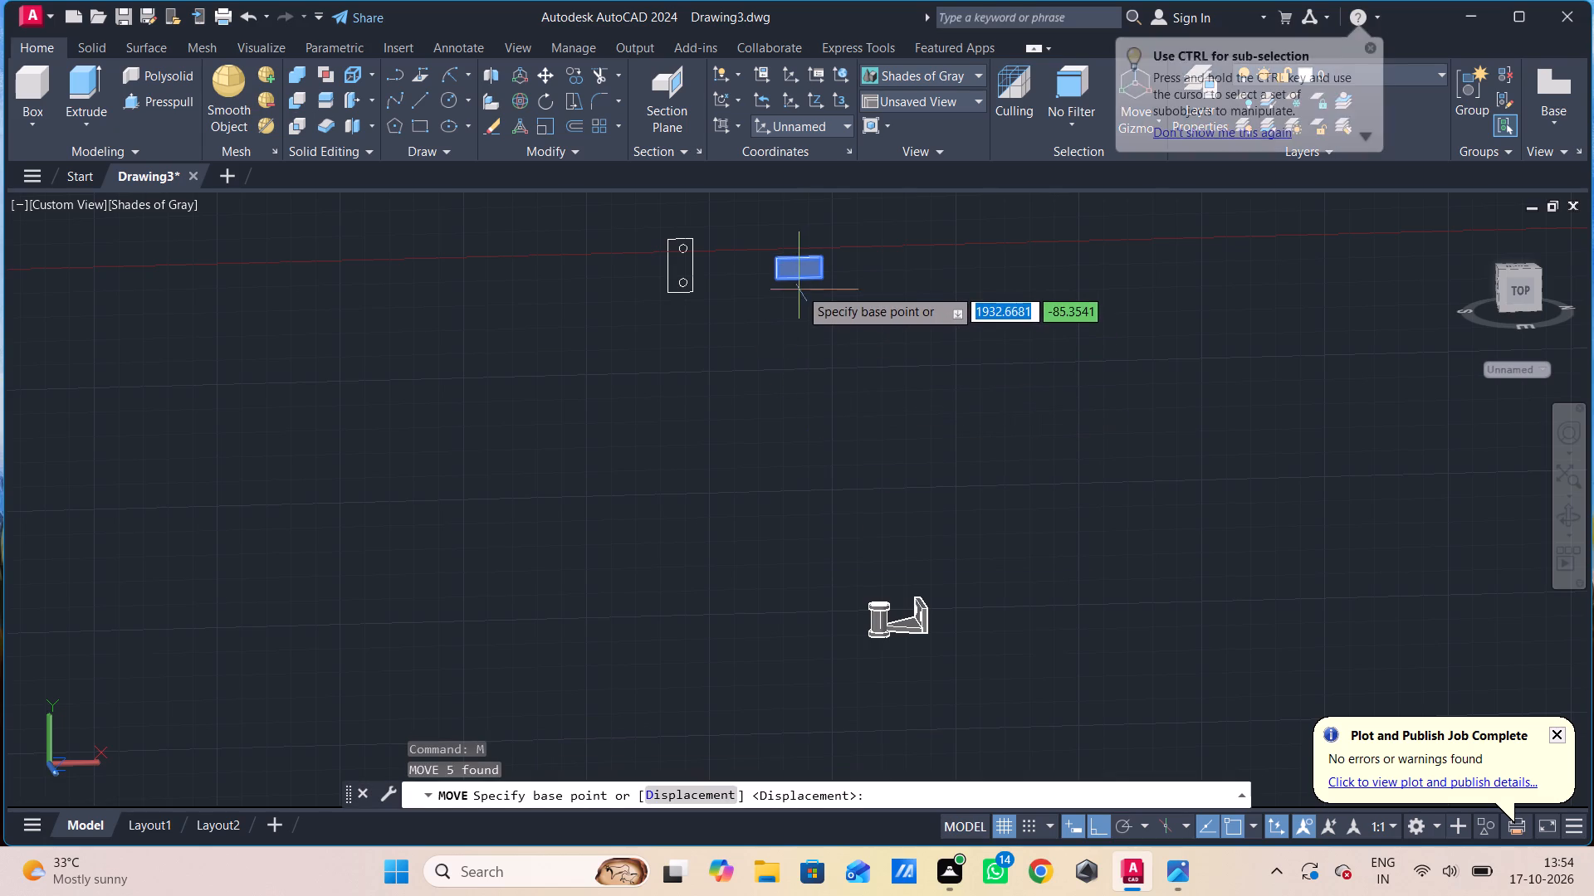
pyautogui.click(799, 270)
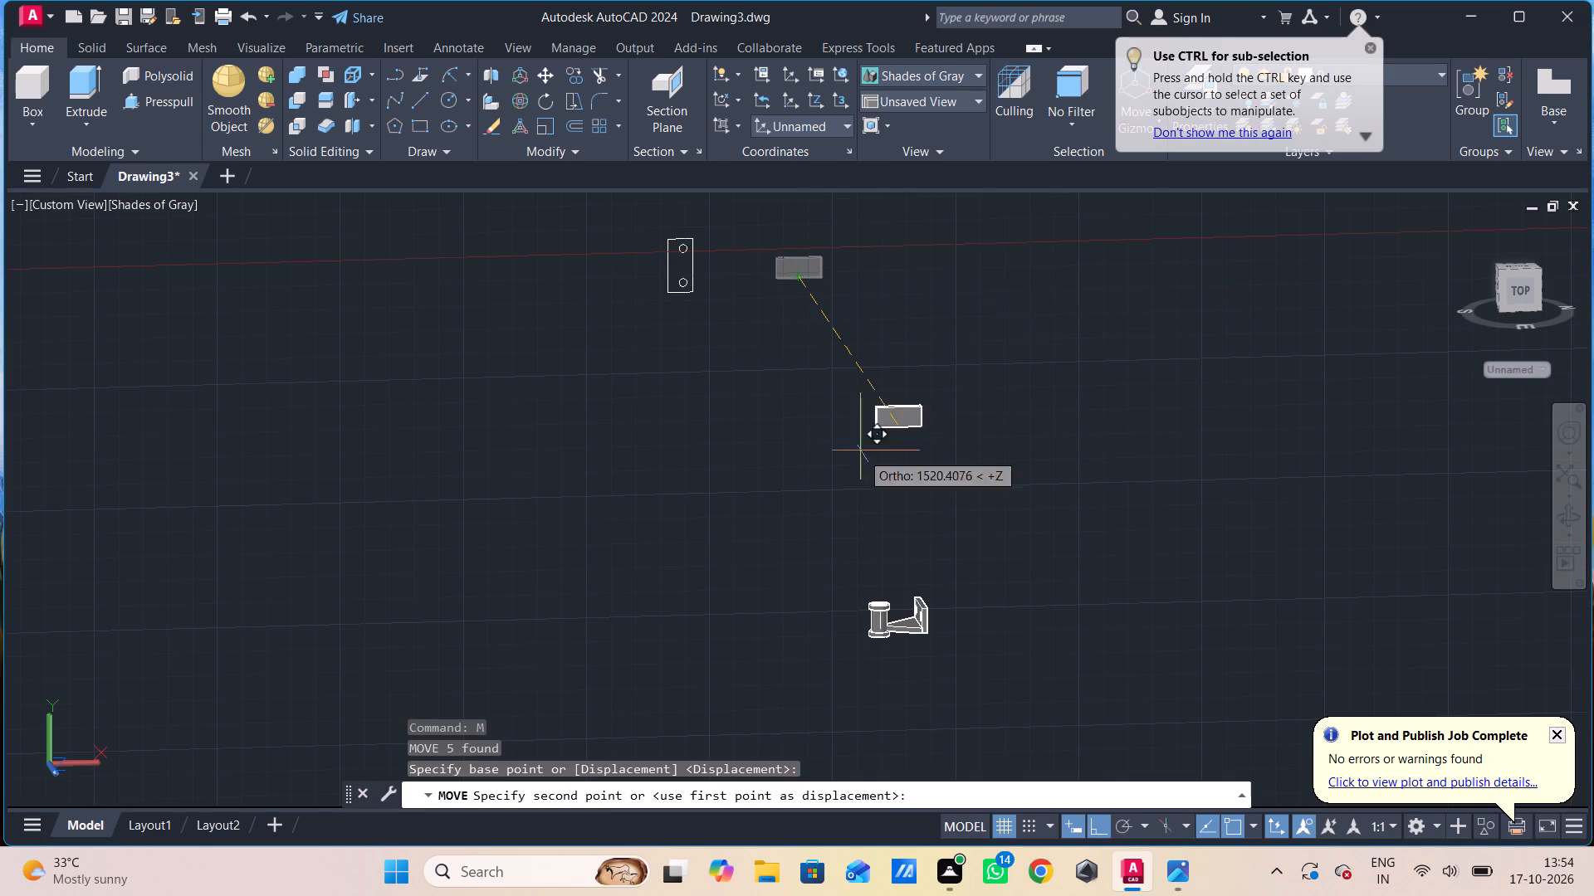
pyautogui.click(968, 624)
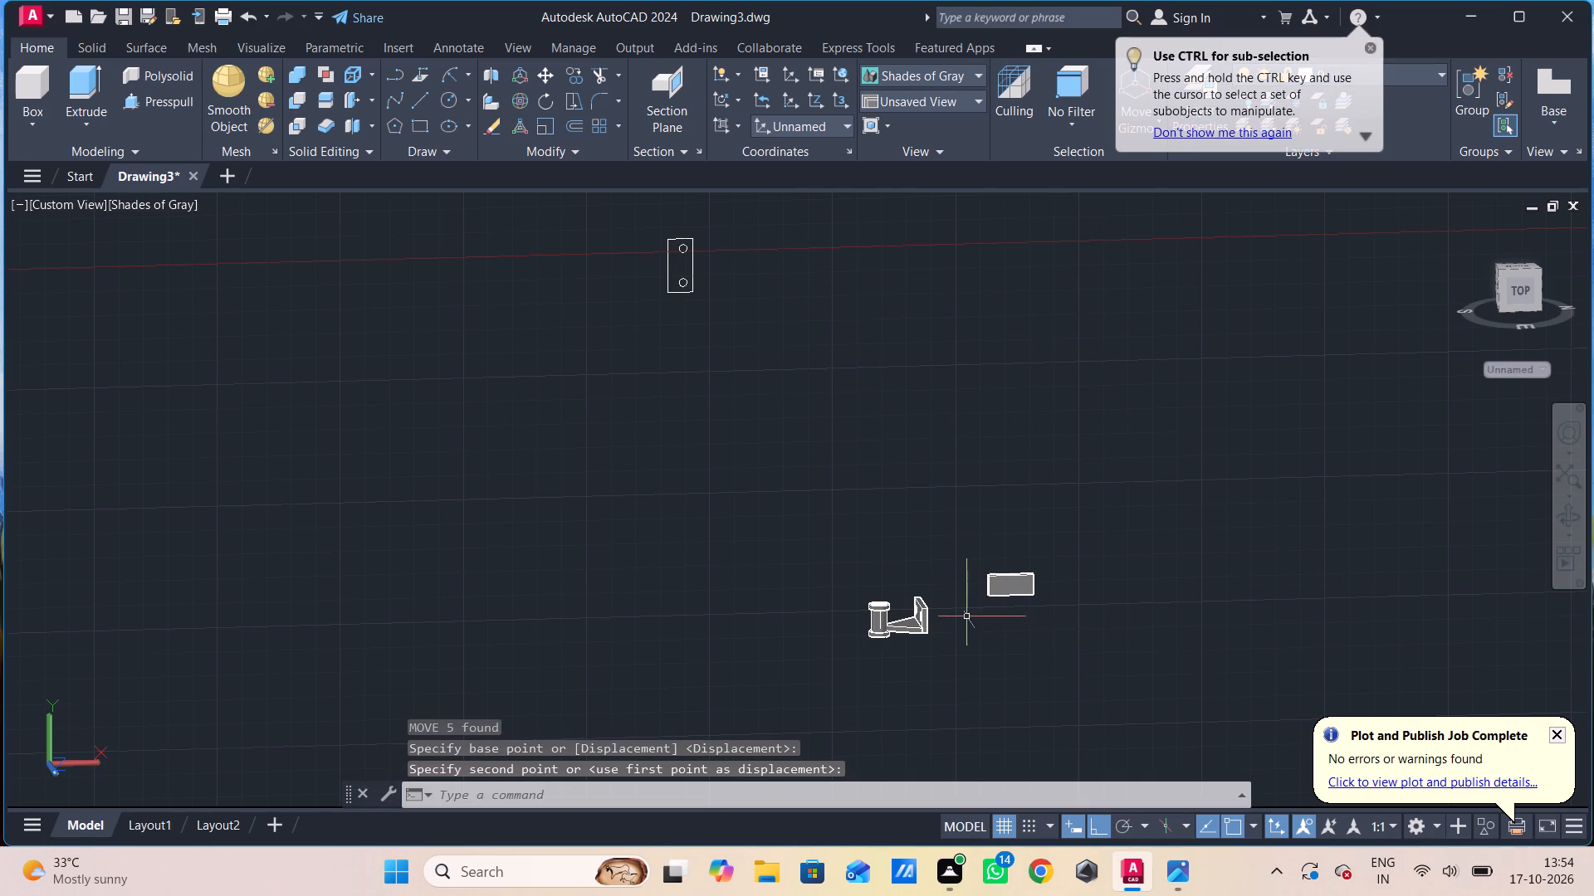
# Move the block by the midpoint of its short top end edge onto the midpoint of the plate's outer top edge.
pyautogui.scroll(2, 992, 565)
pyautogui.moveTo(914, 514); pyautogui.dragTo(837, 421, button='middle')
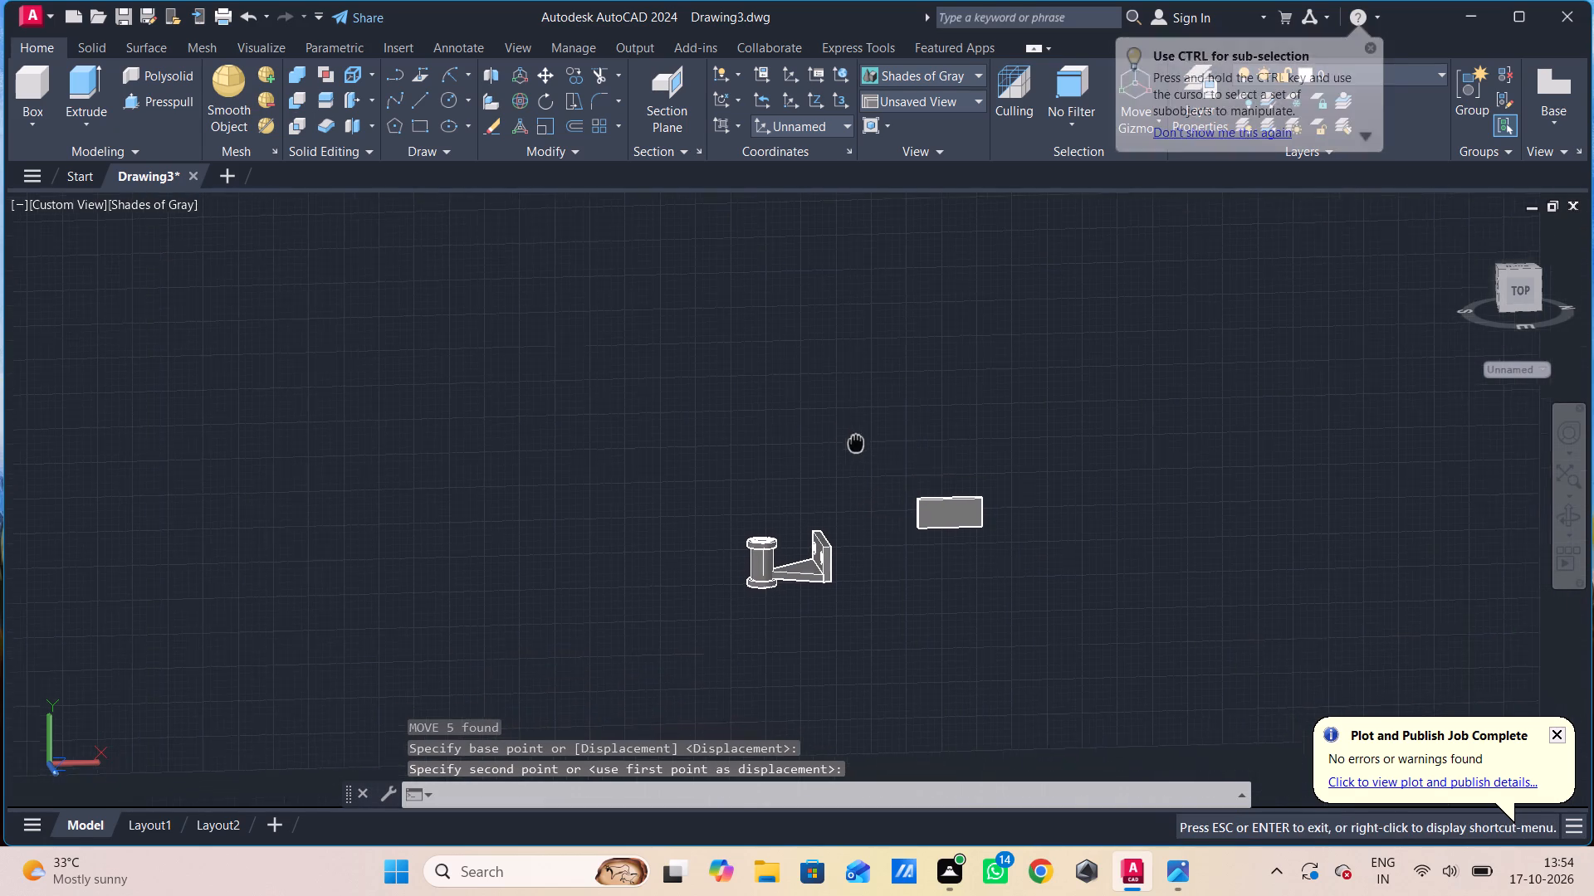
pyautogui.moveTo(837, 421); pyautogui.dragTo(835, 418, button='middle')
pyautogui.scroll(5, 882, 502)
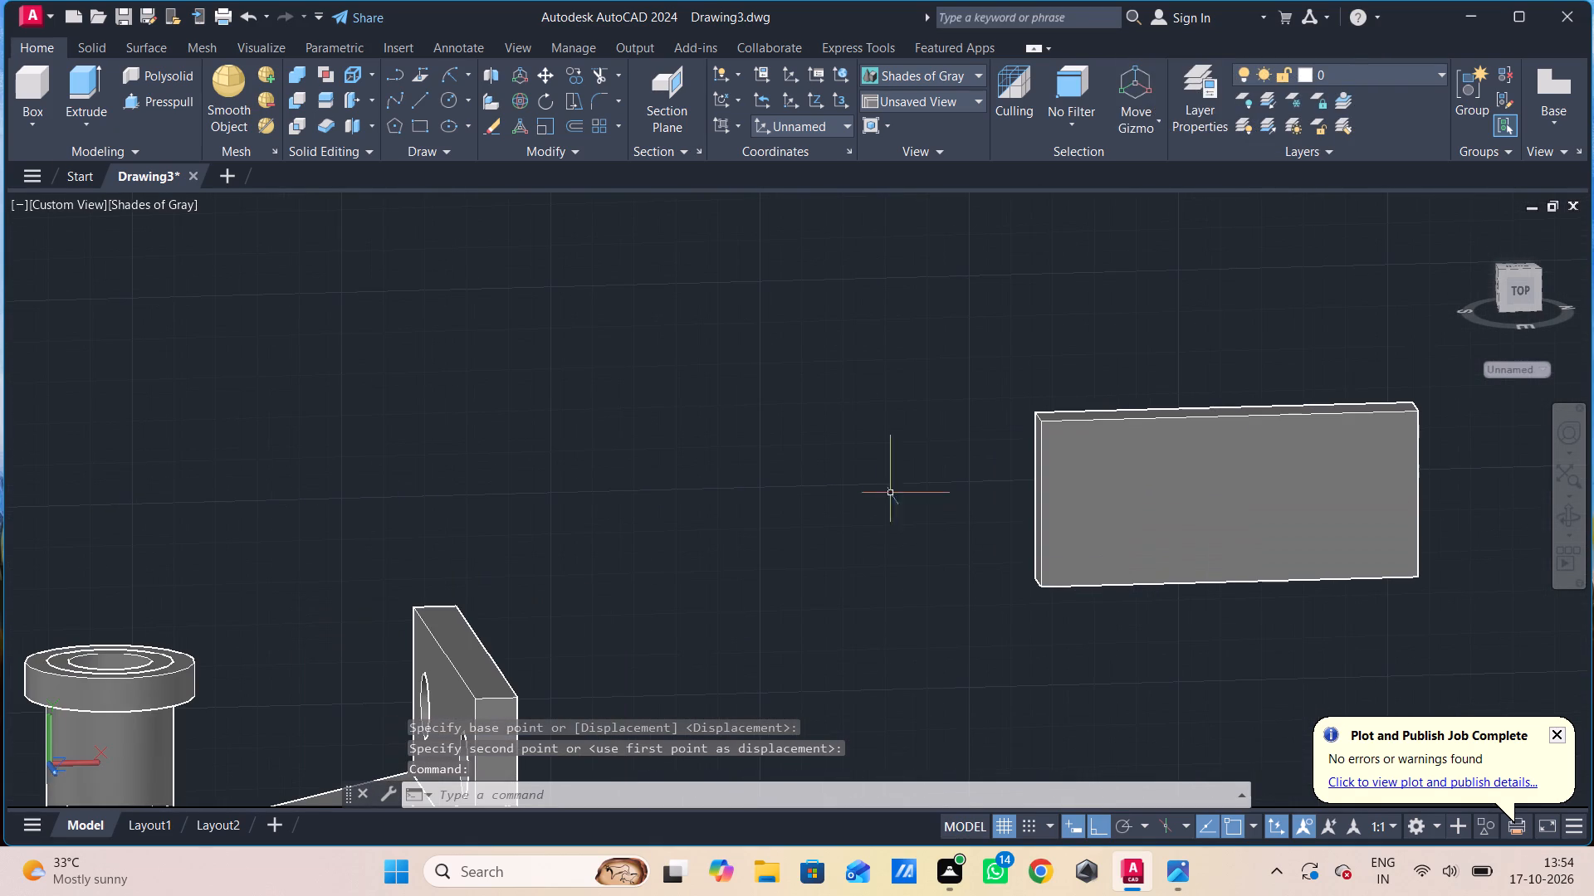
pyautogui.moveTo(951, 490); pyautogui.dragTo(778, 499, button='middle')
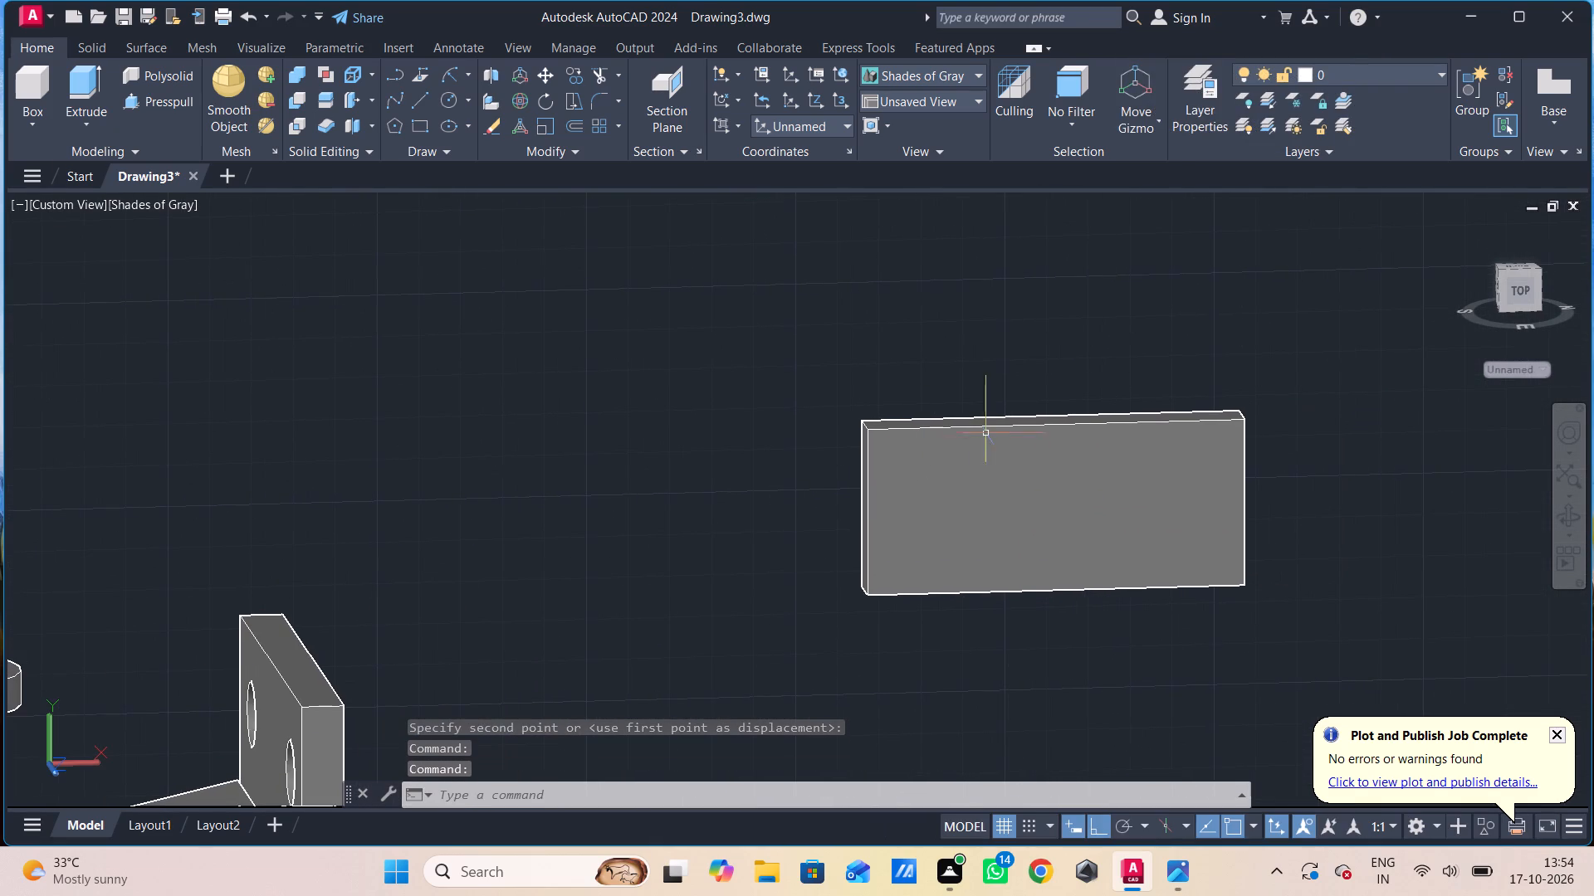
pyautogui.press('space')
pyautogui.press('space')
pyautogui.press('space')
pyautogui.press('space')
pyautogui.press('space')
pyautogui.press('space')
pyautogui.press('space')
pyautogui.press('space')
pyautogui.press('space')
pyautogui.press('space')
pyautogui.press('space')
pyautogui.press('space')
pyautogui.press('space')
pyautogui.press('space')
pyautogui.press('space')
pyautogui.press('space')
pyautogui.press('space')
pyautogui.press('space')
pyautogui.press('space')
pyautogui.press('space')
pyautogui.moveTo(1001, 432); pyautogui.dragTo(1004, 450, button='middle')
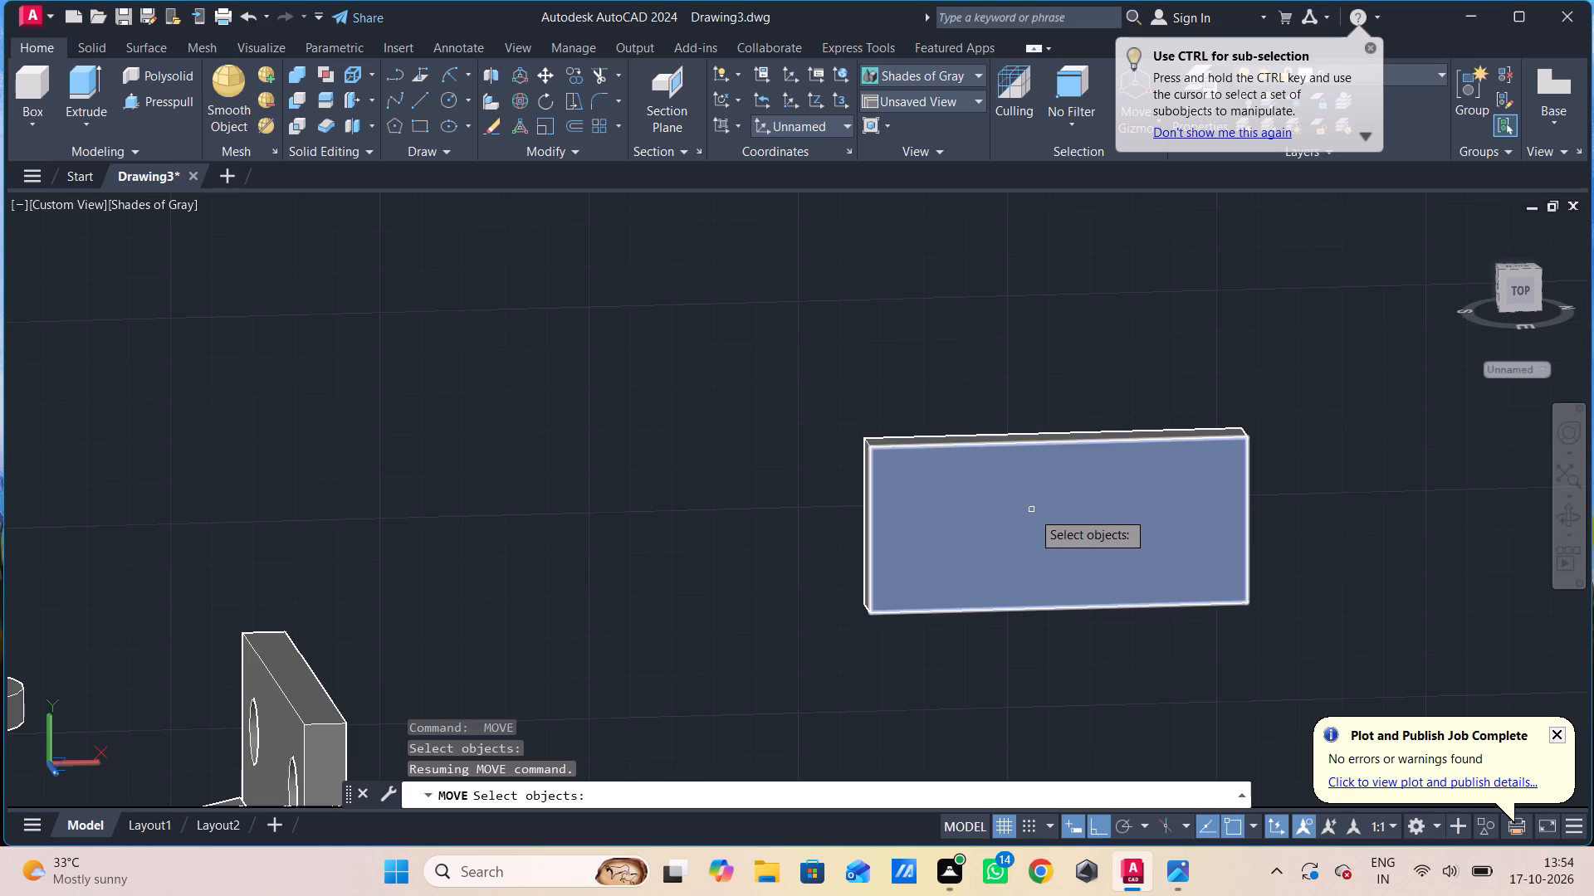
pyautogui.keyDown('shift'); pyautogui.moveTo(1032, 511); pyautogui.dragTo(1038, 547, button='middle'); pyautogui.keyUp('shift')
pyautogui.click(1090, 377)
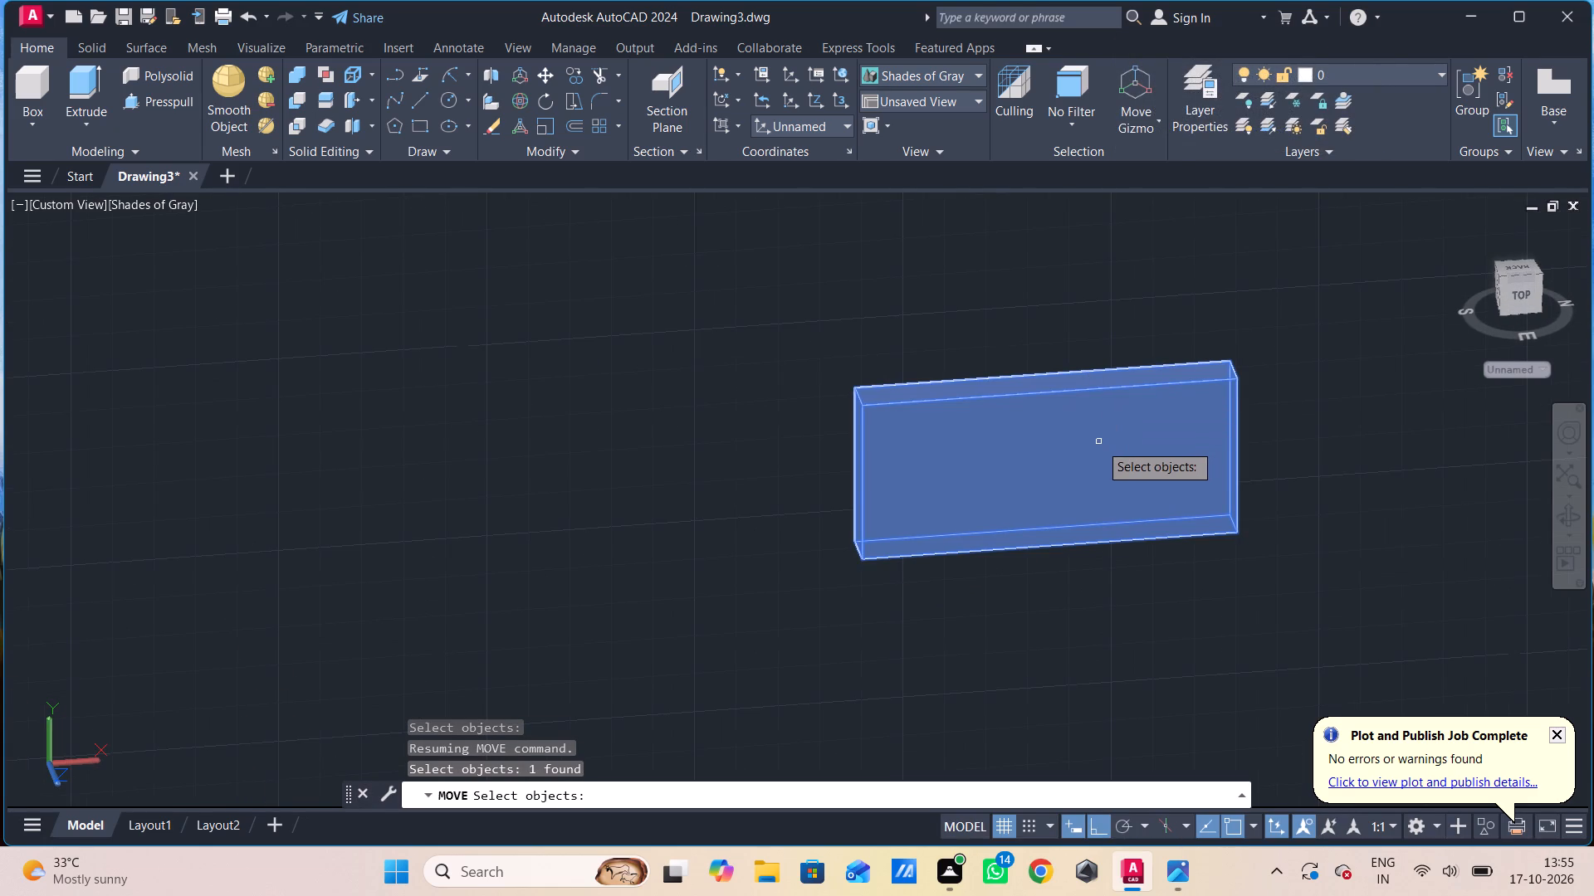
pyautogui.press('m')
pyautogui.press('space')
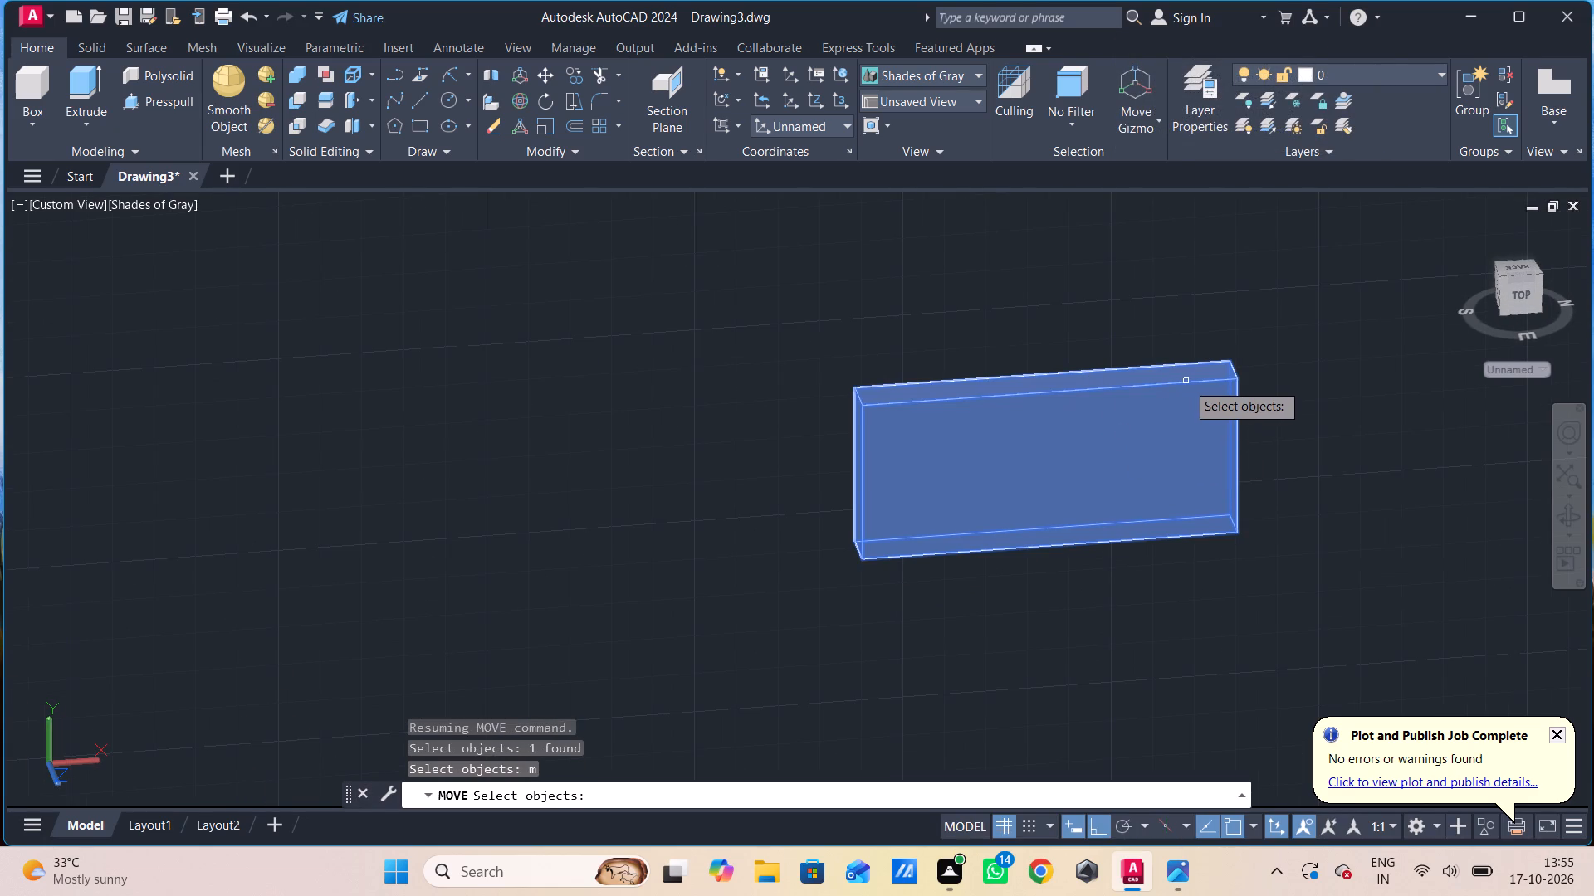
pyautogui.click(1186, 382)
pyautogui.press('space')
pyautogui.press('space')
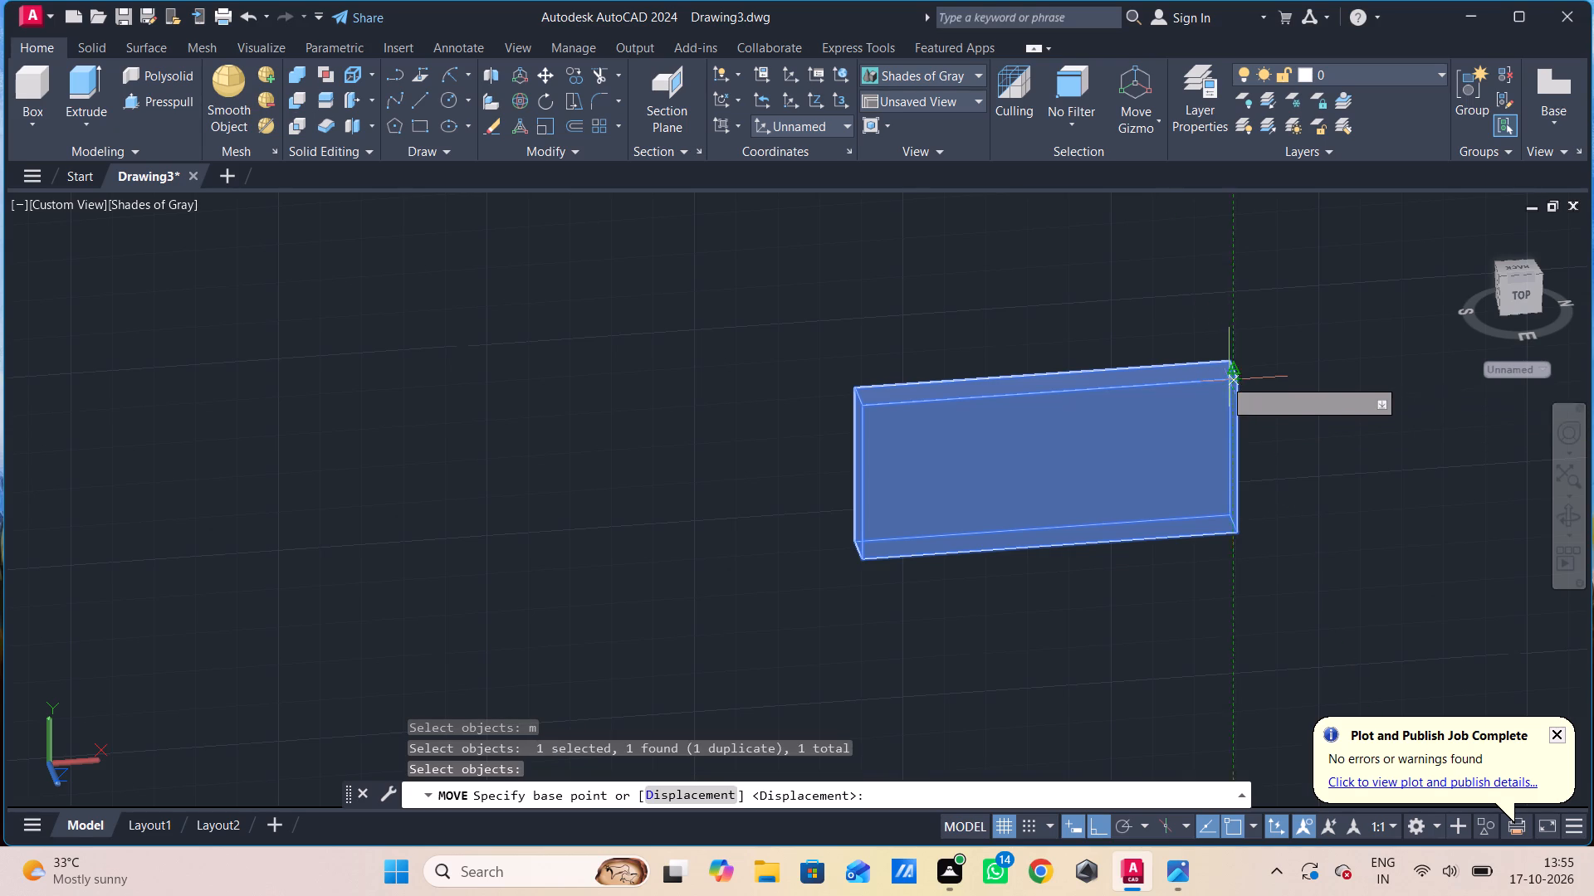
pyautogui.scroll(2, 1227, 370)
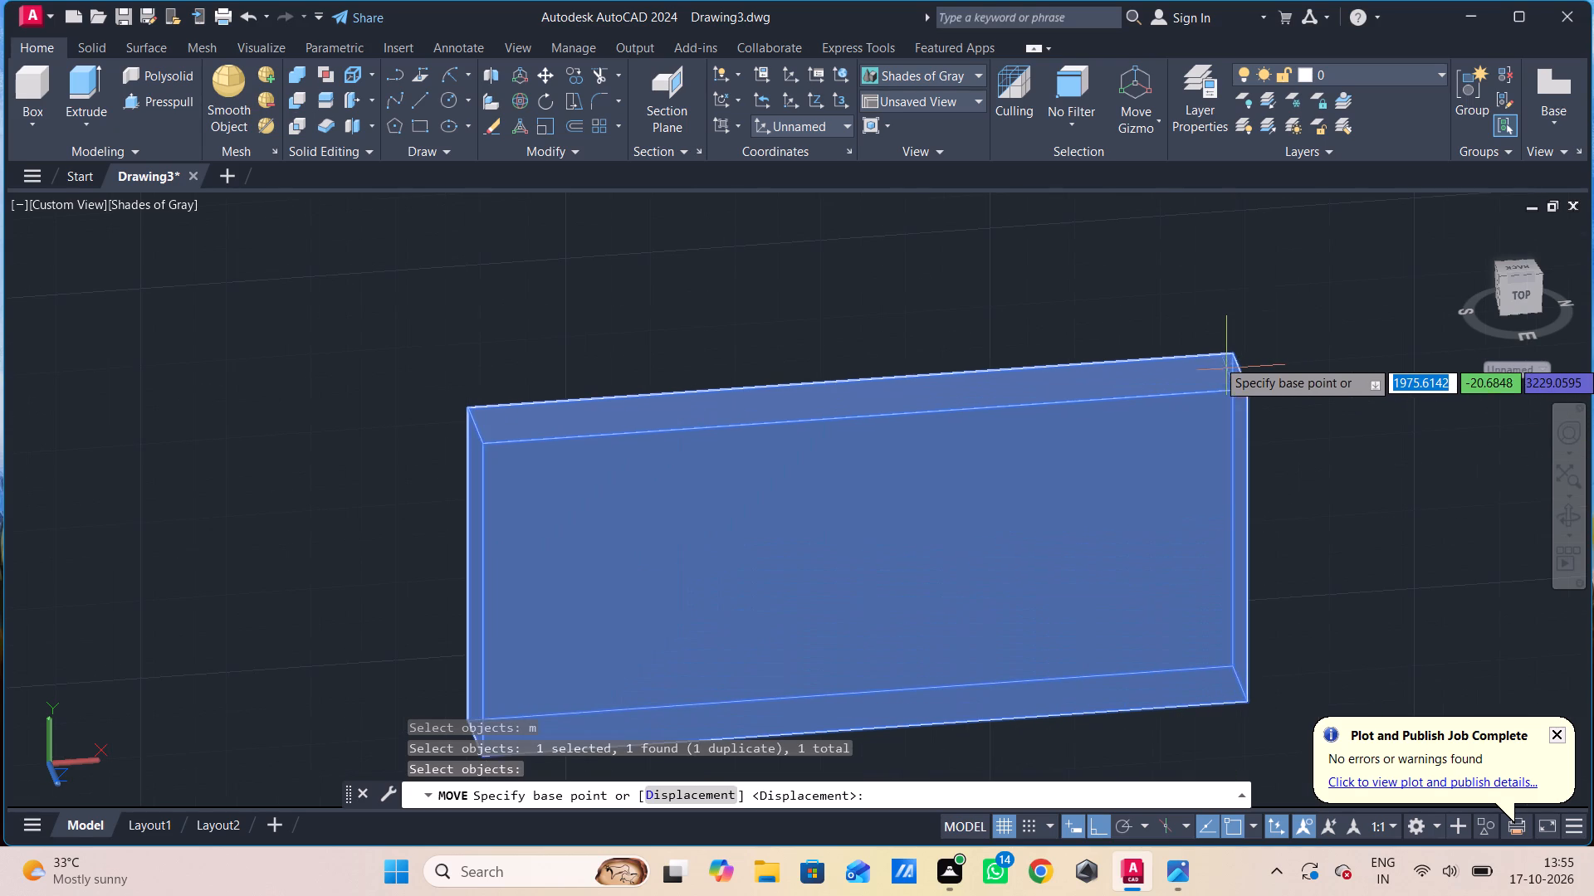
pyautogui.click(1233, 370)
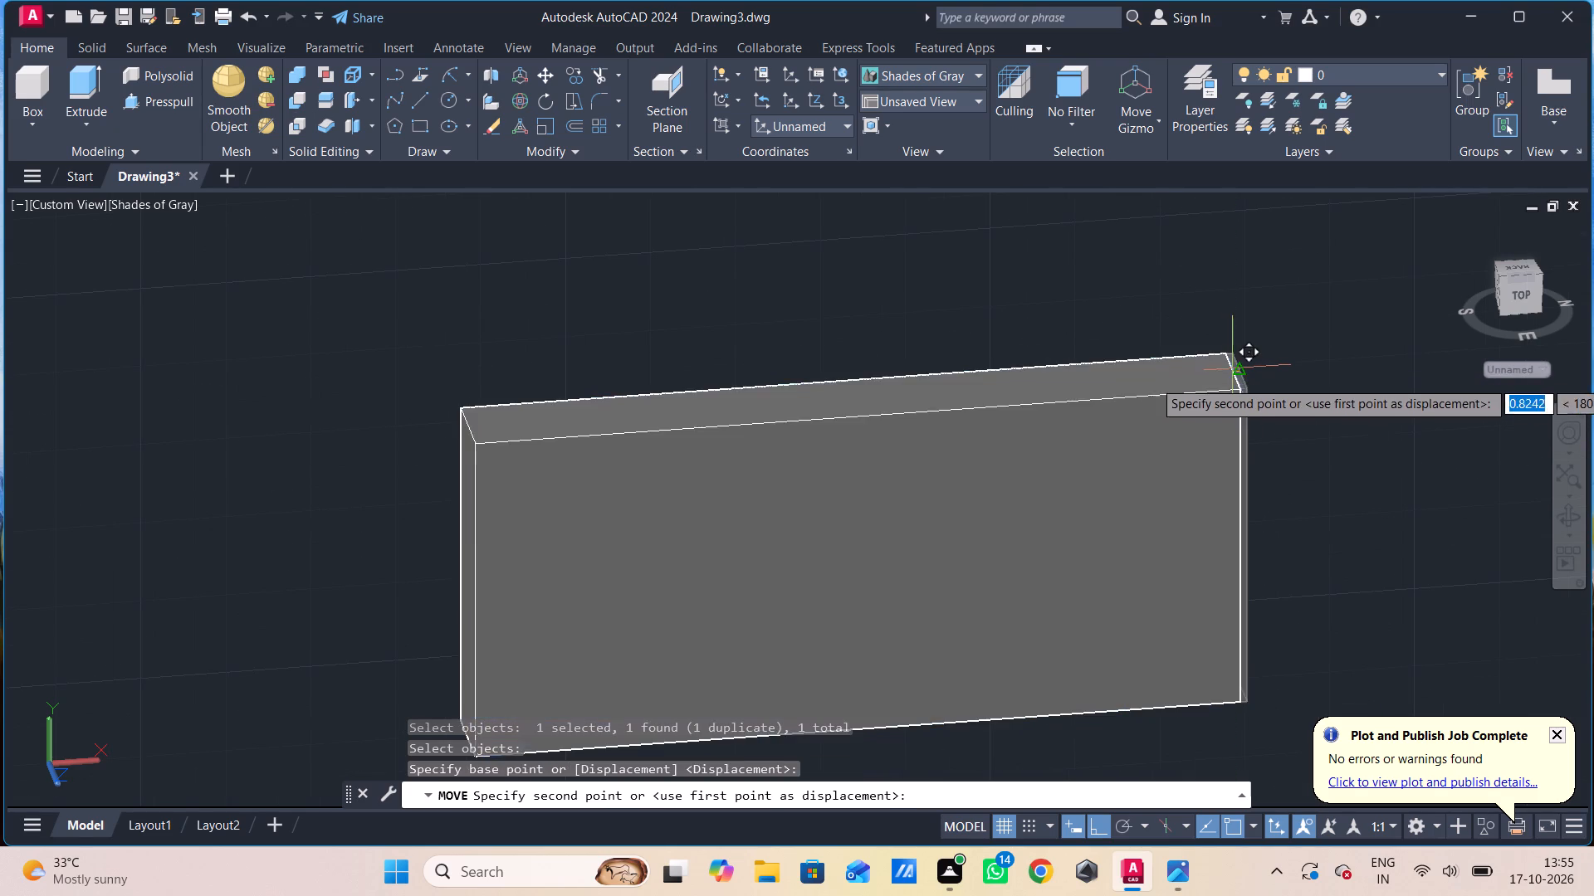
pyautogui.scroll(-4, 1178, 411)
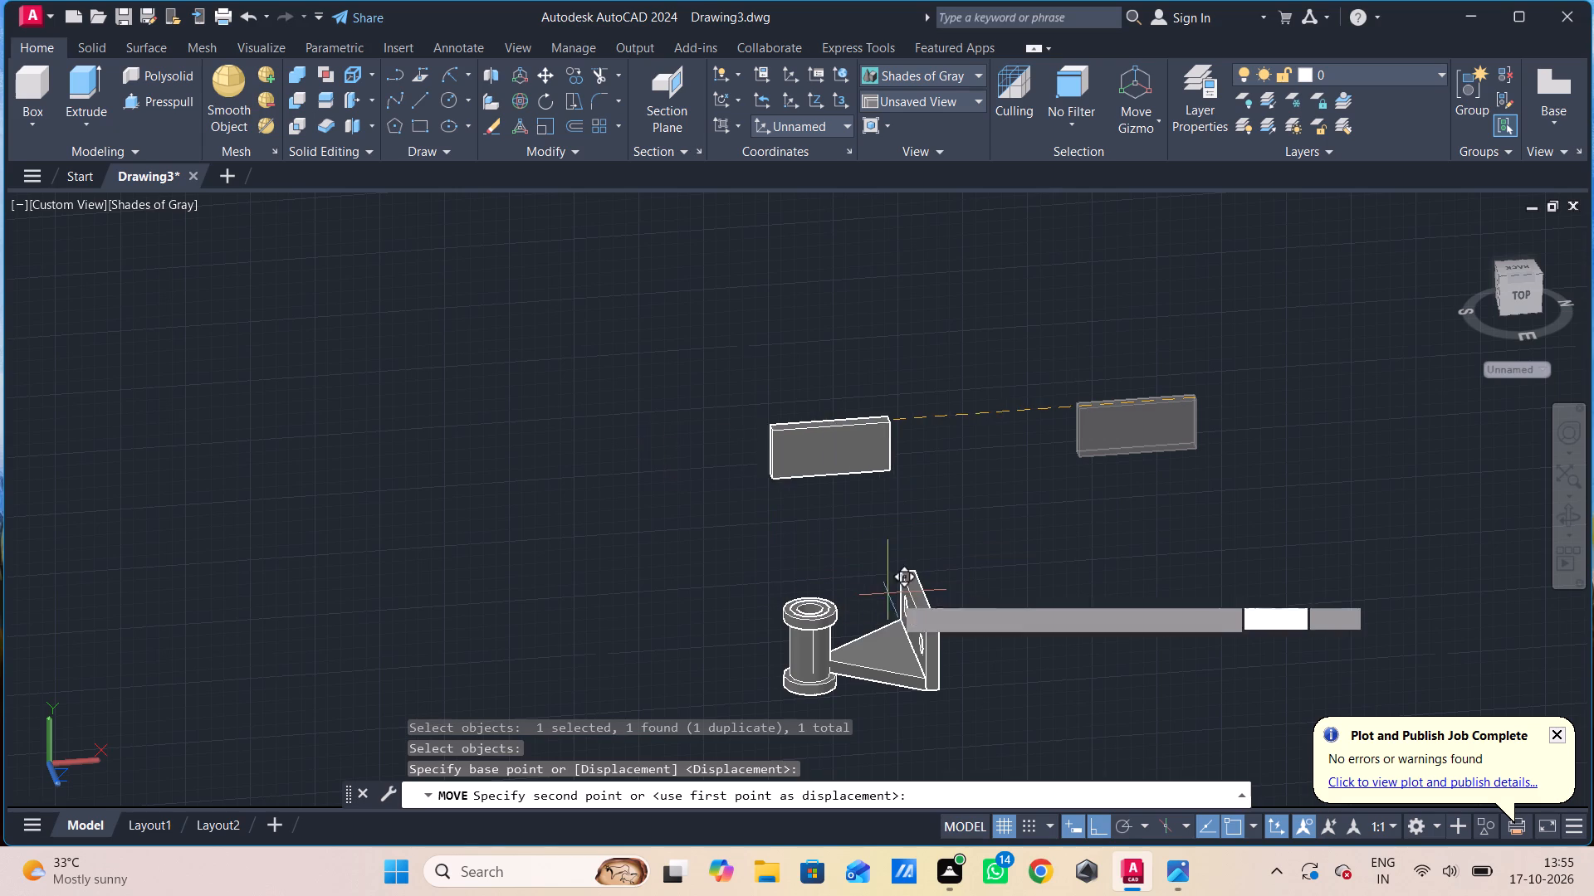
pyautogui.scroll(3, 902, 615)
pyautogui.scroll(2, 887, 516)
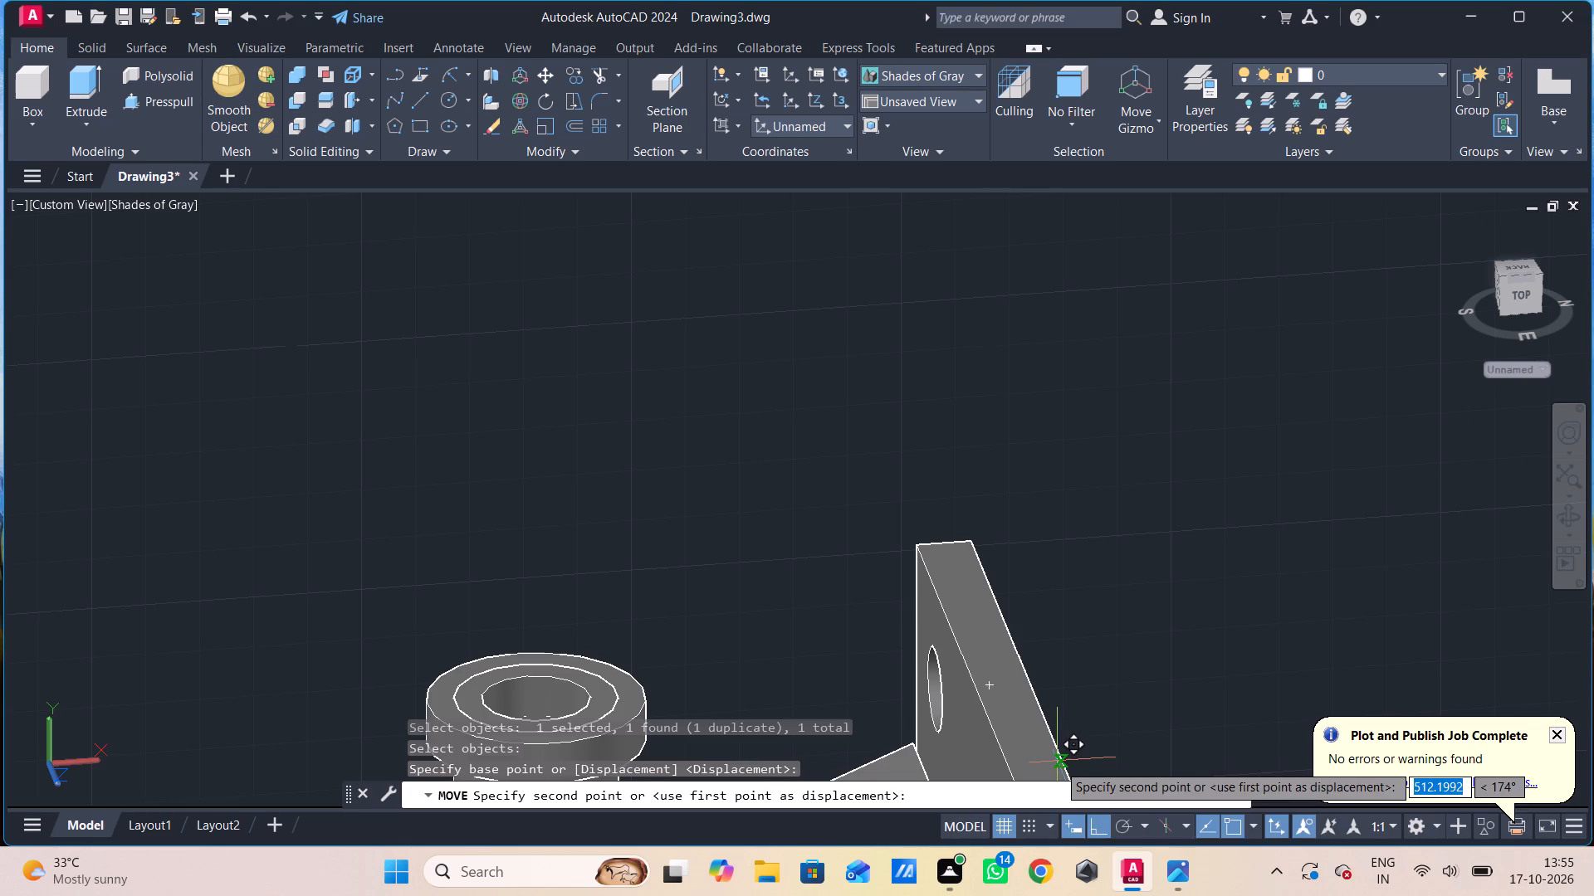
pyautogui.moveTo(1058, 763); pyautogui.dragTo(1001, 642, button='middle')
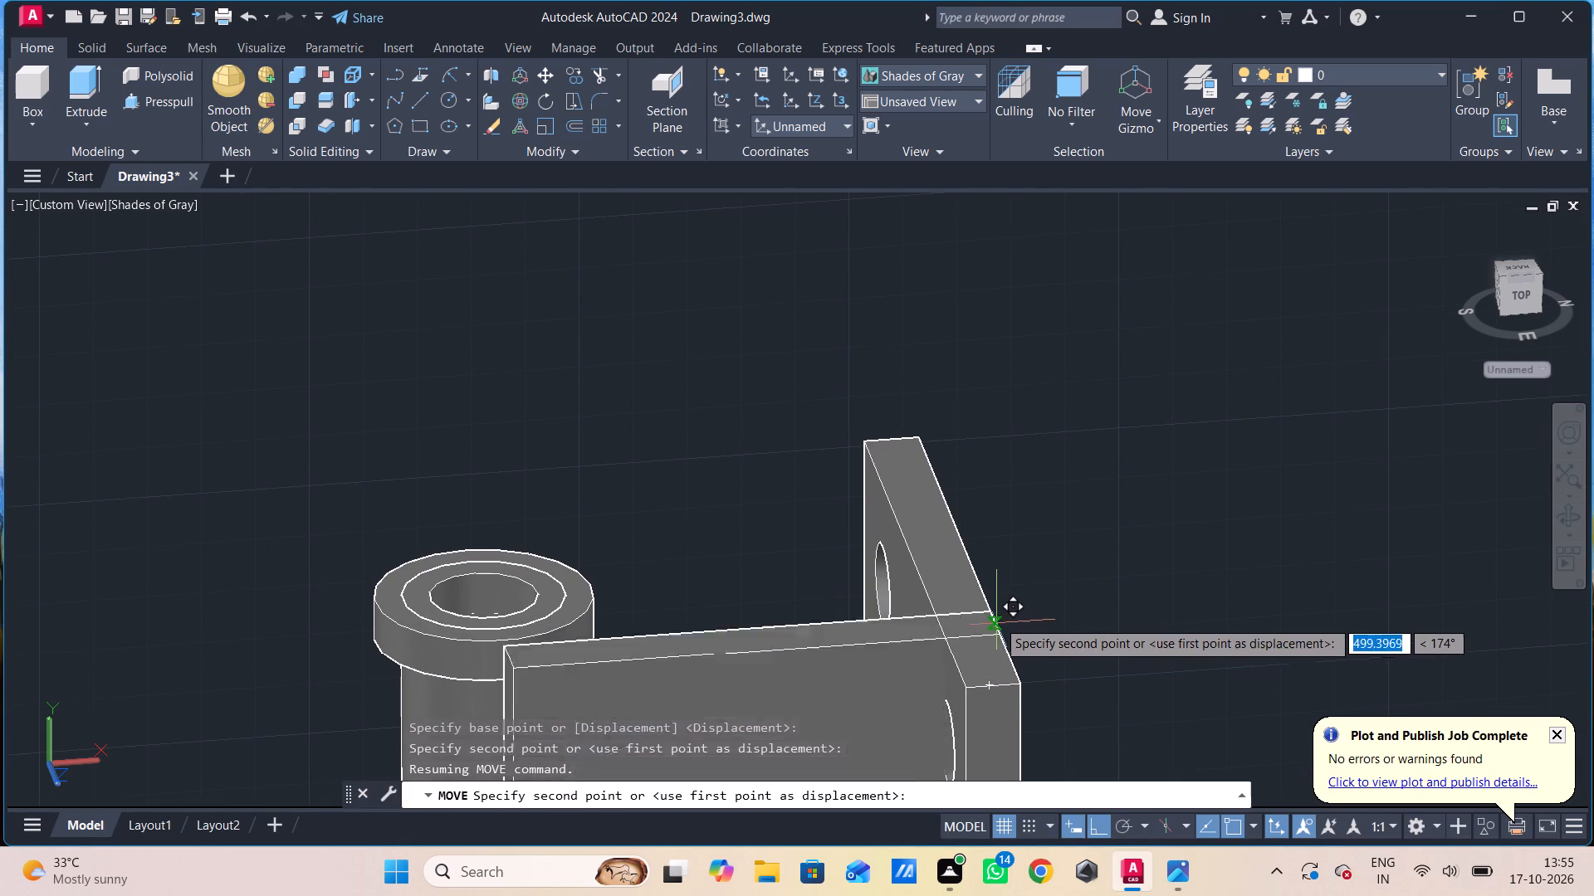
pyautogui.click(980, 567)
pyautogui.scroll(-1, 982, 592)
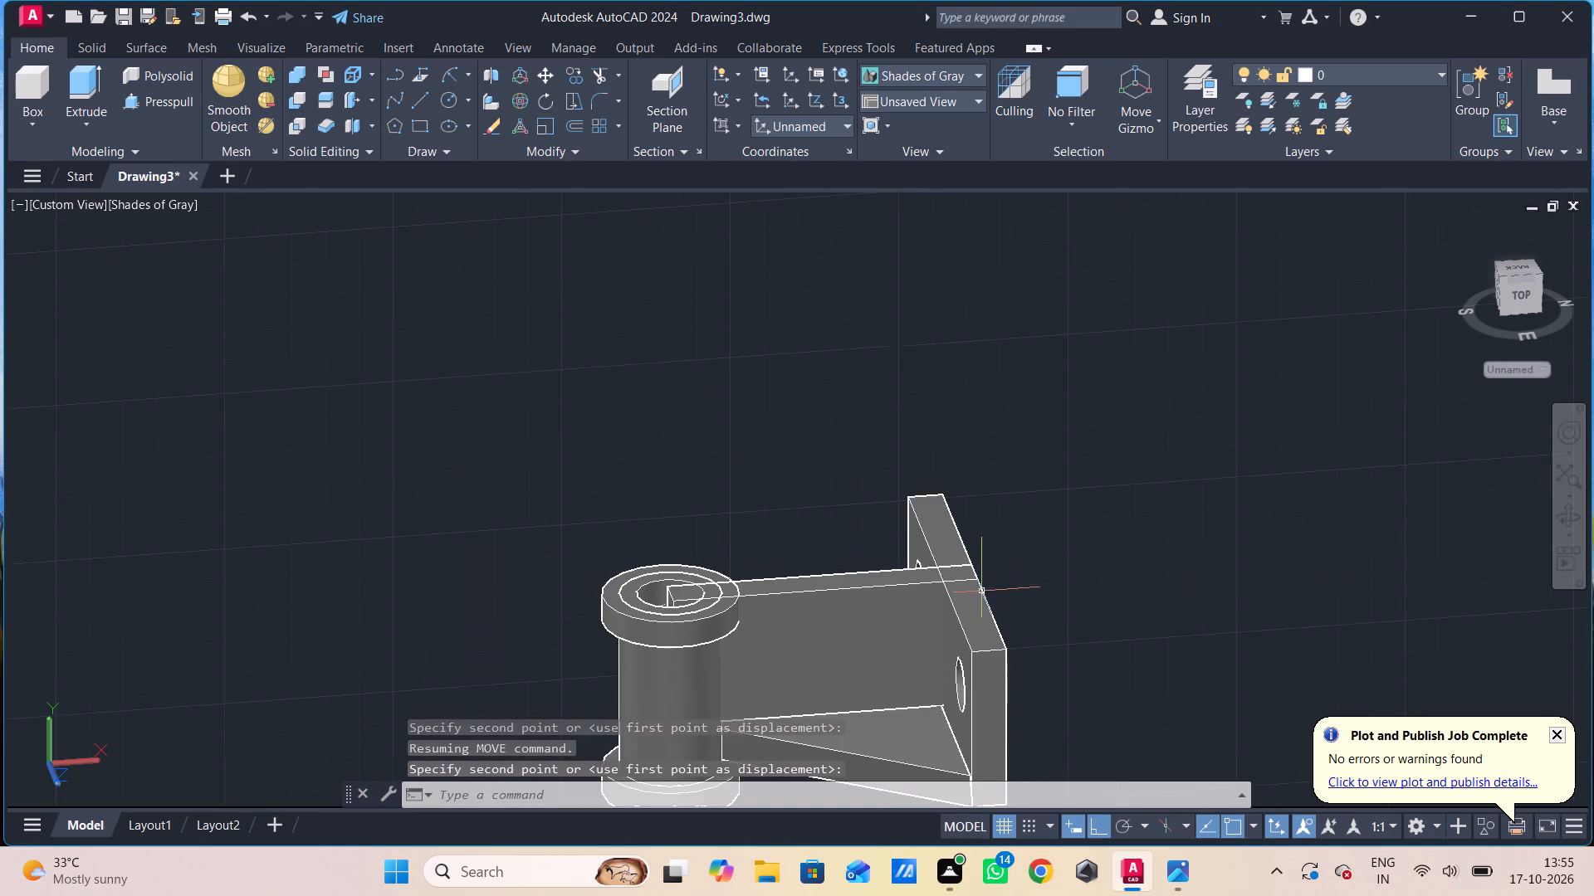
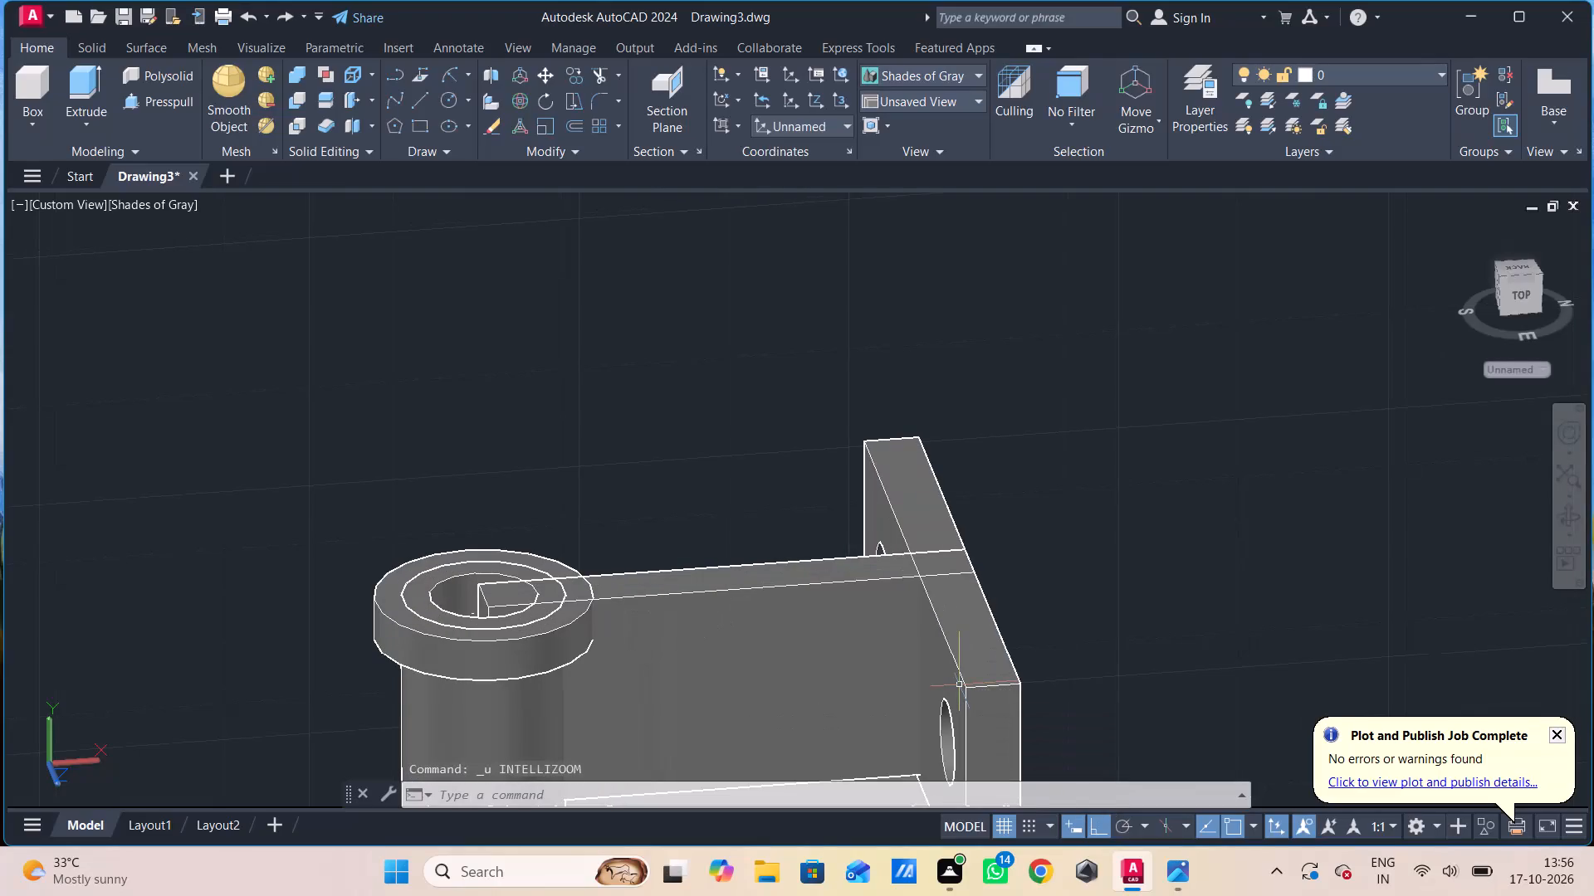
# Undo the moves, the Presspull and the outline of the 90 by 40 rib block, back to before its rectangle was drawn.
pyautogui.hotkey('ctrl', 'z')
pyautogui.hotkey('ctrl', 'z')
pyautogui.hotkey('ctrl', 'z')
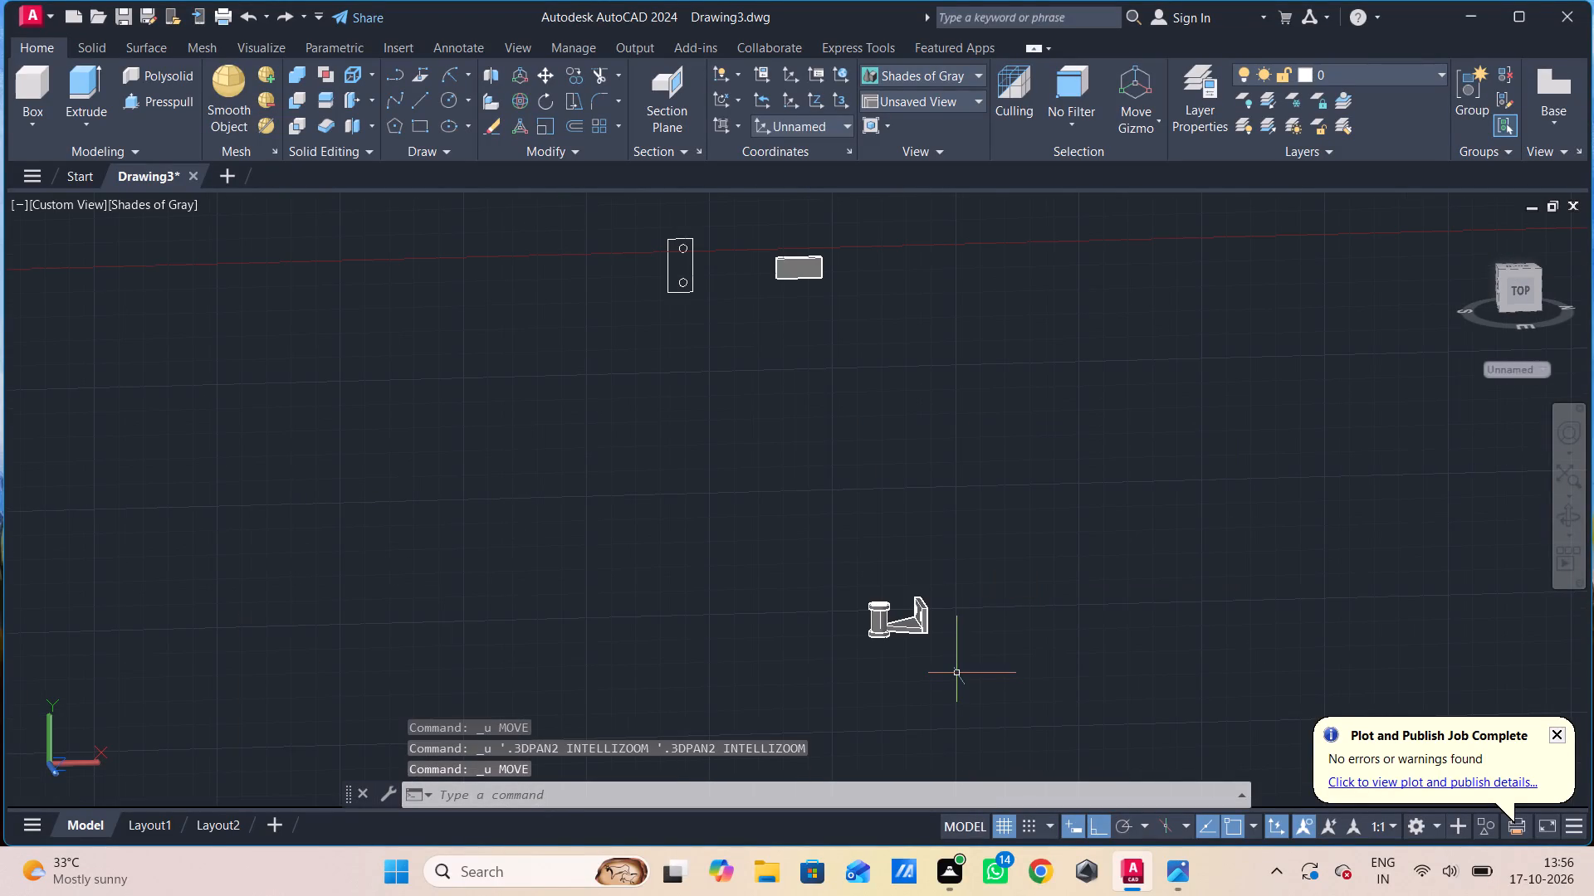
pyautogui.hotkey('ctrl', 'z')
pyautogui.hotkey('ctrl', 'z')
pyautogui.hotkey('ctrl', 'z')
pyautogui.hotkey('ctrl', 'z')
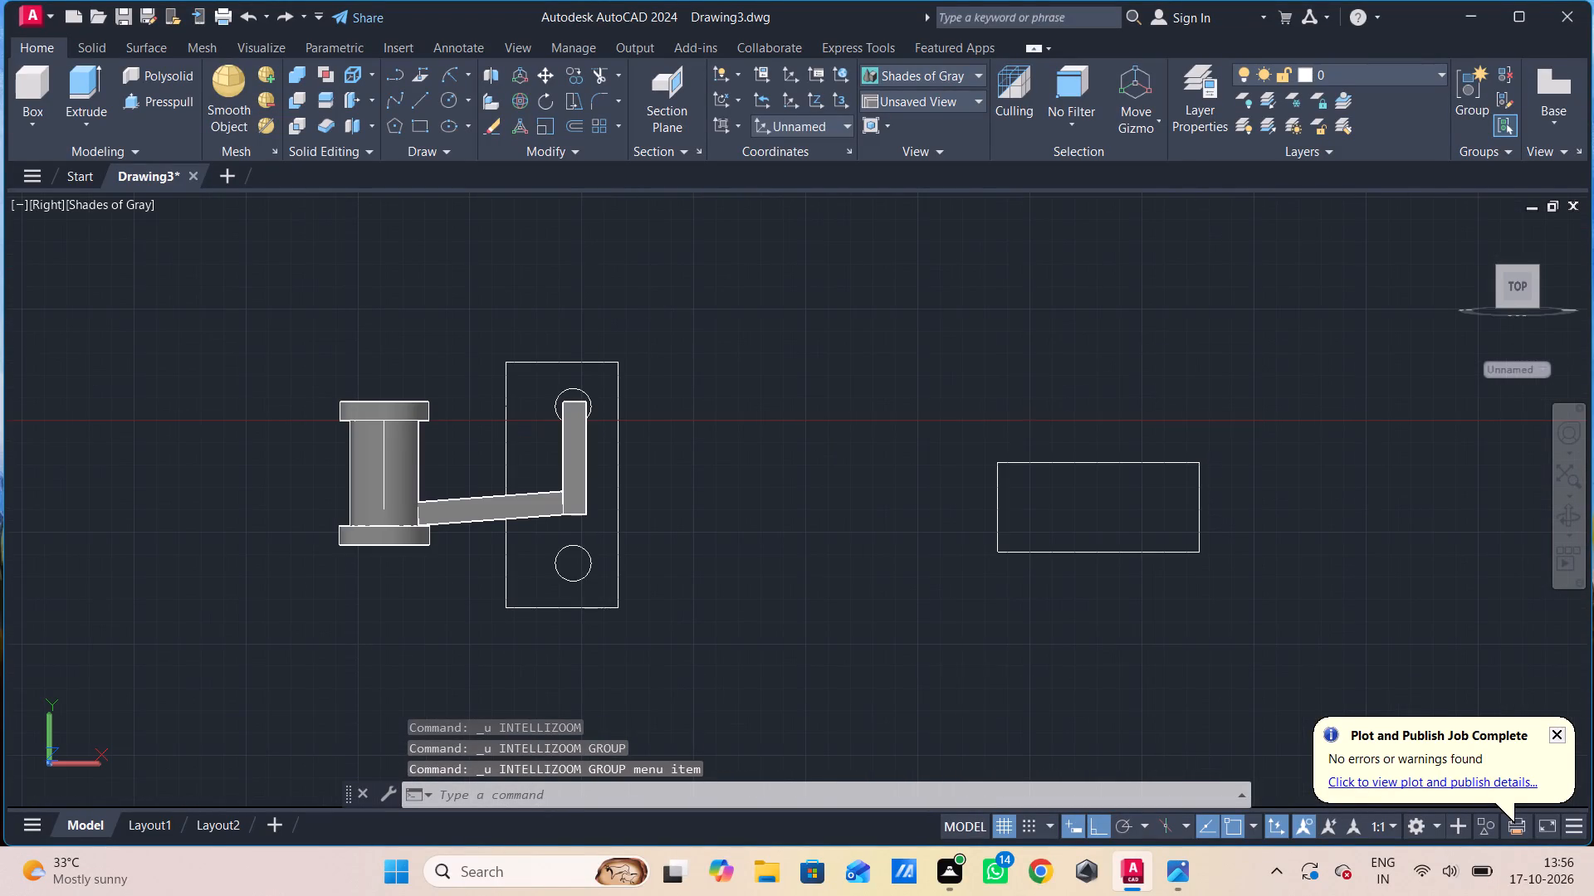
pyautogui.hotkey('ctrl', 'z')
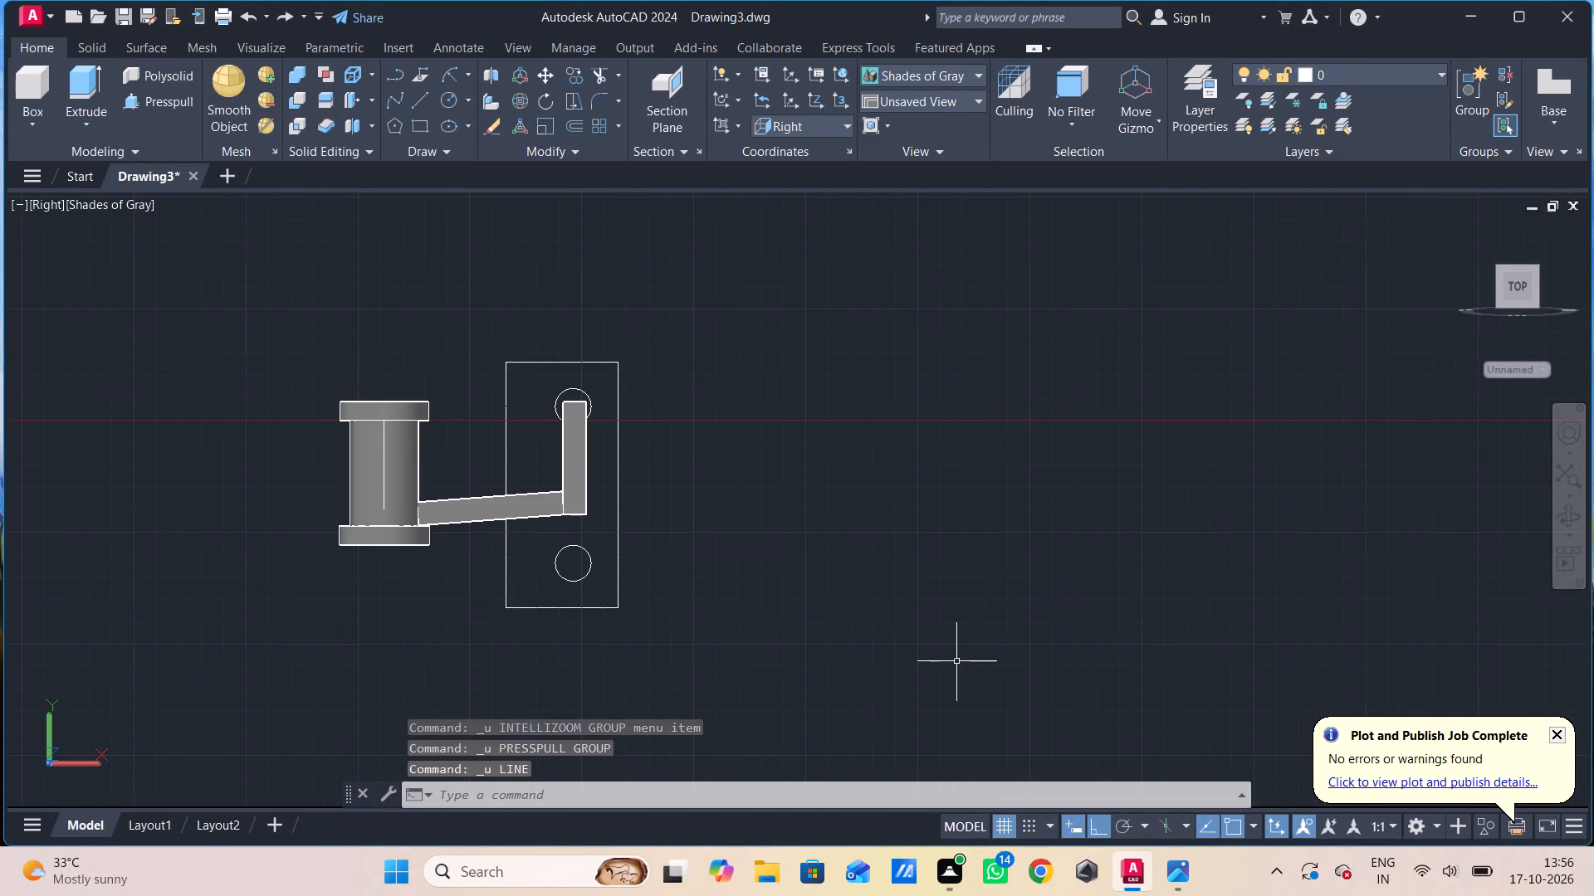
# Draw a closed rectangle from lines, 60 wide and 40 high, in the empty space beside the bracket in the Right view.
pyautogui.write('l')
pyautogui.press('space')
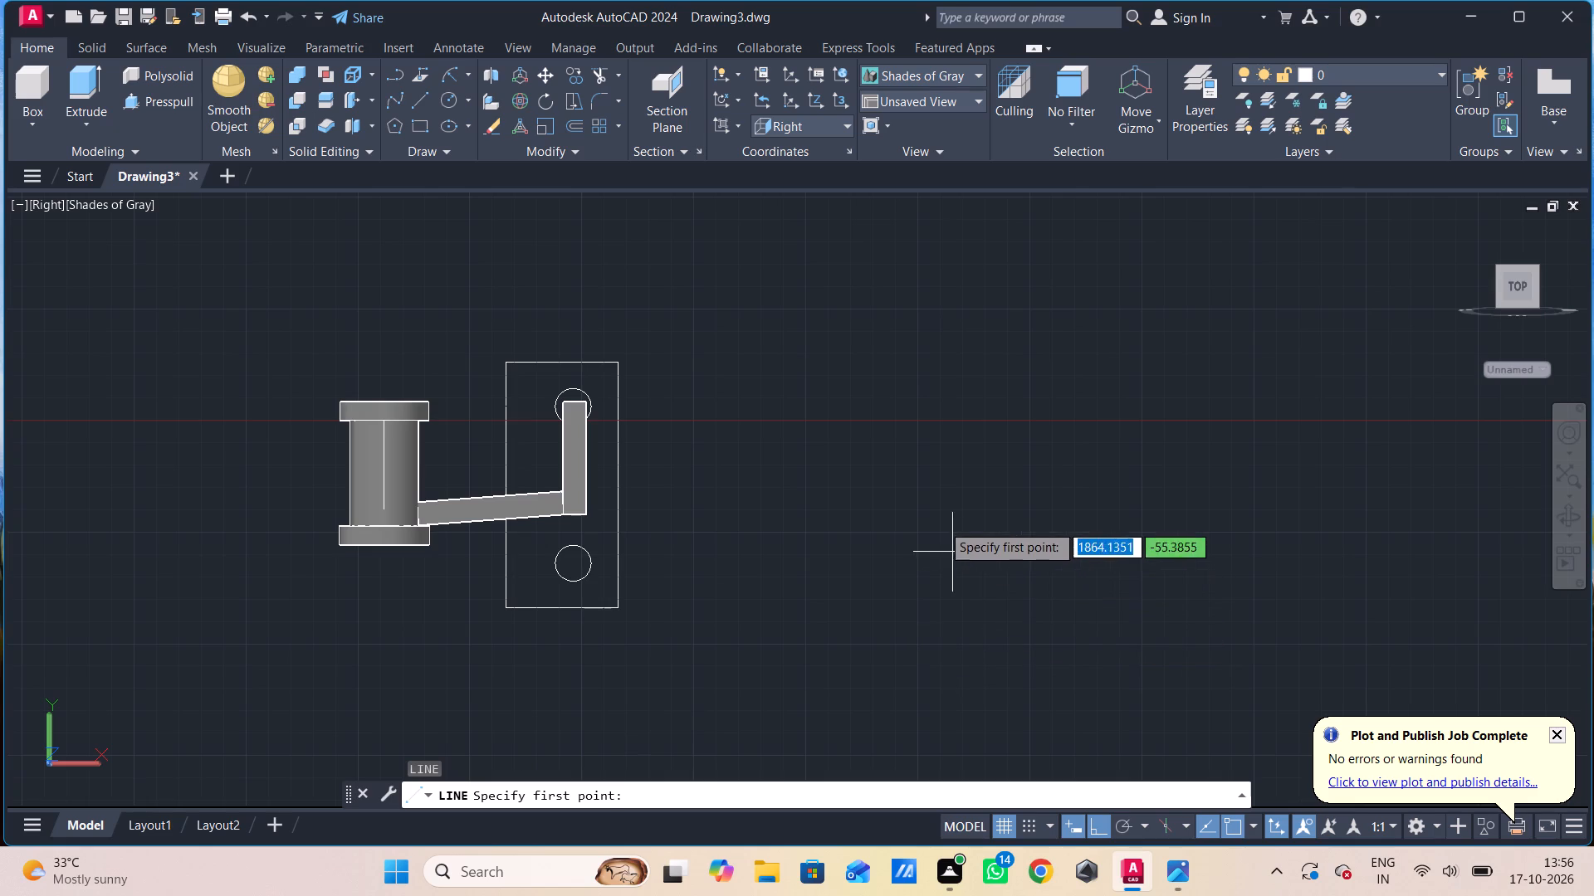
pyautogui.click(944, 420)
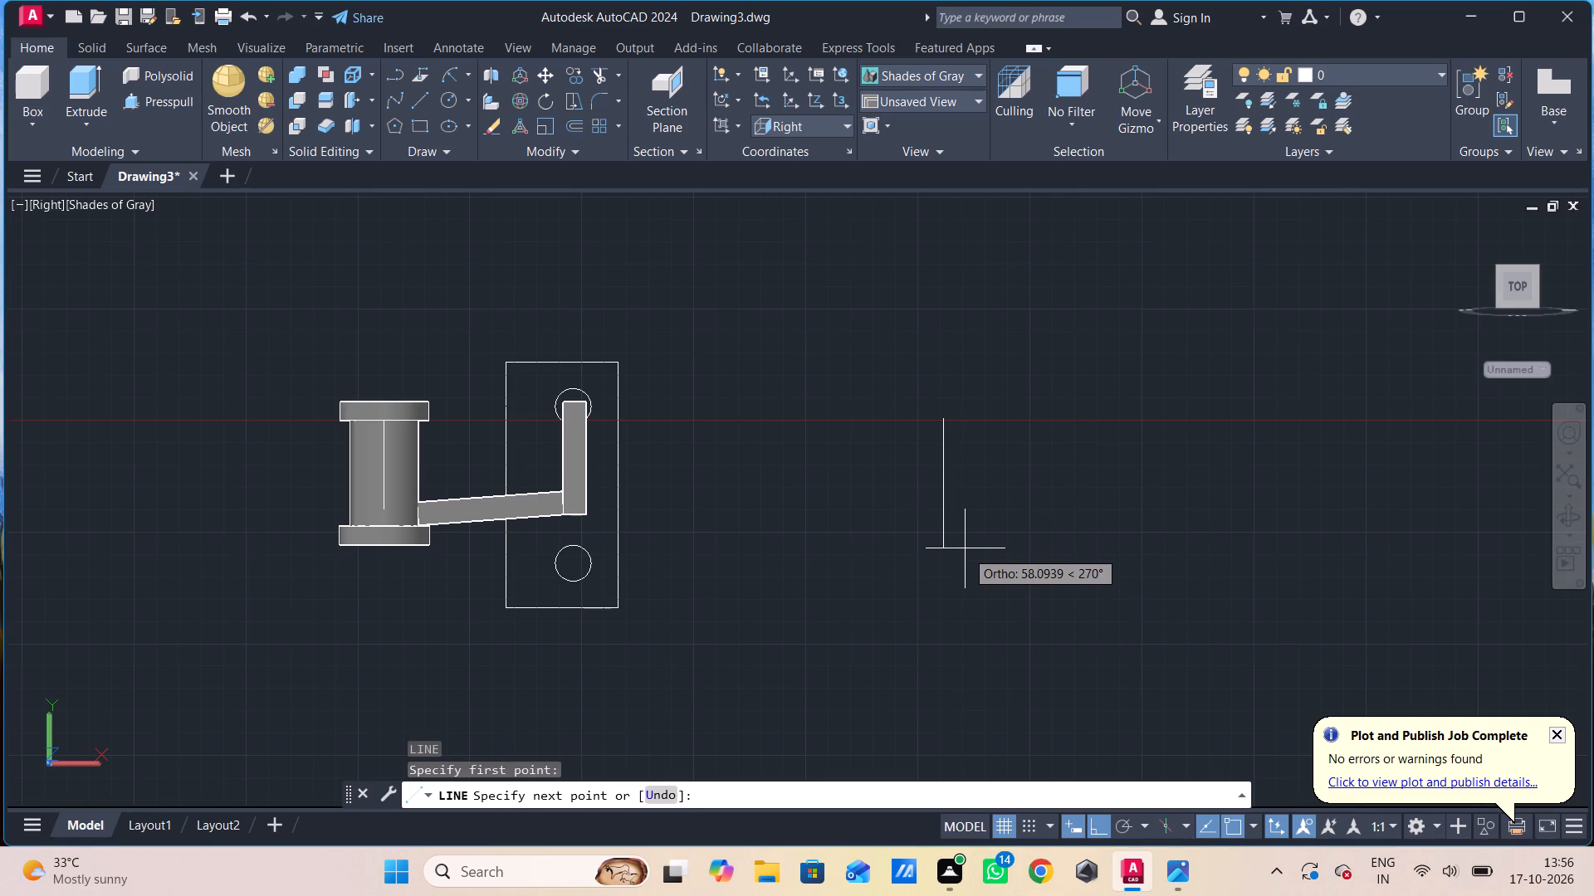
pyautogui.press('4')
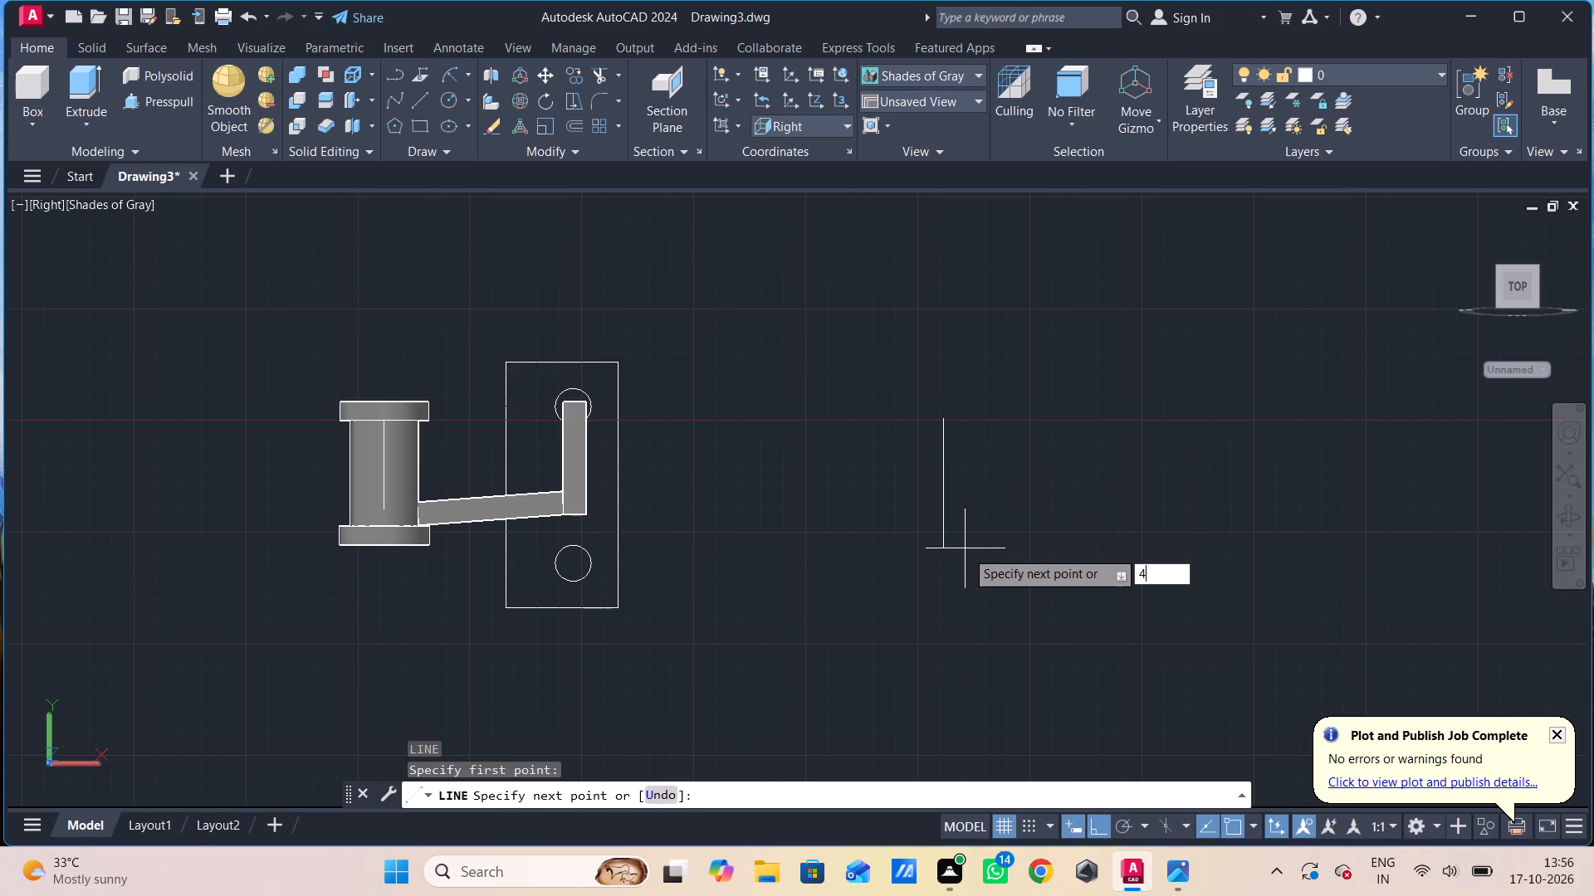
pyautogui.press('0')
pyautogui.press('Return')
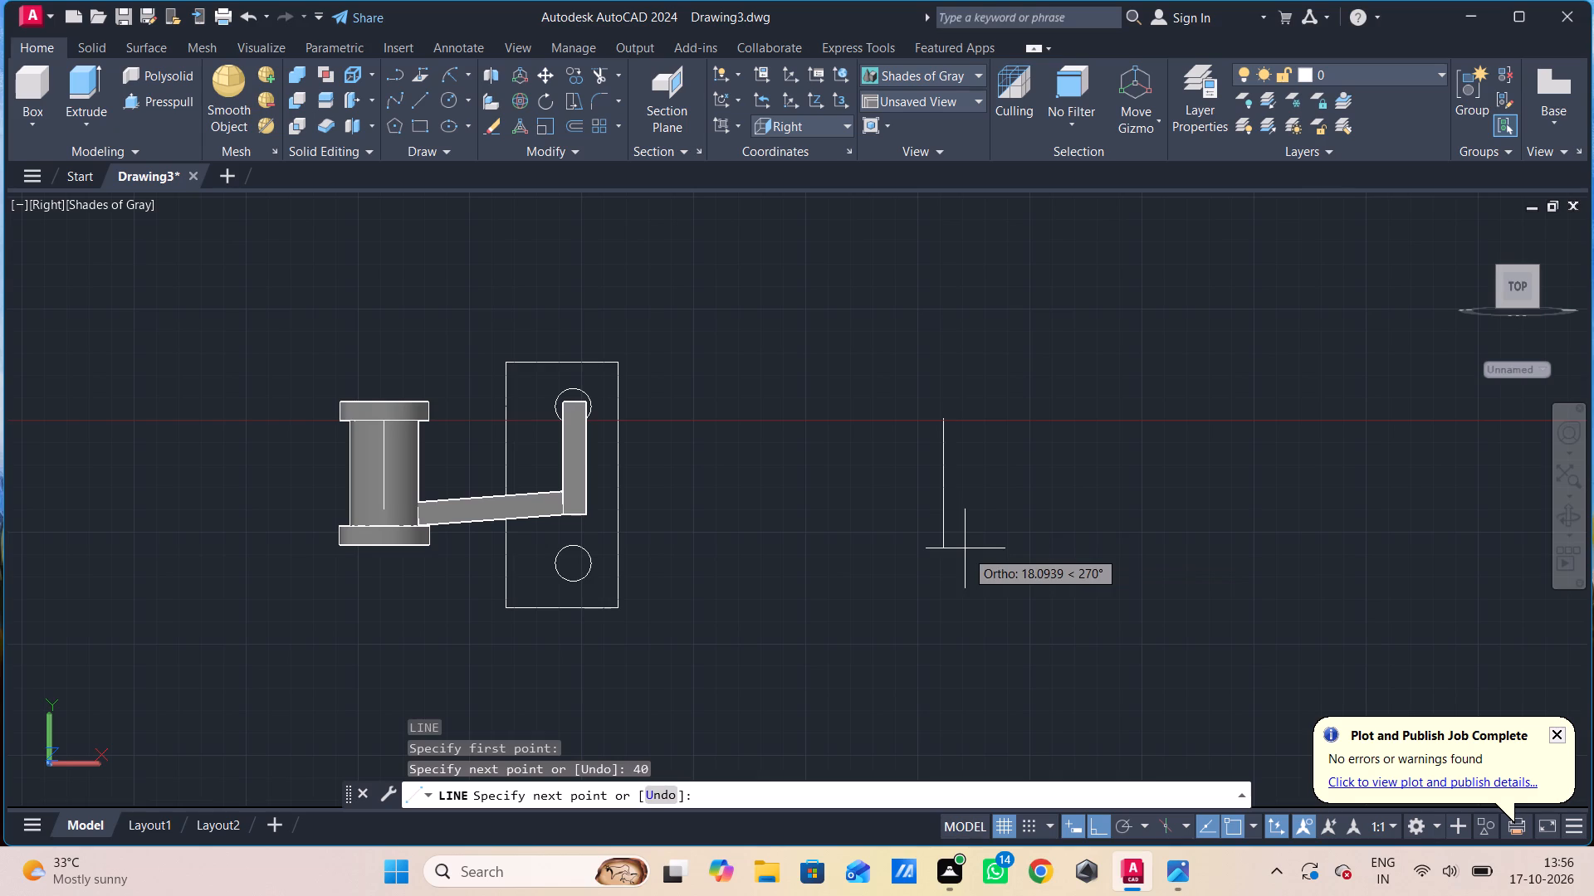
pyautogui.write('60')
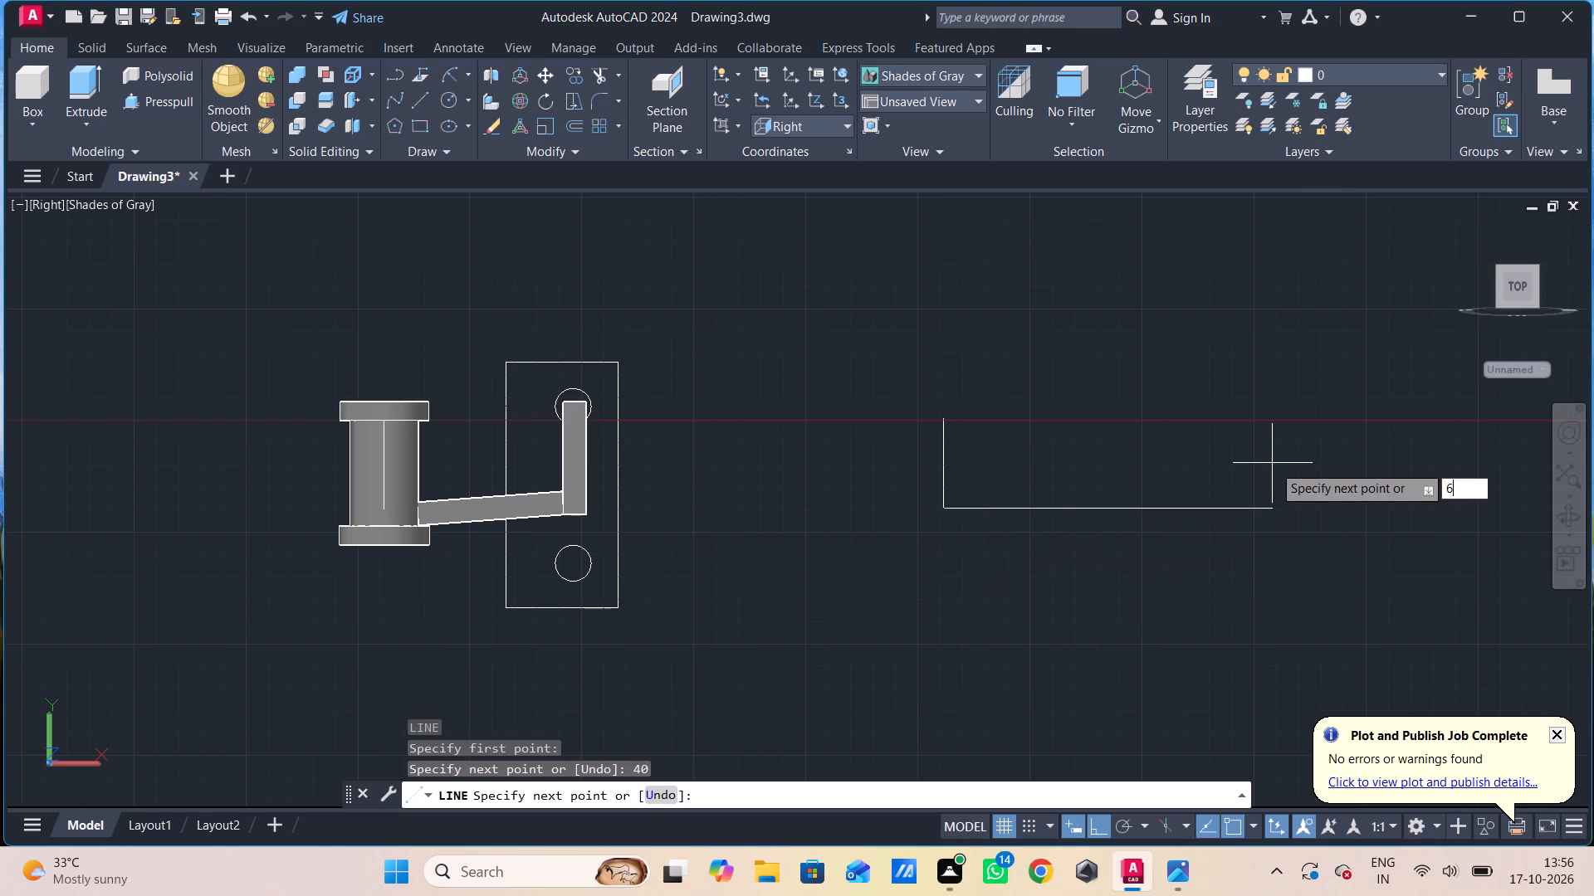
pyautogui.press('Return')
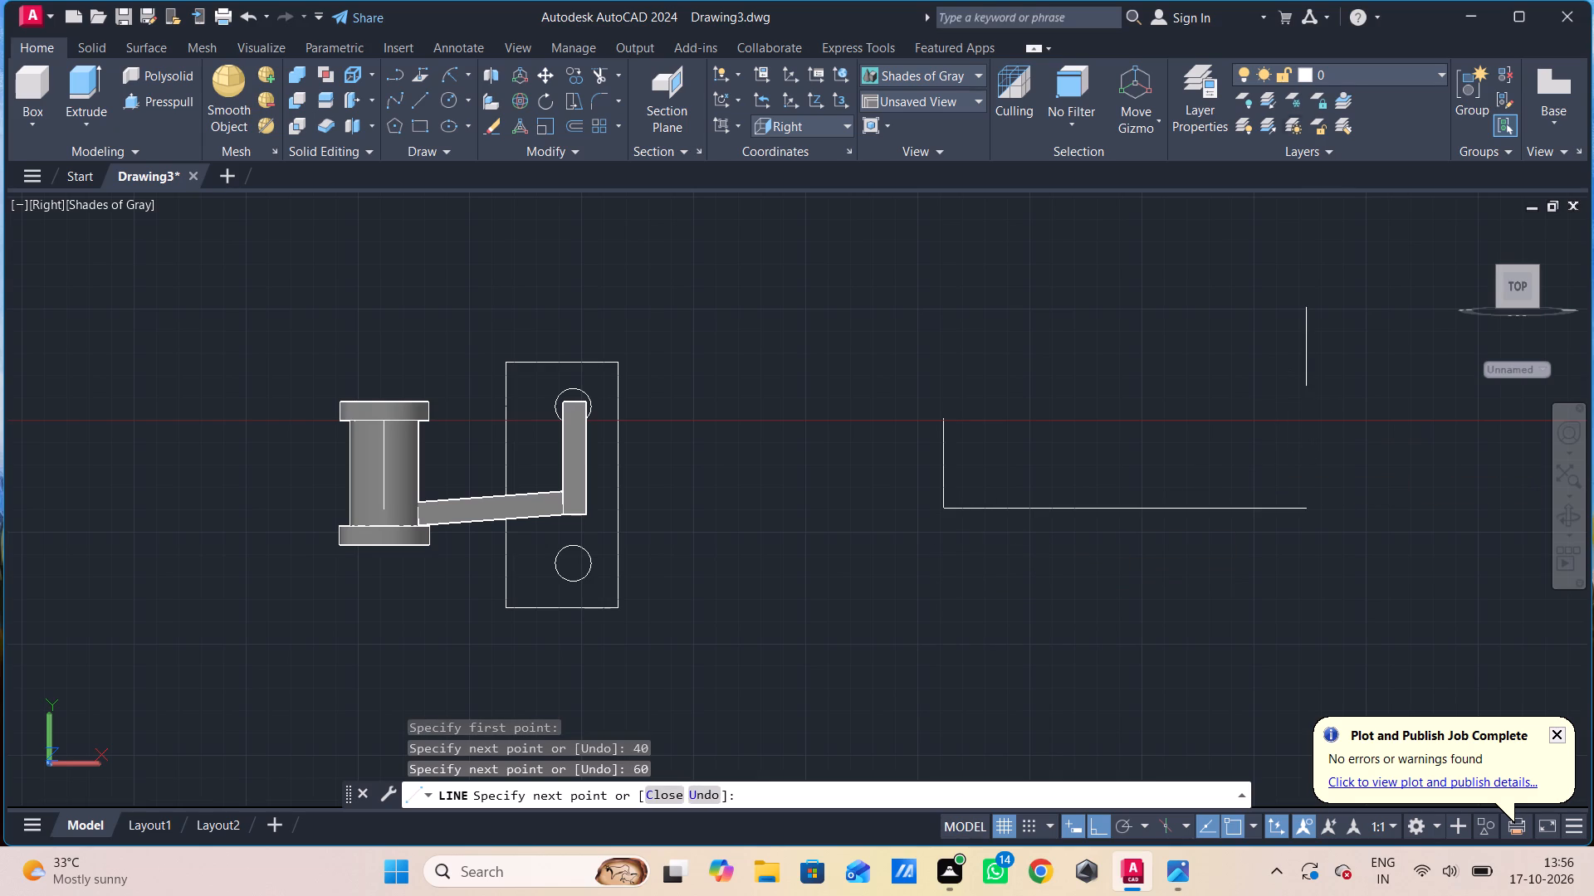
pyautogui.write('40')
pyautogui.press('Return')
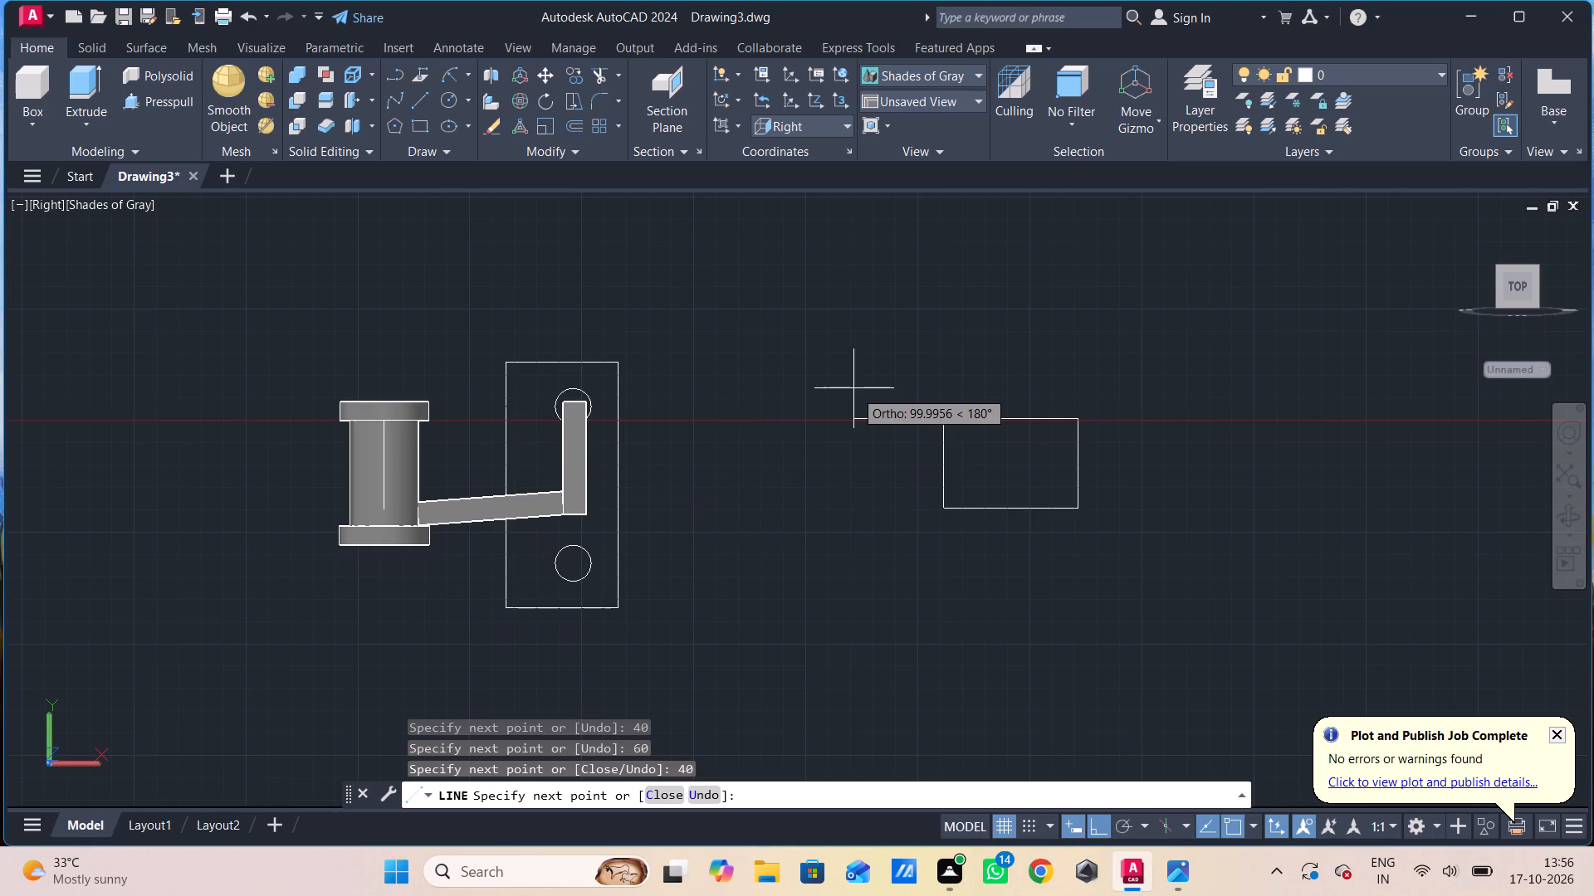
pyautogui.write('60')
pyautogui.press('Return')
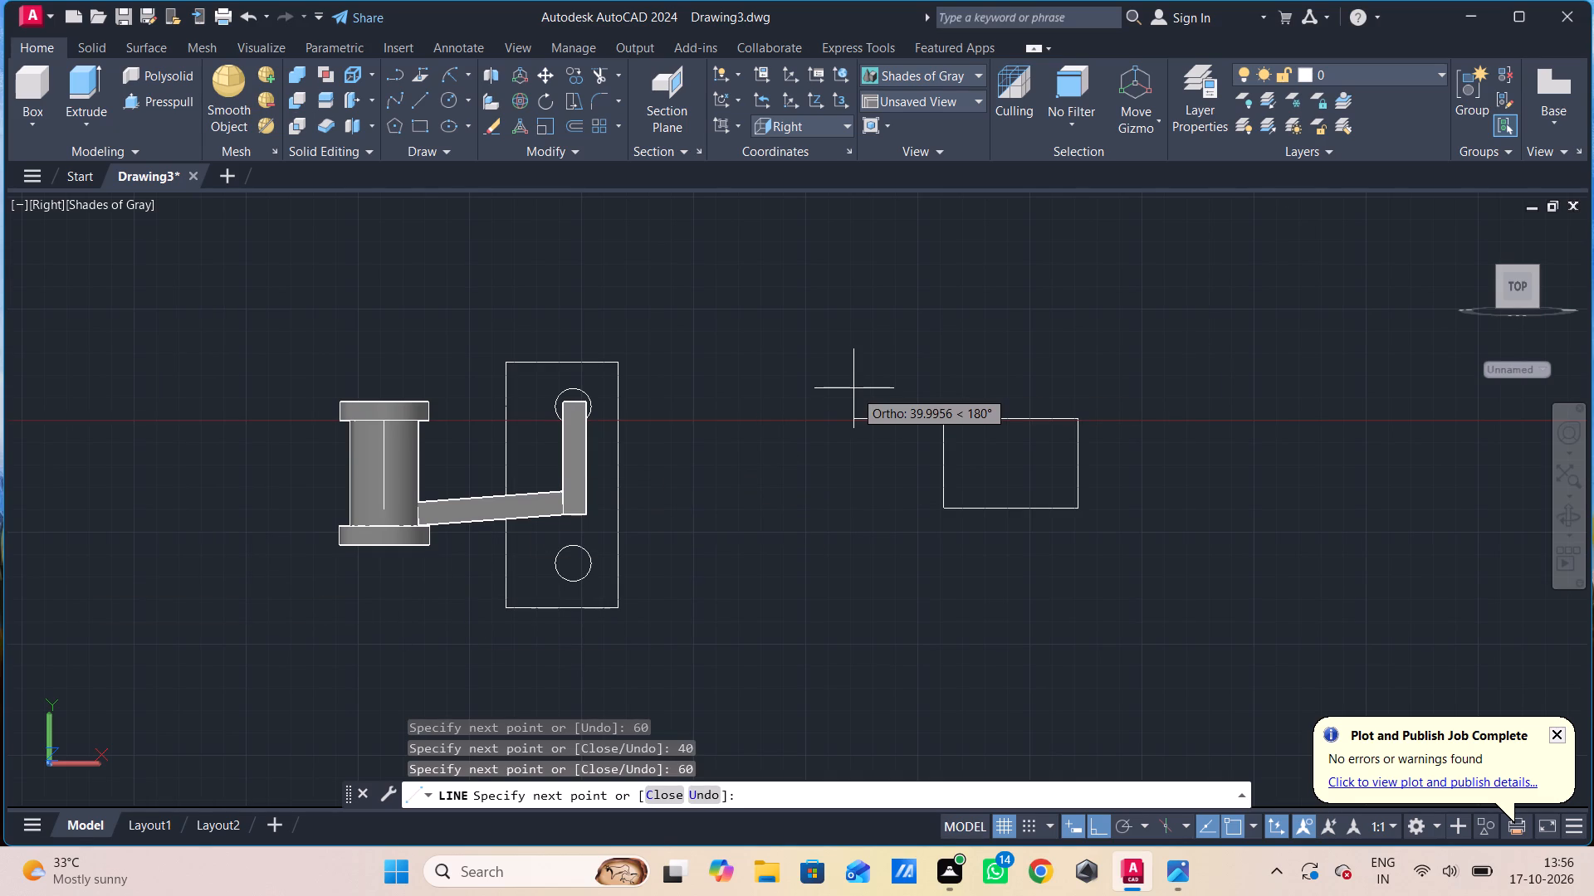
pyautogui.press('Escape')
# Join the four lines of the 60 by 40 rectangle into one polyline.
pyautogui.moveTo(1209, 351); pyautogui.dragTo(1209, 368)
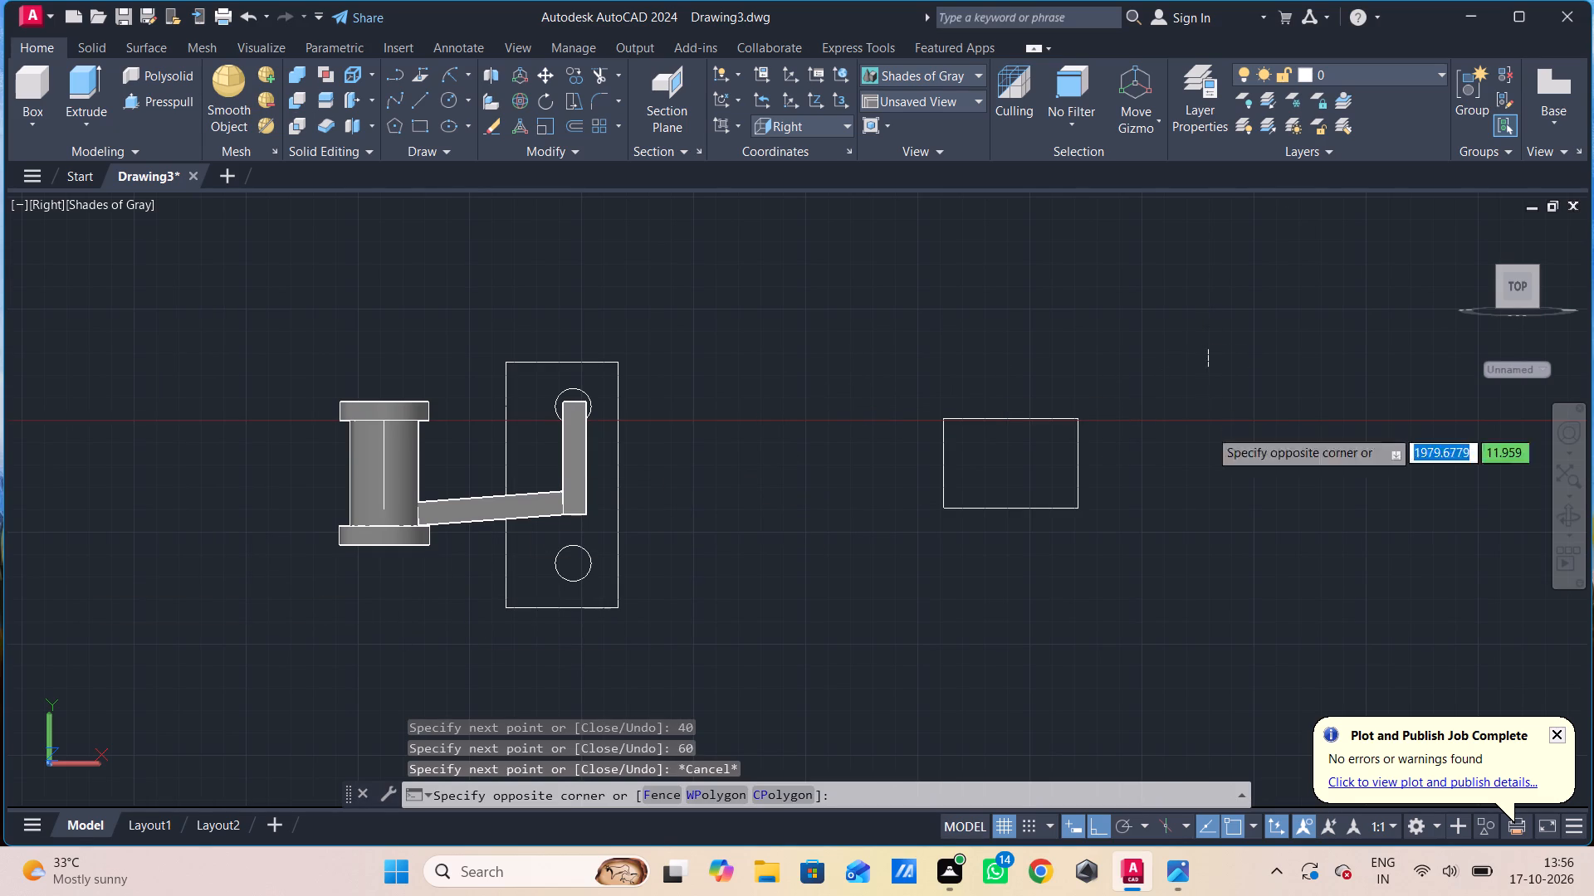
pyautogui.click(883, 633)
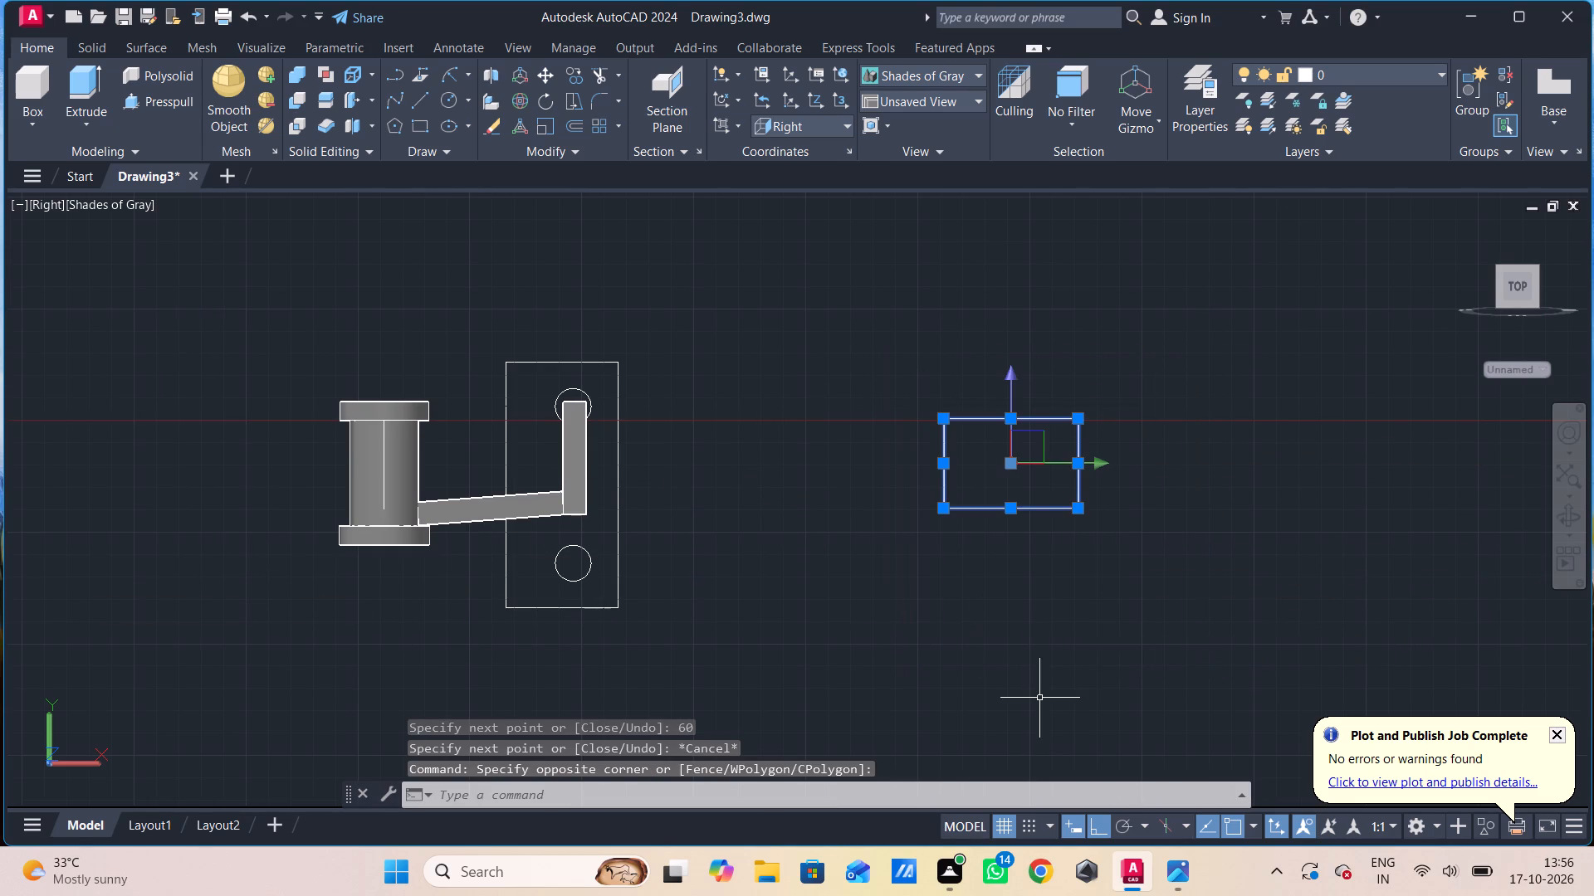
pyautogui.press('j')
pyautogui.press('Return')
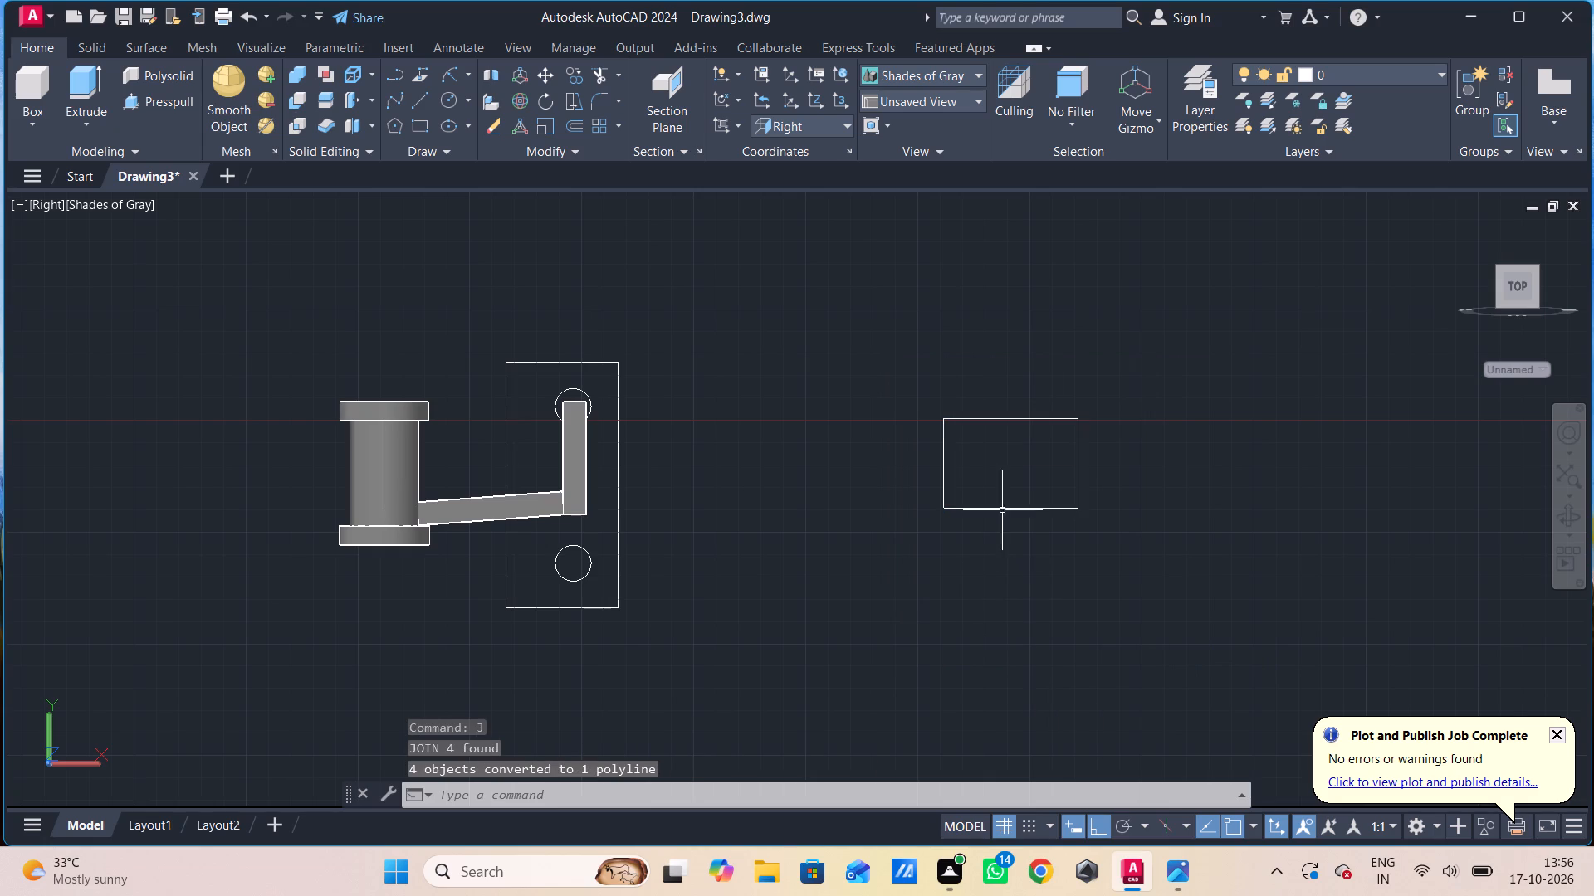
# Presspull the 60 by 40 rectangle by 10 into a solid block.
pyautogui.click(191, 101)
pyautogui.click(1022, 486)
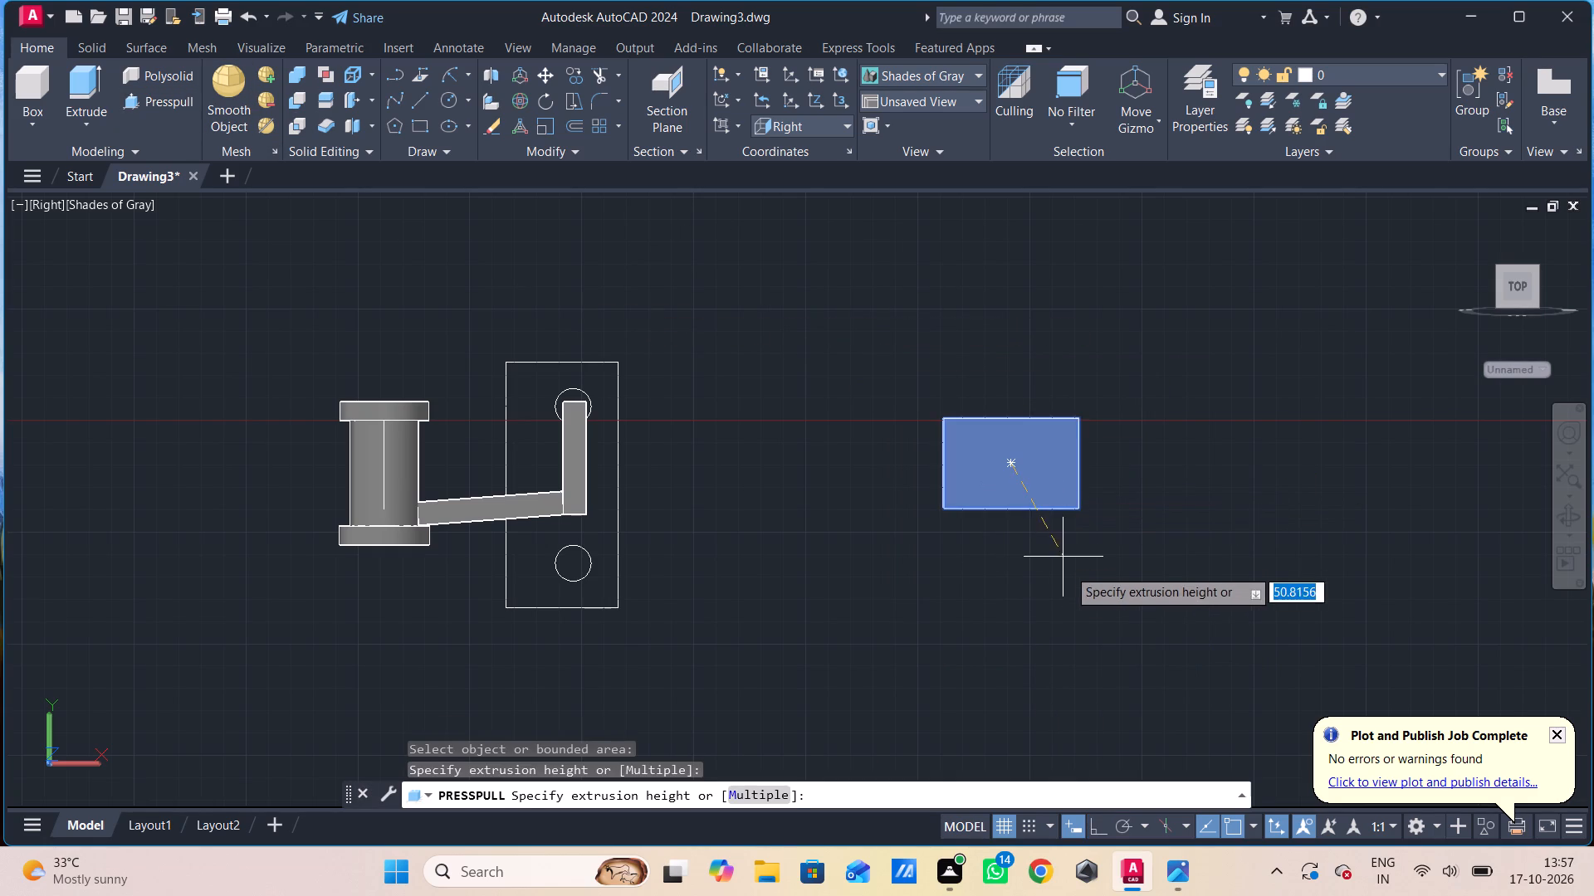
pyautogui.write('10')
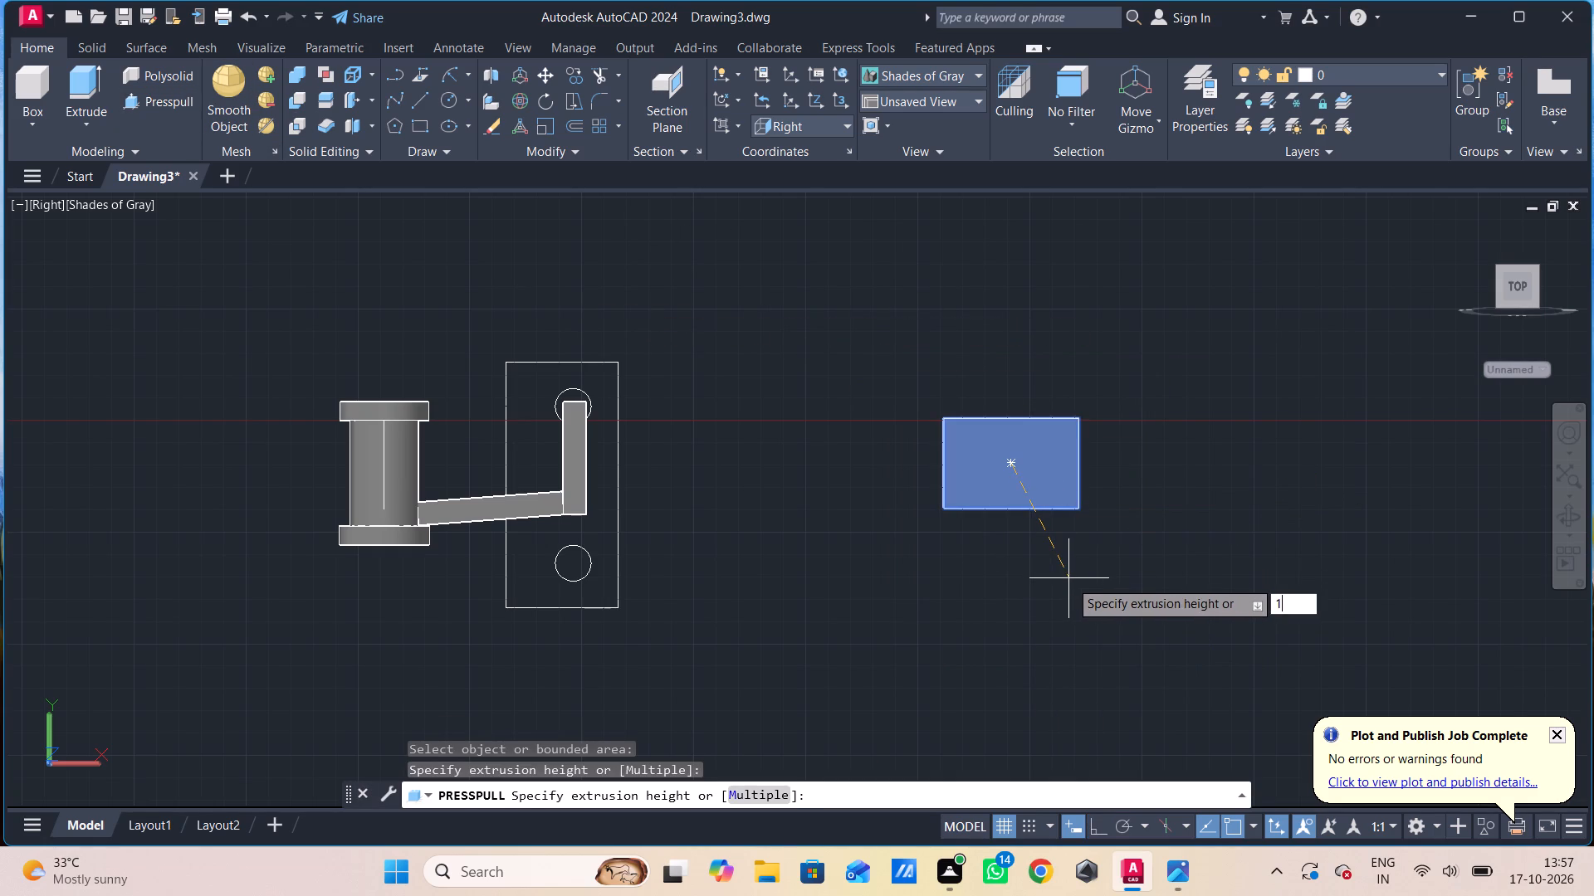
pyautogui.press('Return')
pyautogui.press('Escape')
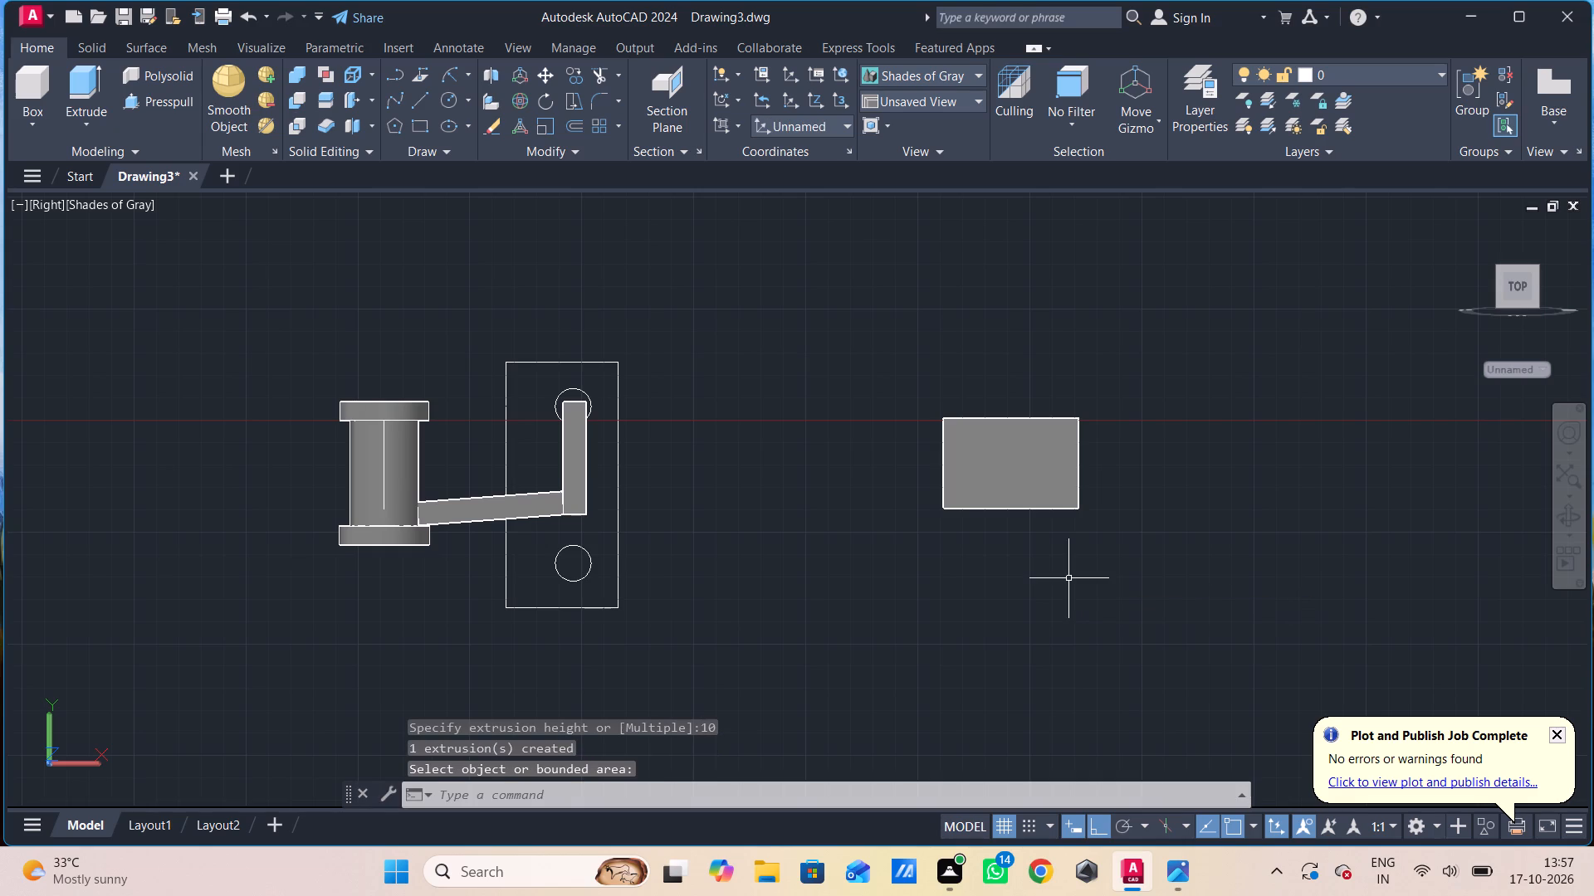
# Move the 60 by 40 by 10 block straight down into the empty space beside the bracket's plate.
pyautogui.scroll(1, 1068, 526)
pyautogui.keyDown('shift'); pyautogui.moveTo(1068, 523); pyautogui.dragTo(1071, 540, button='middle'); pyautogui.keyUp('shift')
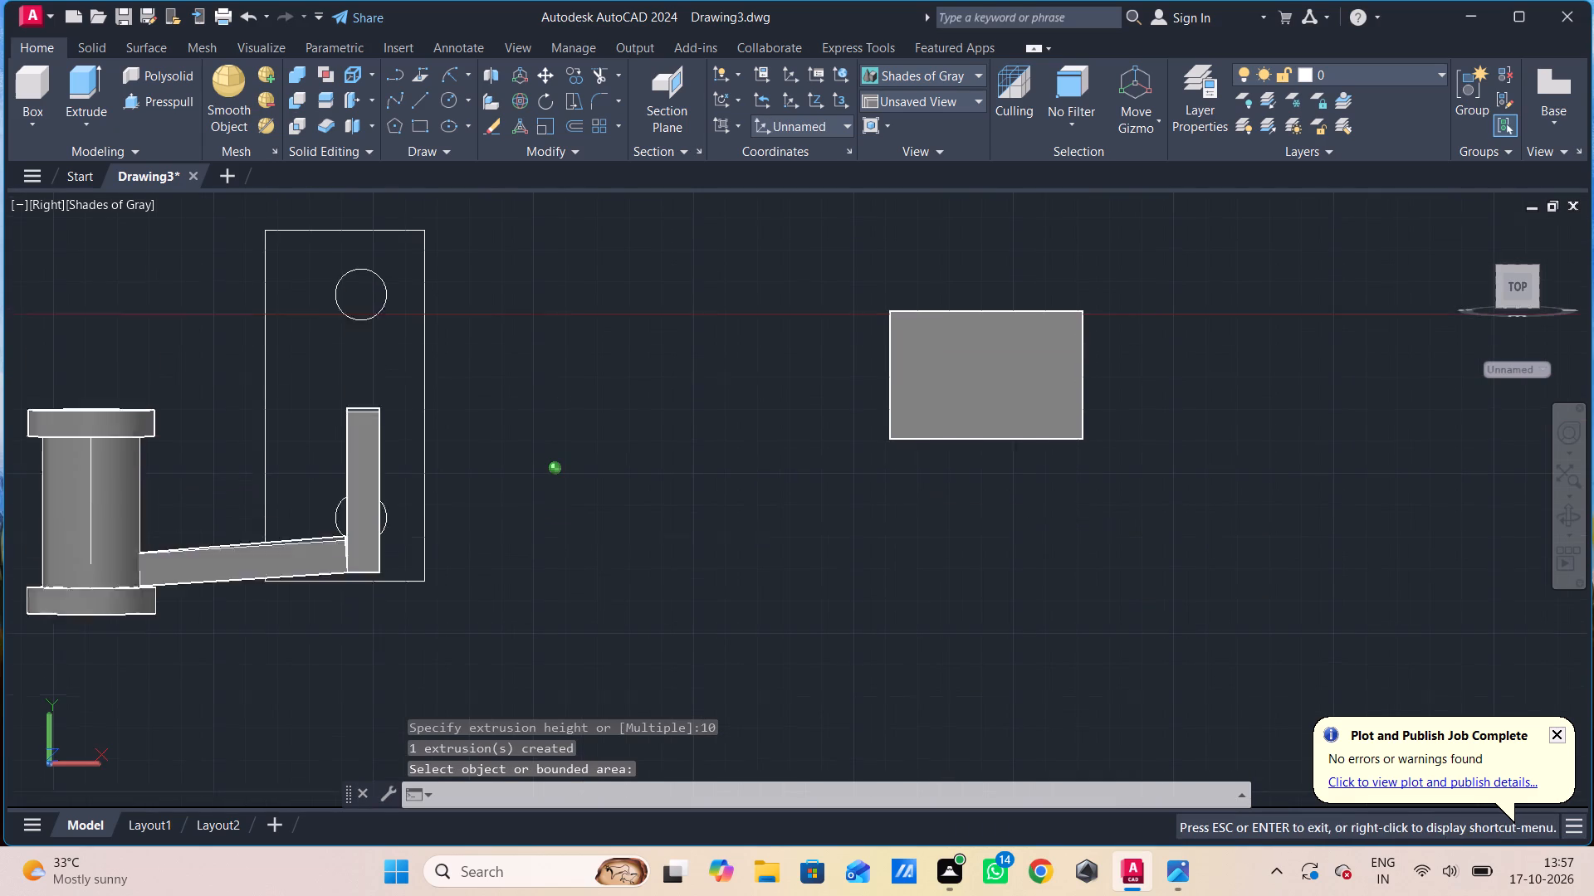
pyautogui.keyDown('shift'); pyautogui.moveTo(1071, 540); pyautogui.dragTo(1074, 553, button='middle'); pyautogui.keyUp('shift')
pyautogui.scroll(-4, 1070, 522)
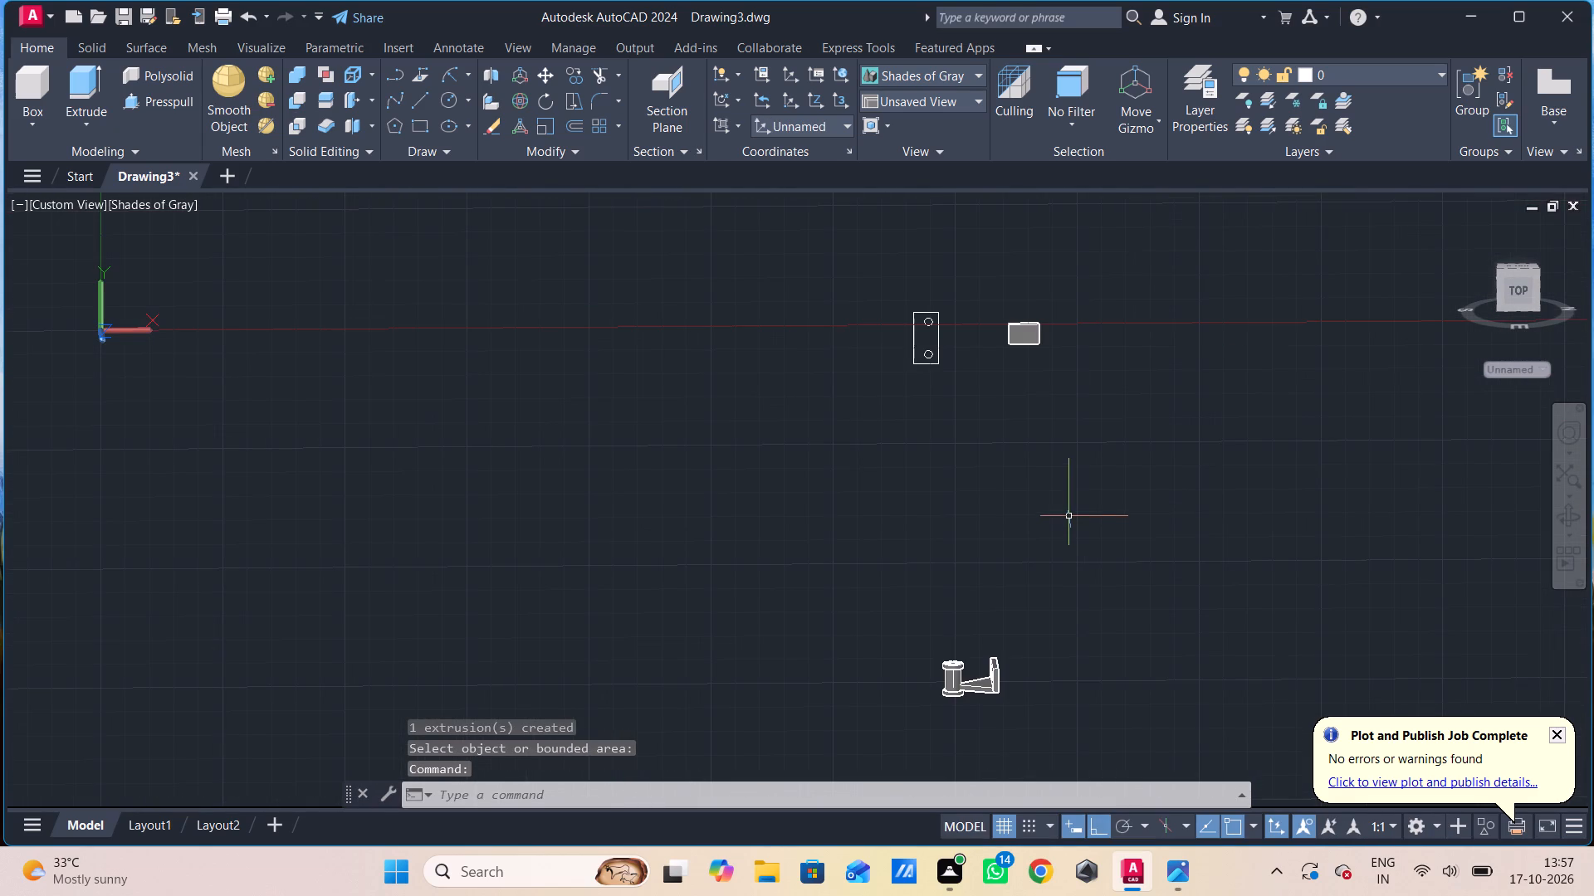
pyautogui.click(1025, 326)
pyautogui.write('m')
pyautogui.press('space')
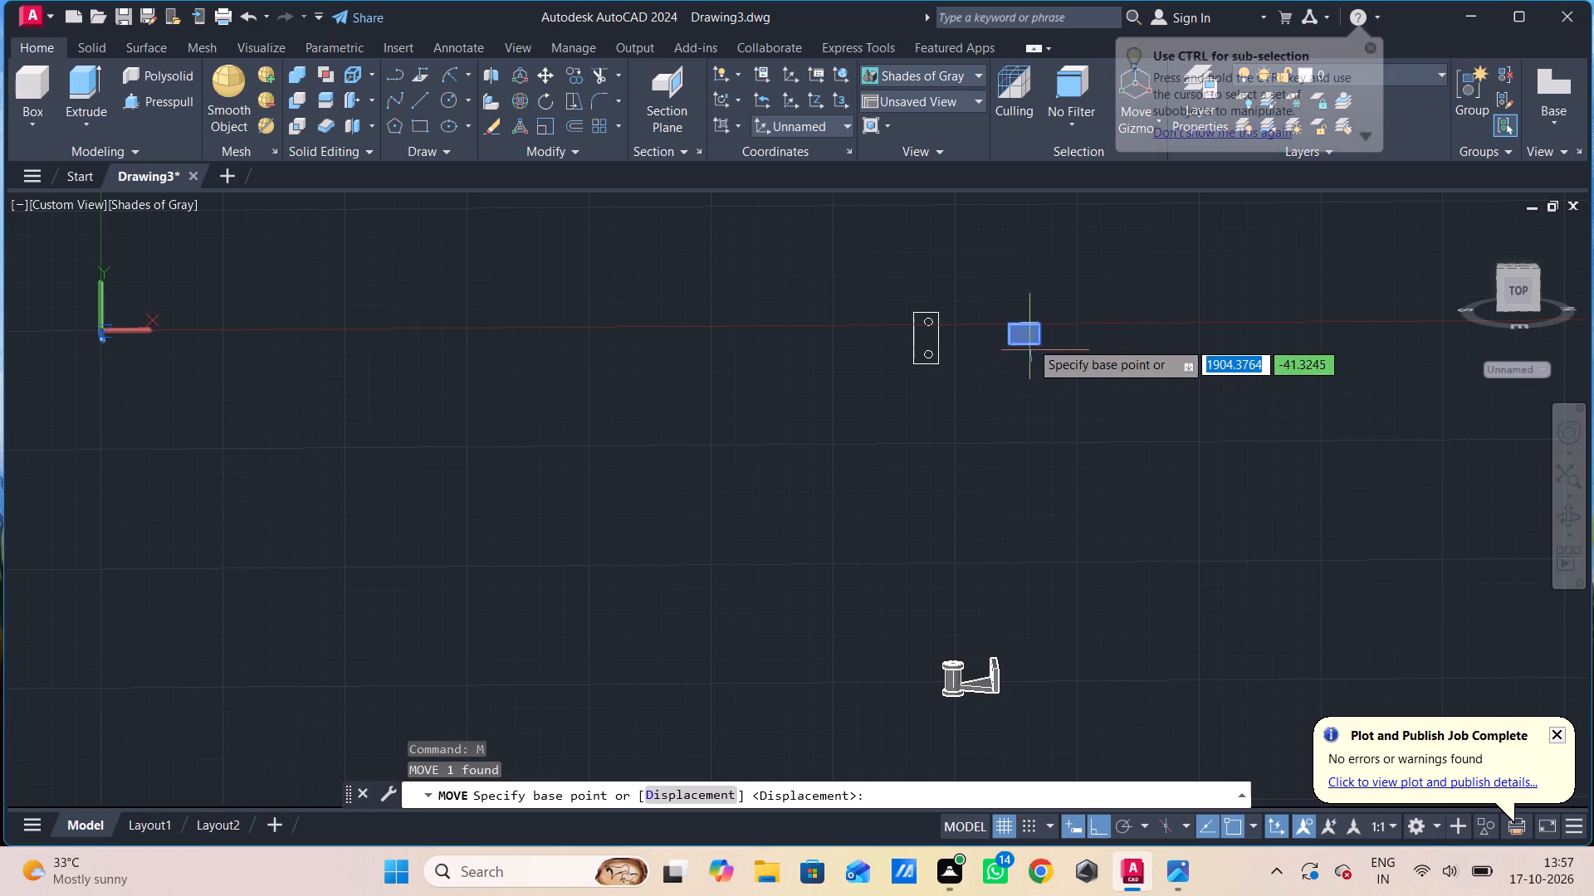
pyautogui.click(1030, 330)
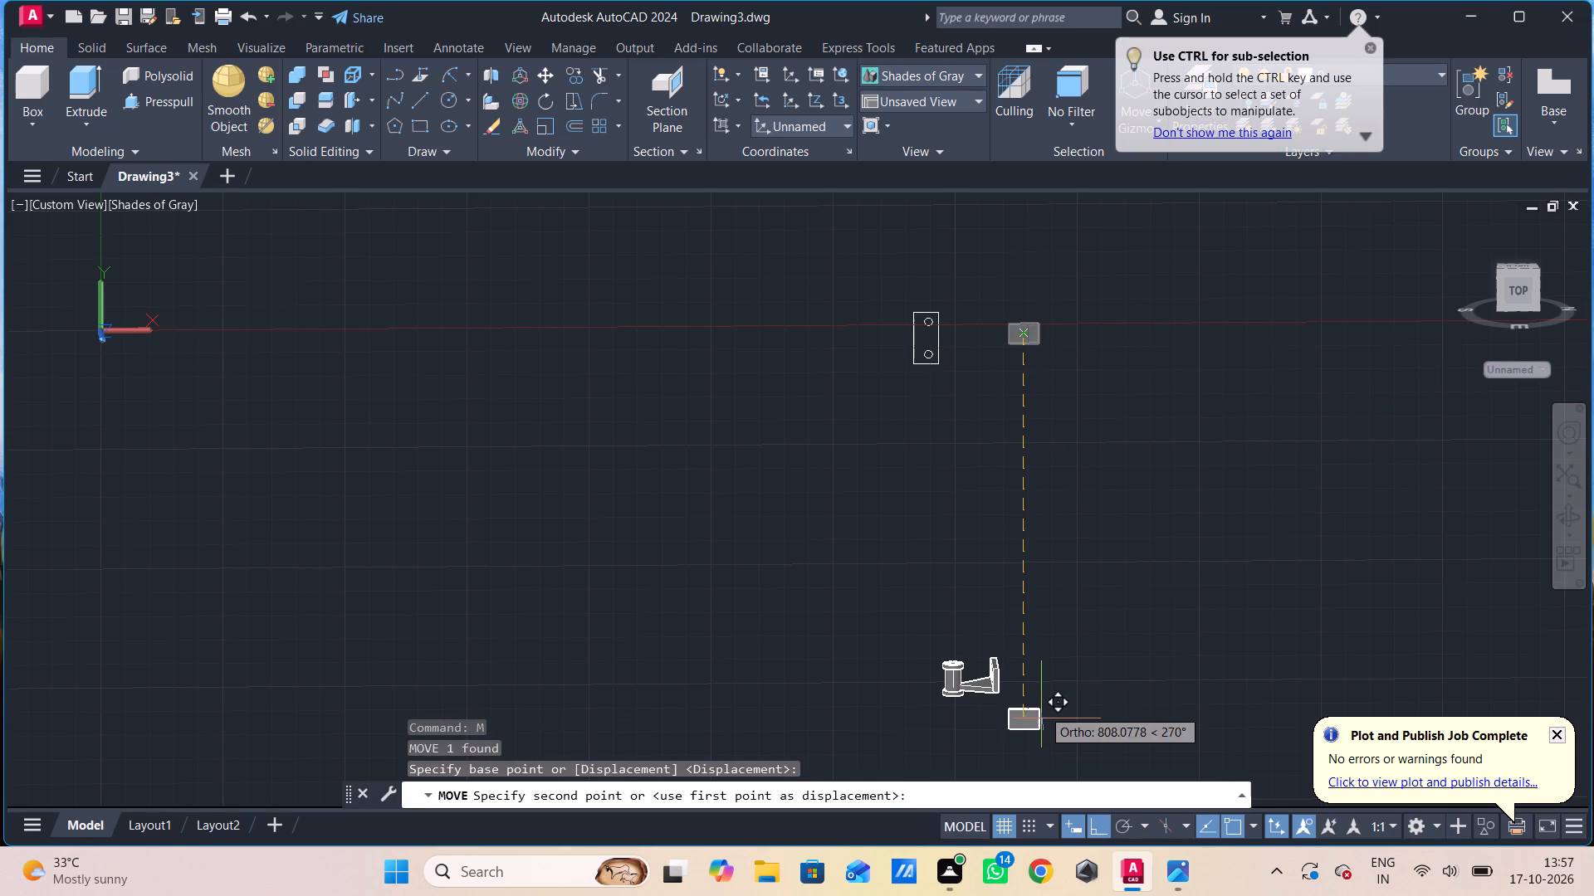
pyautogui.click(1040, 682)
# Move the block by the midpoint of its short top end edge onto the midpoint of the plate's top edge facing the bushing.
pyautogui.scroll(3, 1040, 684)
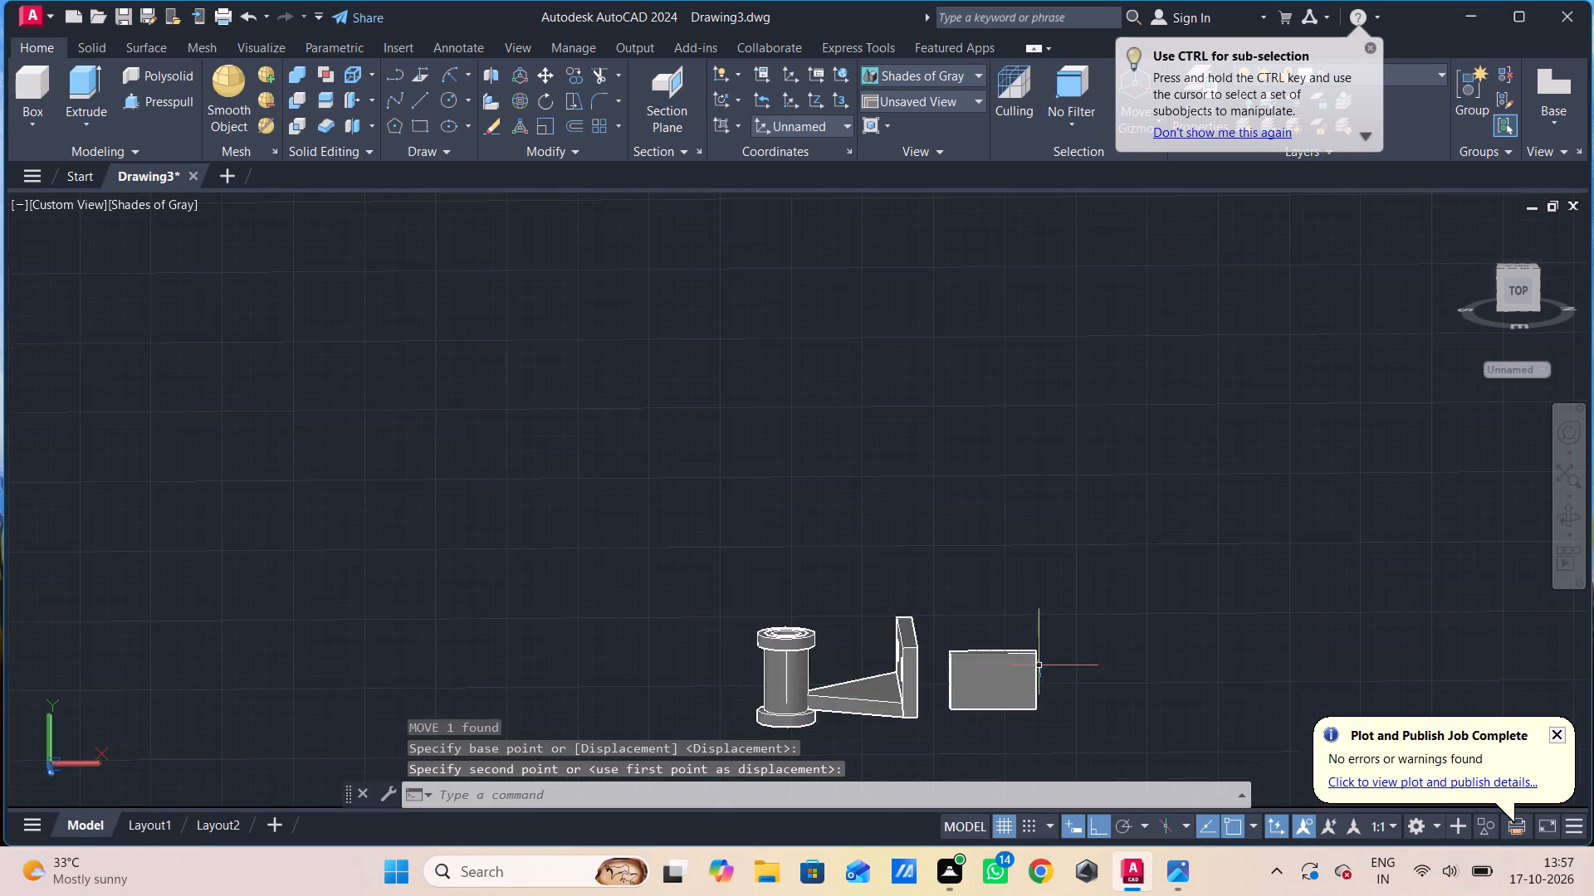
pyautogui.scroll(5, 1039, 668)
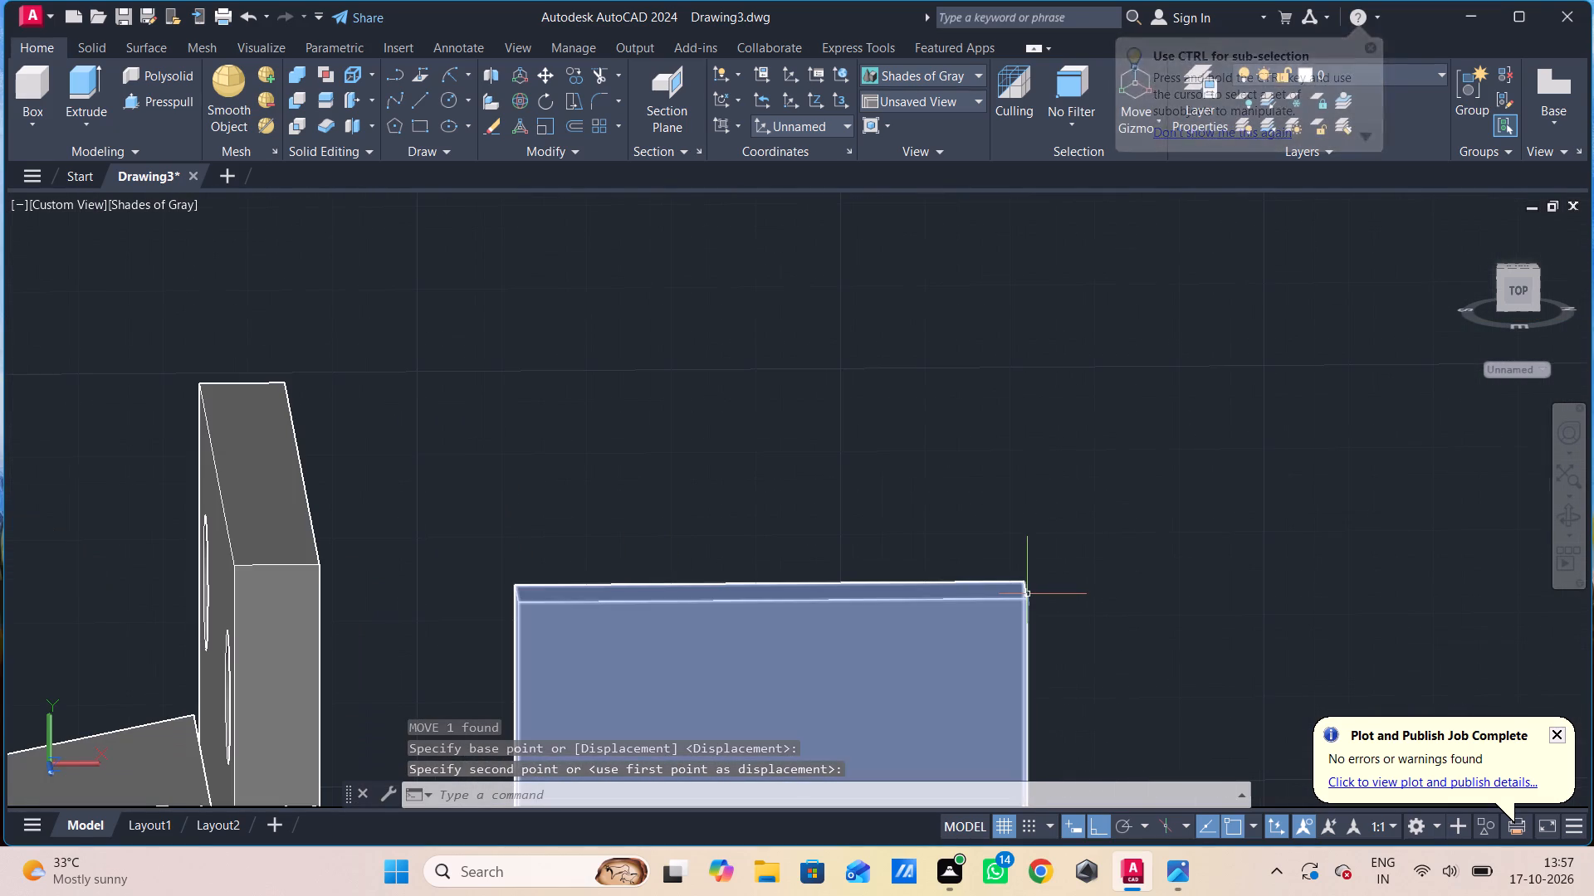
pyautogui.write('m')
pyautogui.press('space')
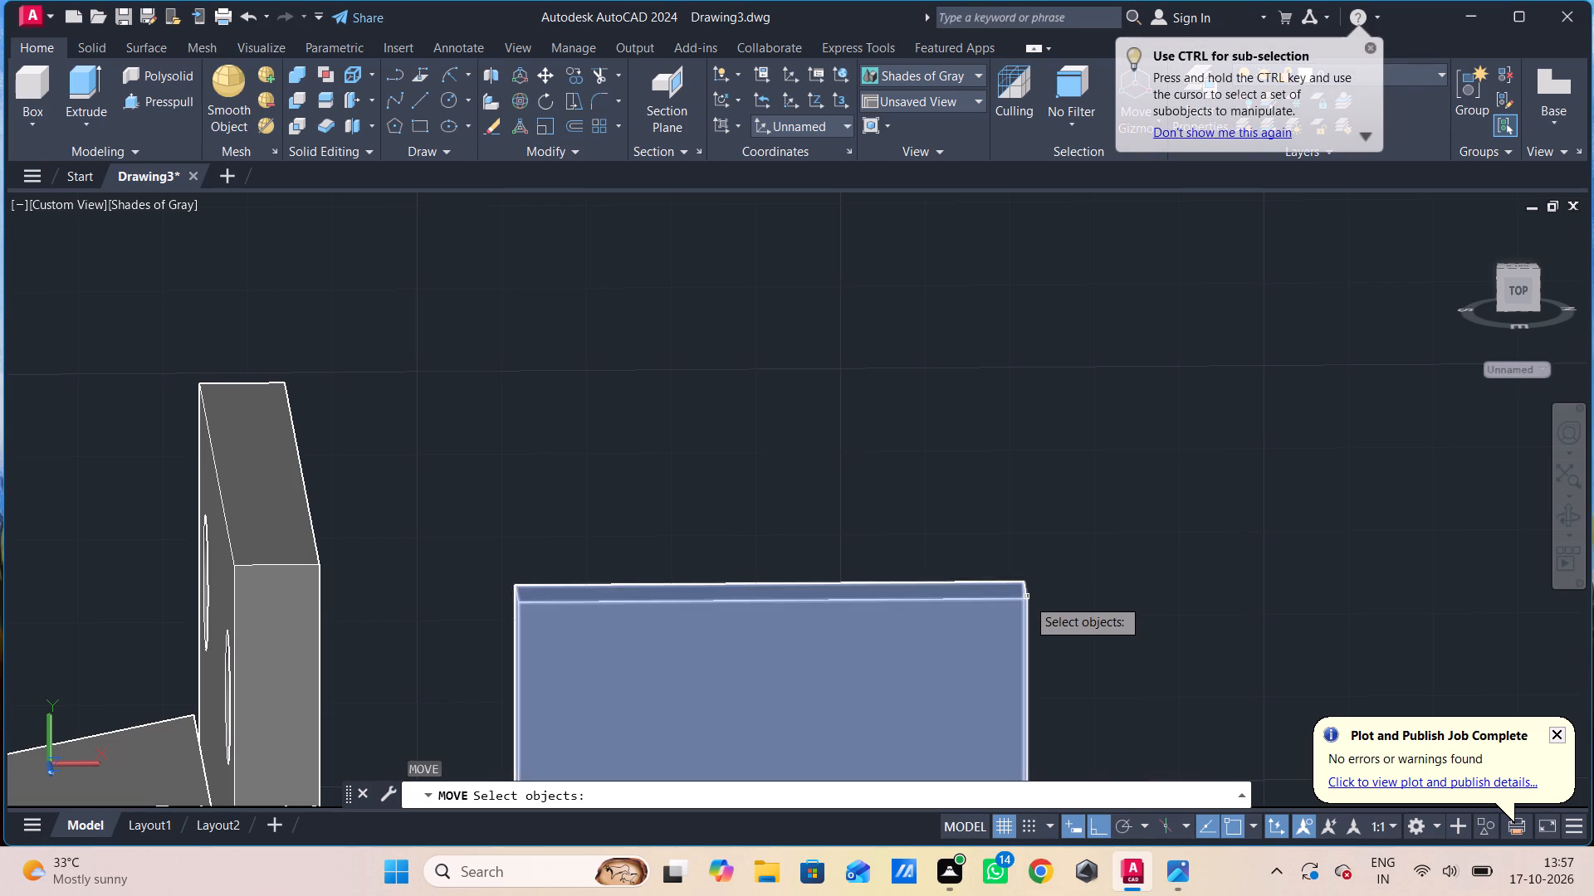
pyautogui.click(1027, 598)
pyautogui.press('space')
pyautogui.scroll(3, 1025, 587)
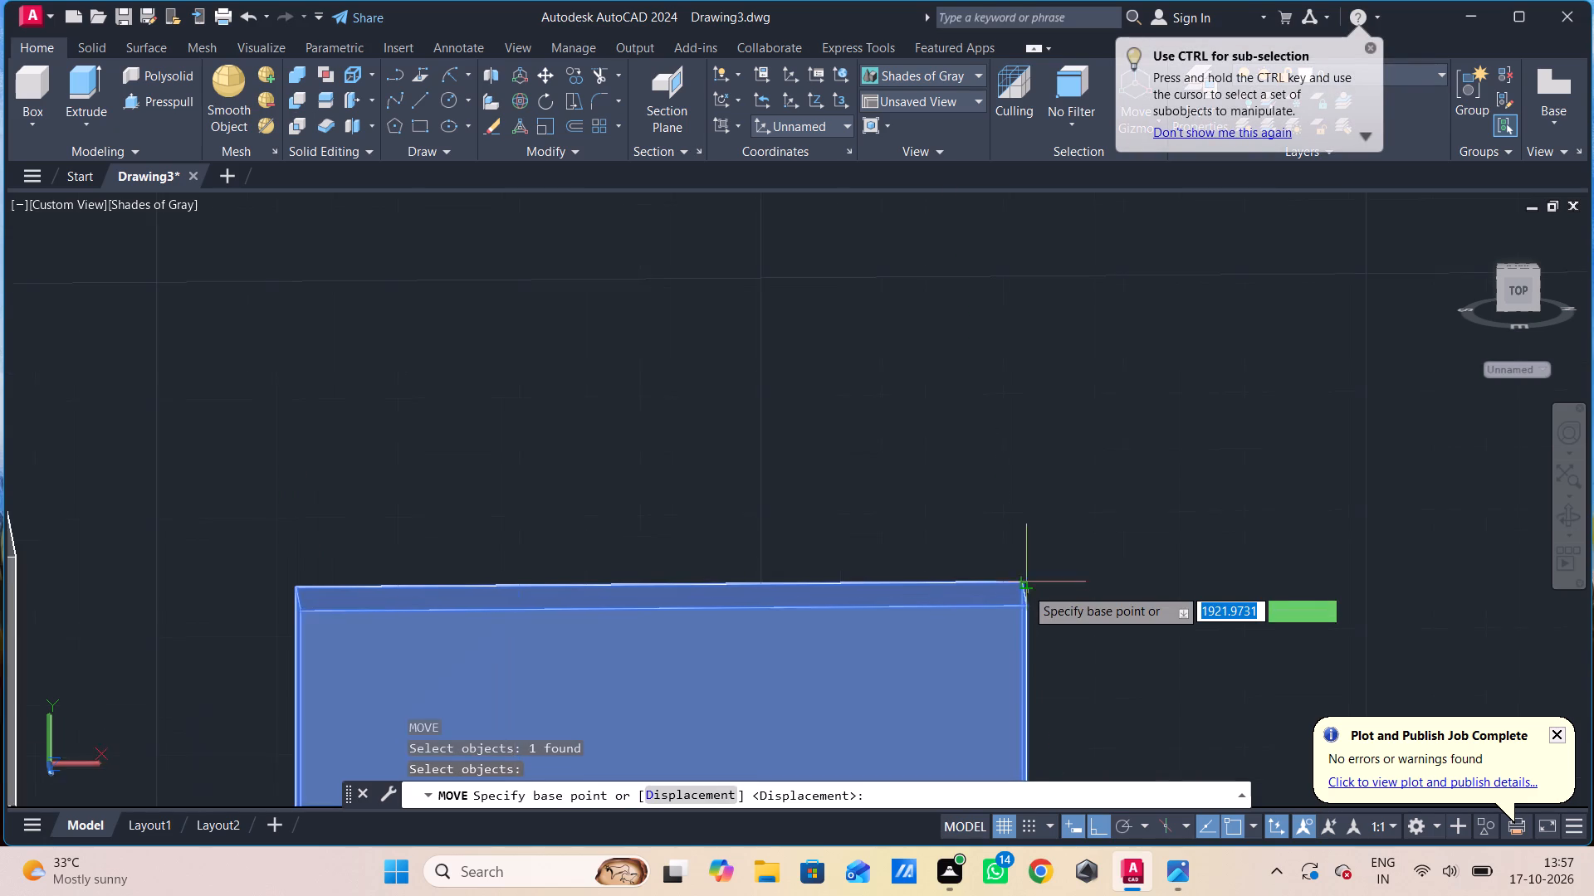
pyautogui.scroll(2, 1025, 587)
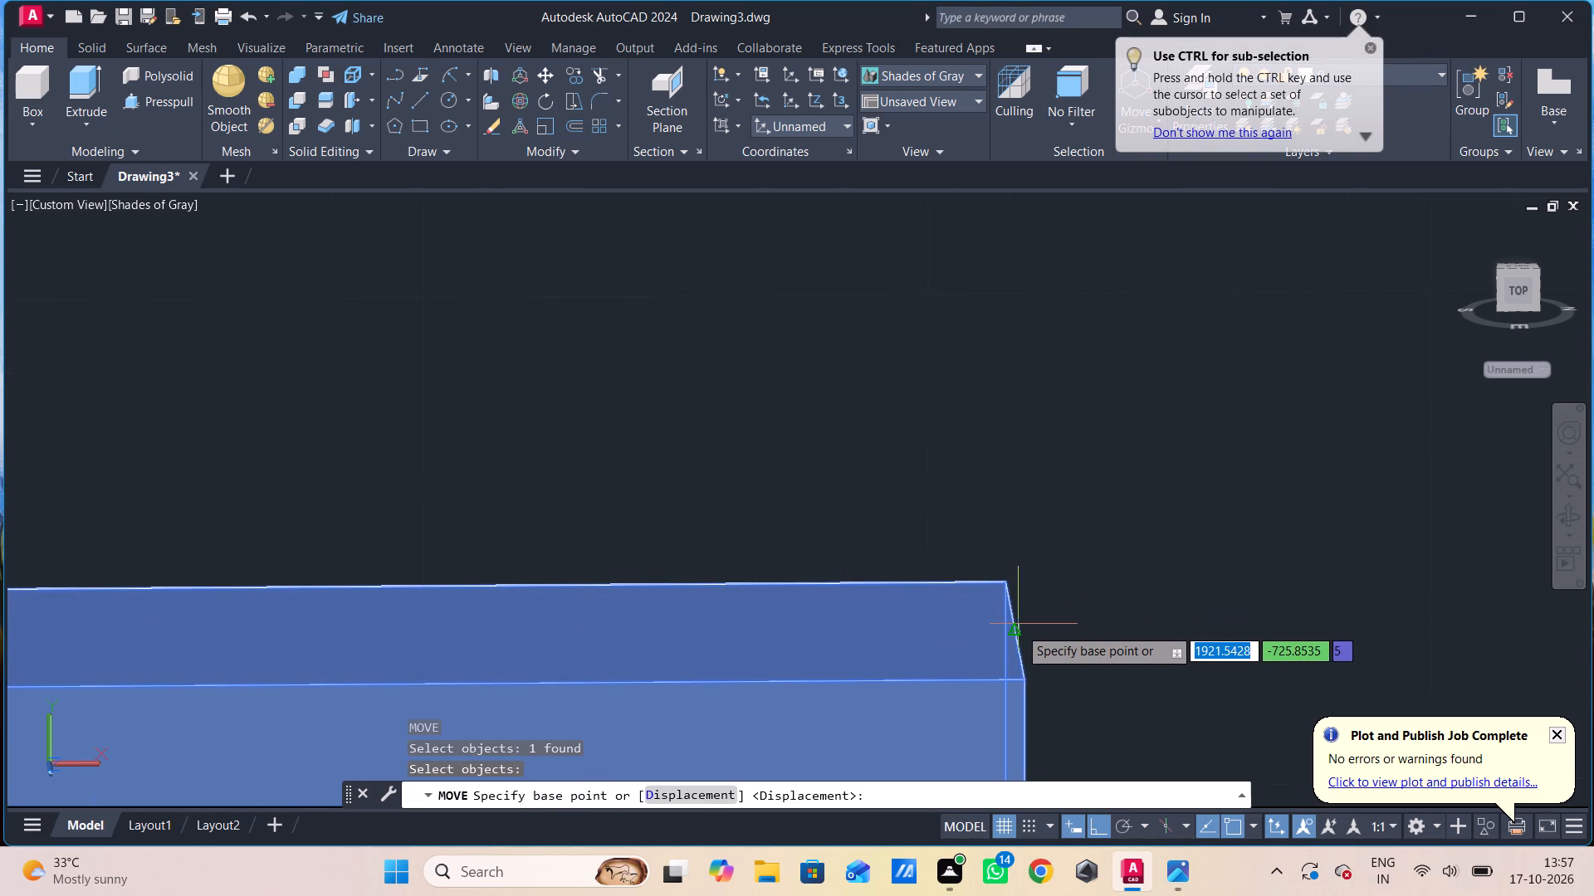
pyautogui.click(1019, 631)
pyautogui.scroll(-6, 984, 641)
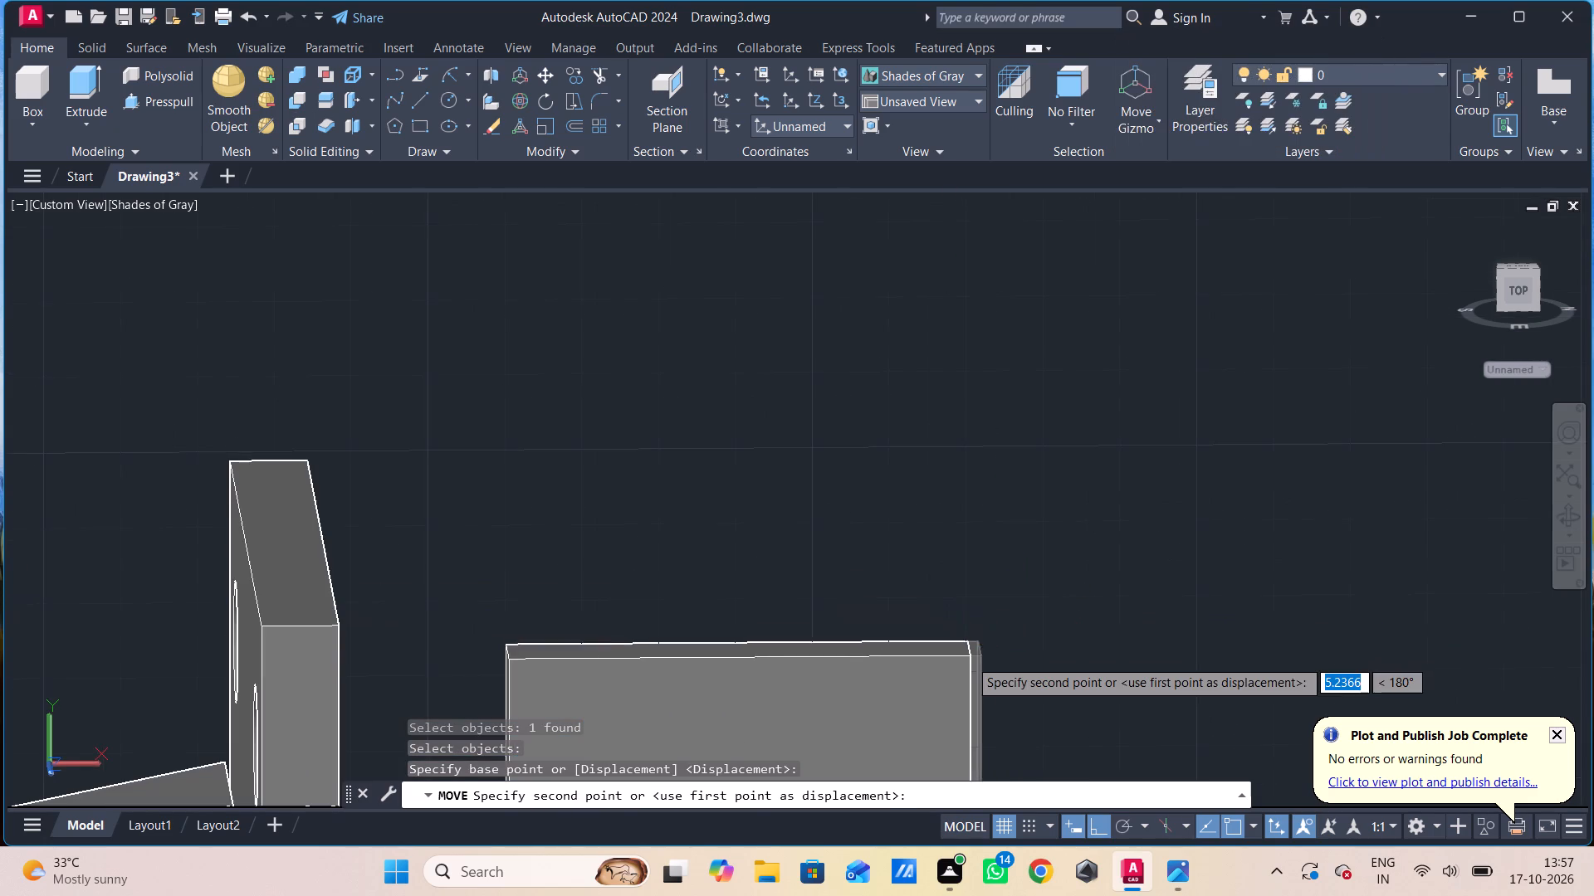
pyautogui.moveTo(969, 659); pyautogui.dragTo(1033, 560, button='middle')
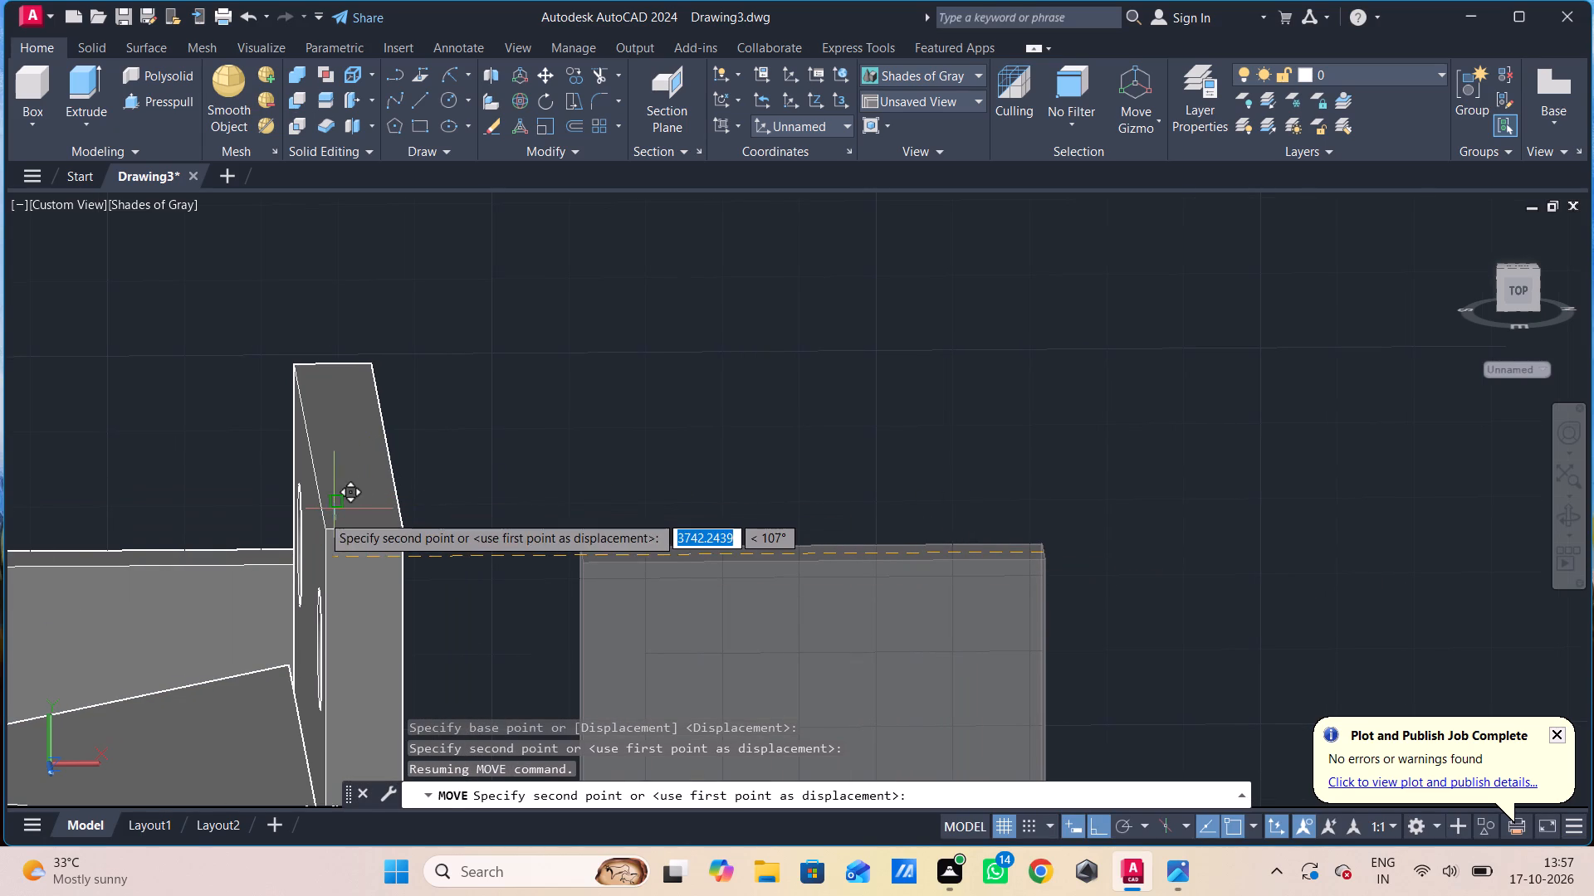
pyautogui.click(314, 447)
# Presspull the upright rib's free end face toward the bushing until it reaches the cylindrical barrel between the collars.
pyautogui.scroll(-1, 488, 480)
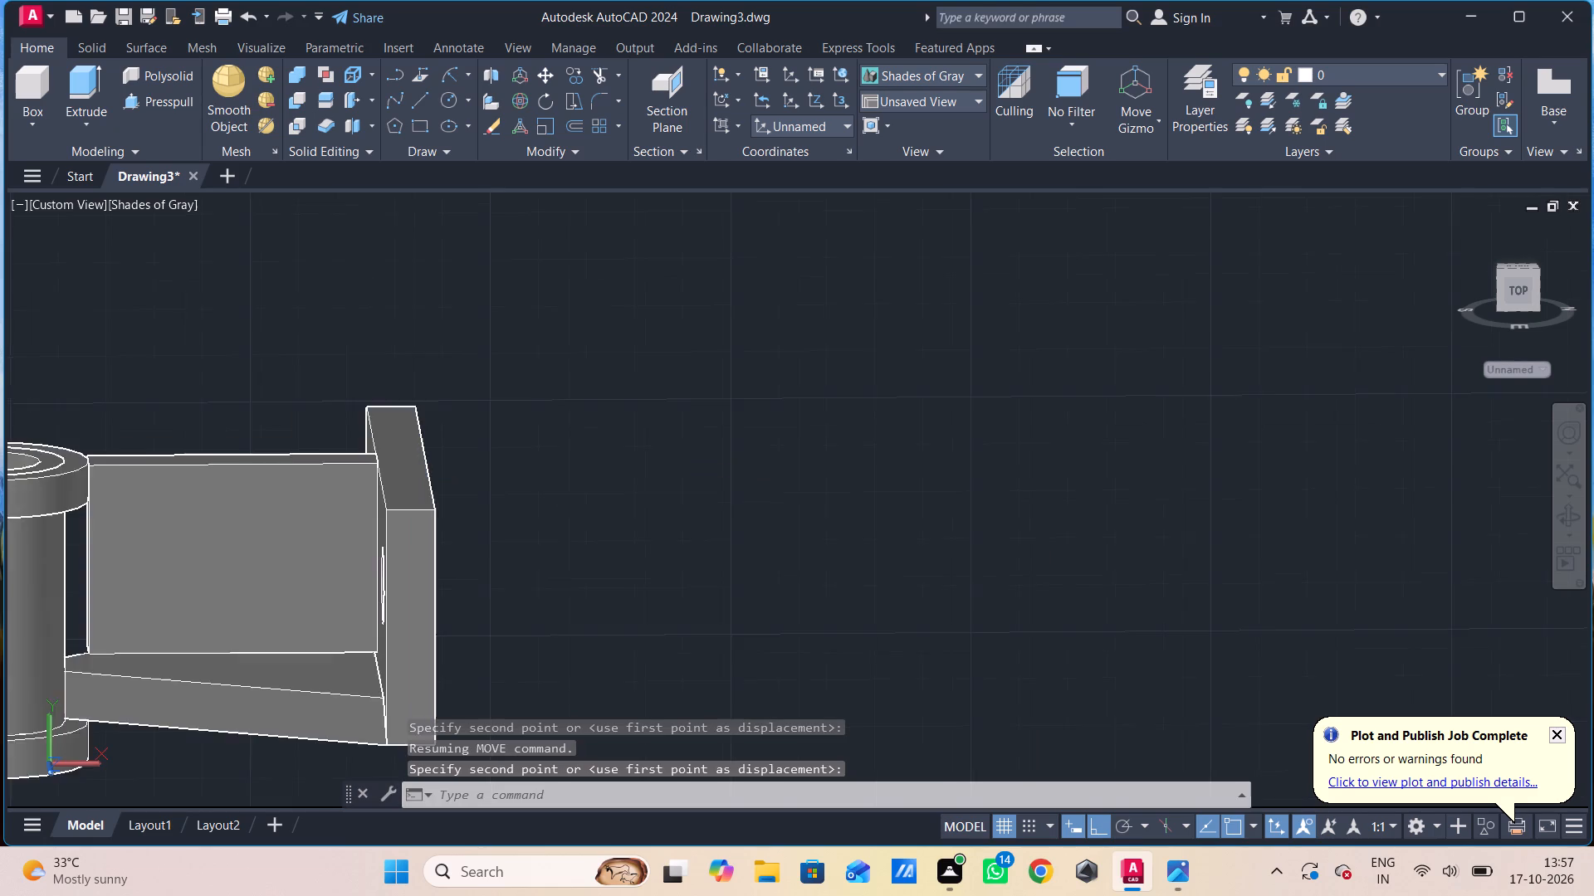
pyautogui.scroll(-1, 489, 480)
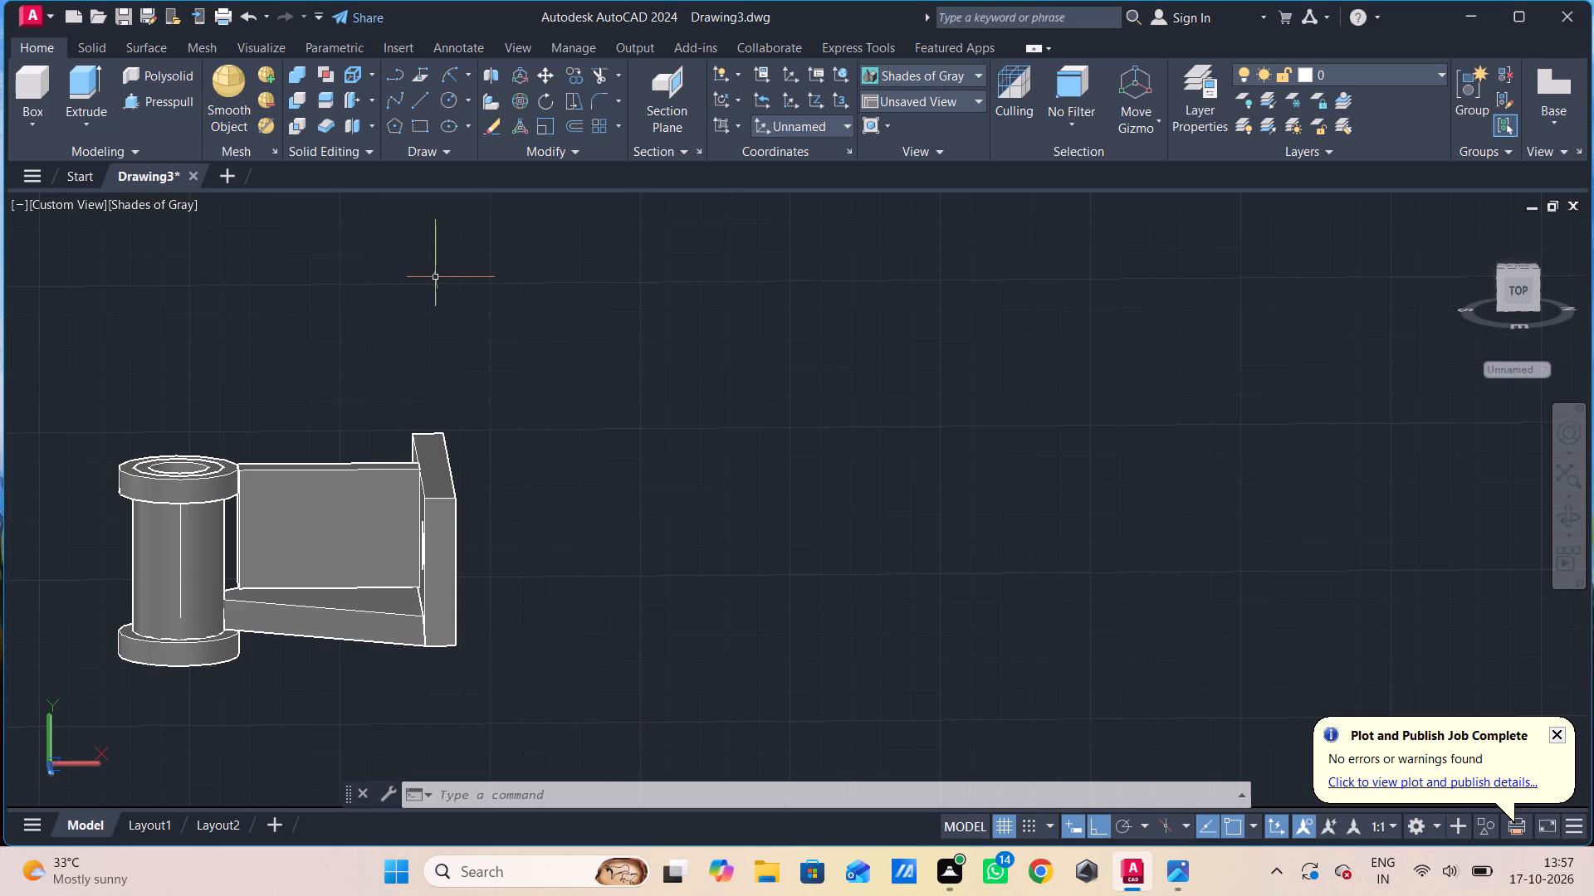
pyautogui.keyDown('shift'); pyautogui.moveTo(164, 617); pyautogui.dragTo(169, 621, button='middle'); pyautogui.keyUp('shift')
pyautogui.keyDown('shift'); pyautogui.moveTo(169, 621); pyautogui.dragTo(196, 656, button='middle'); pyautogui.keyUp('shift')
pyautogui.scroll(3, 218, 598)
pyautogui.moveTo(218, 598); pyautogui.dragTo(241, 721, button='middle')
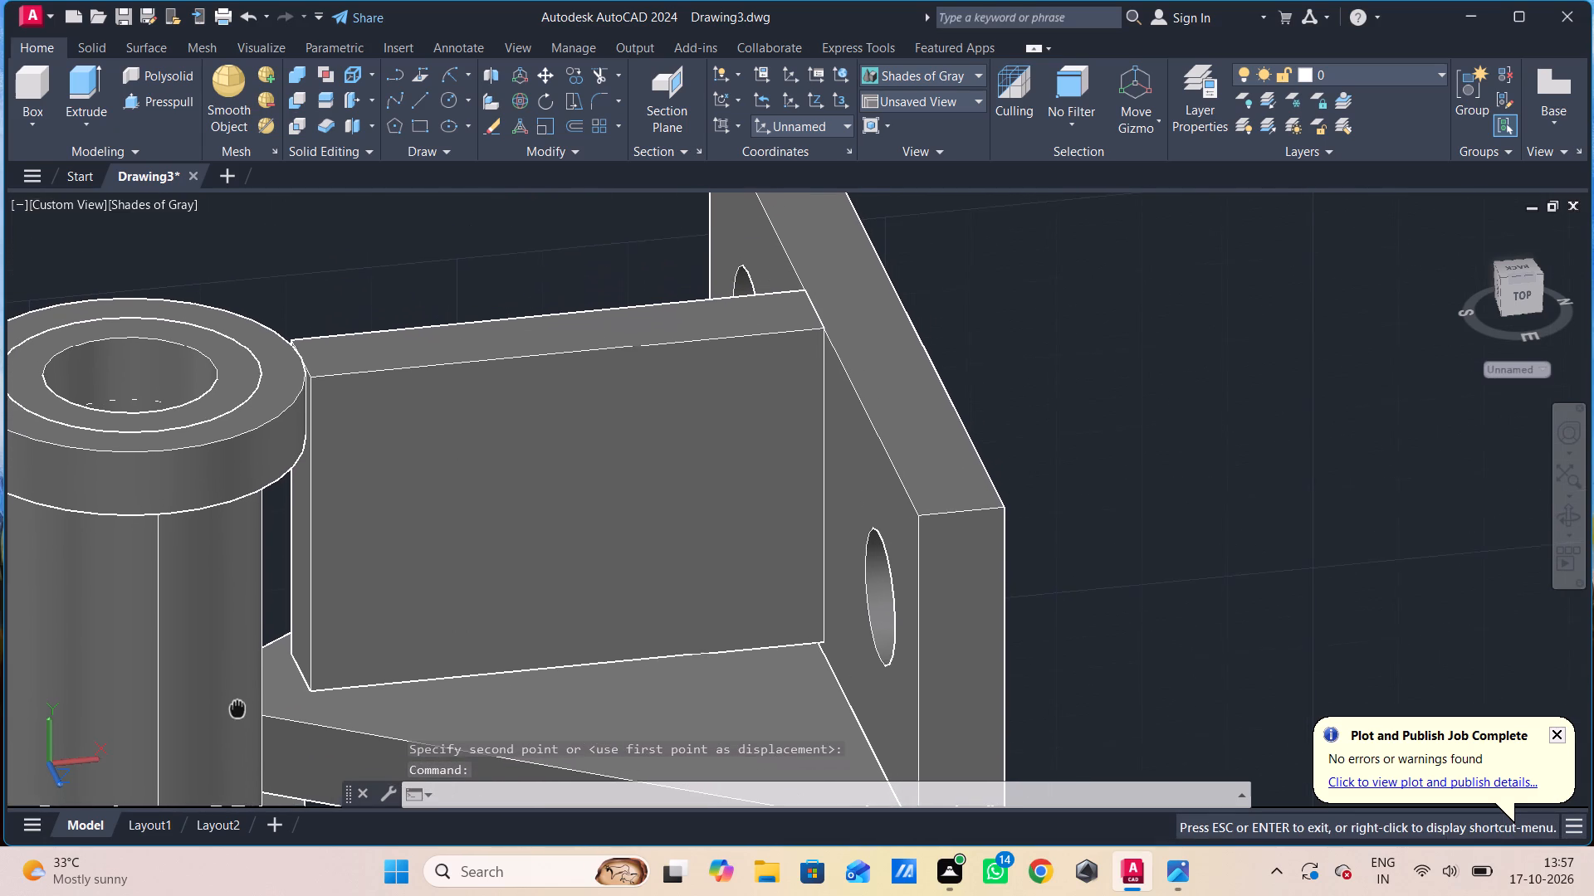
pyautogui.moveTo(241, 721); pyautogui.dragTo(246, 746, button='middle')
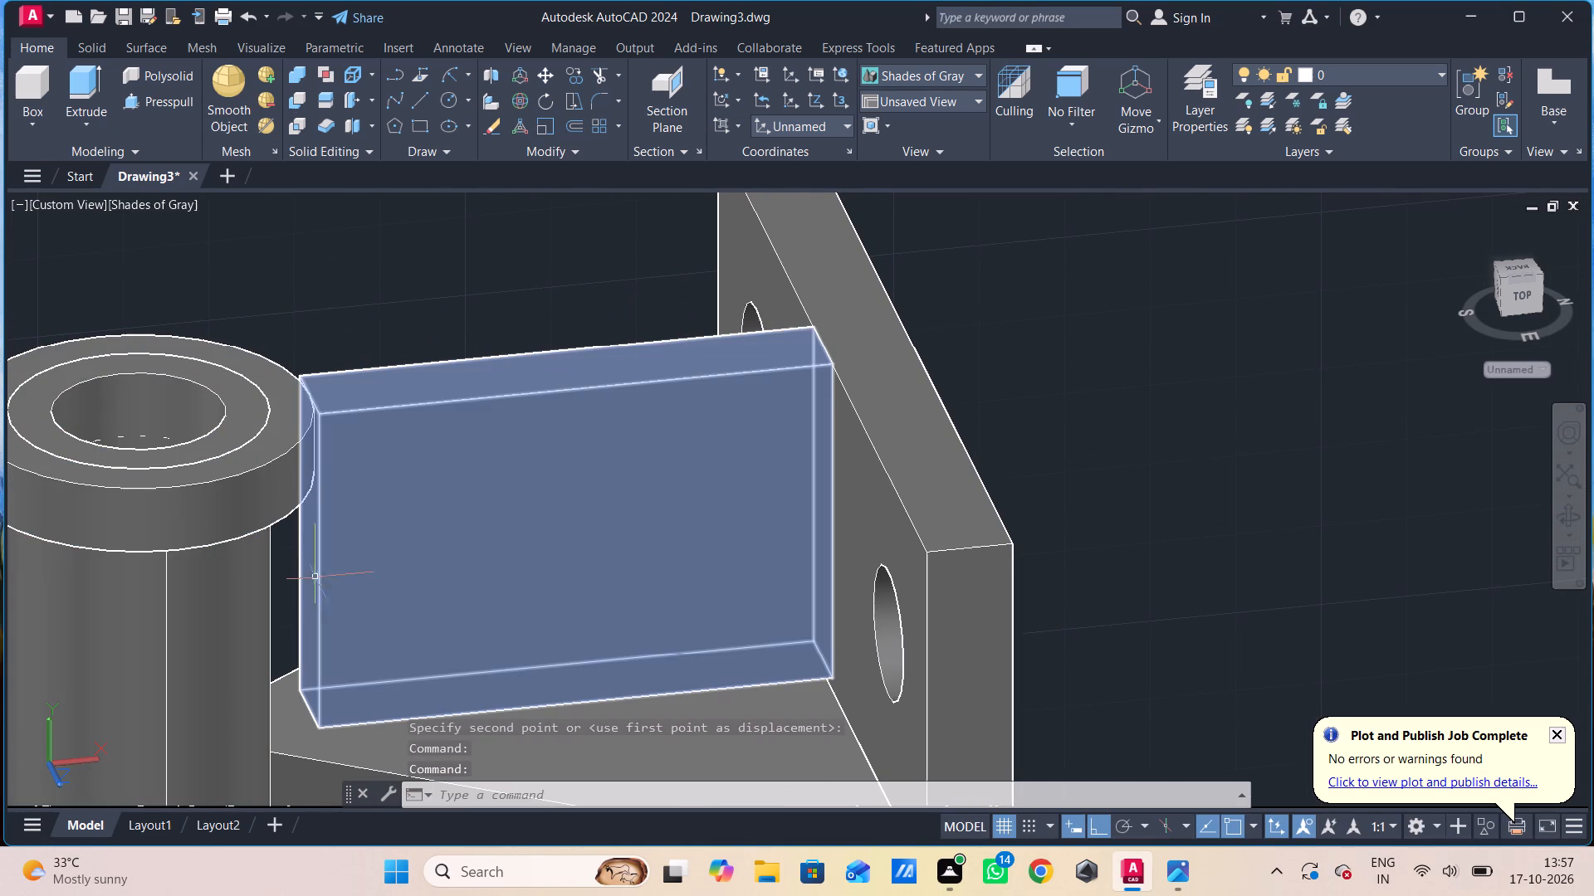
pyautogui.click(148, 104)
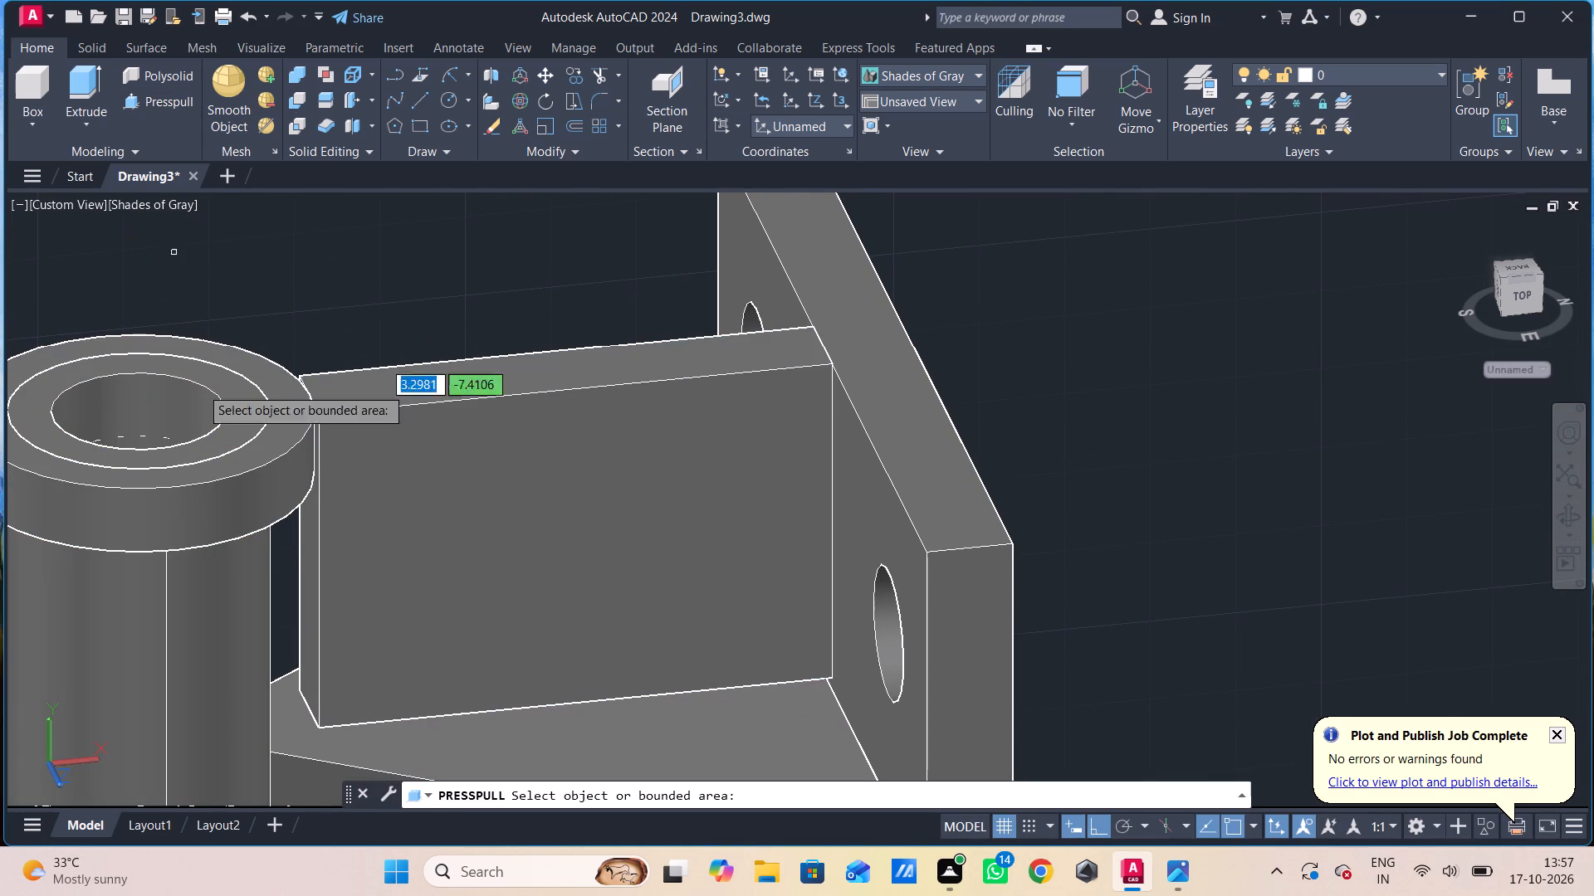
pyautogui.click(306, 555)
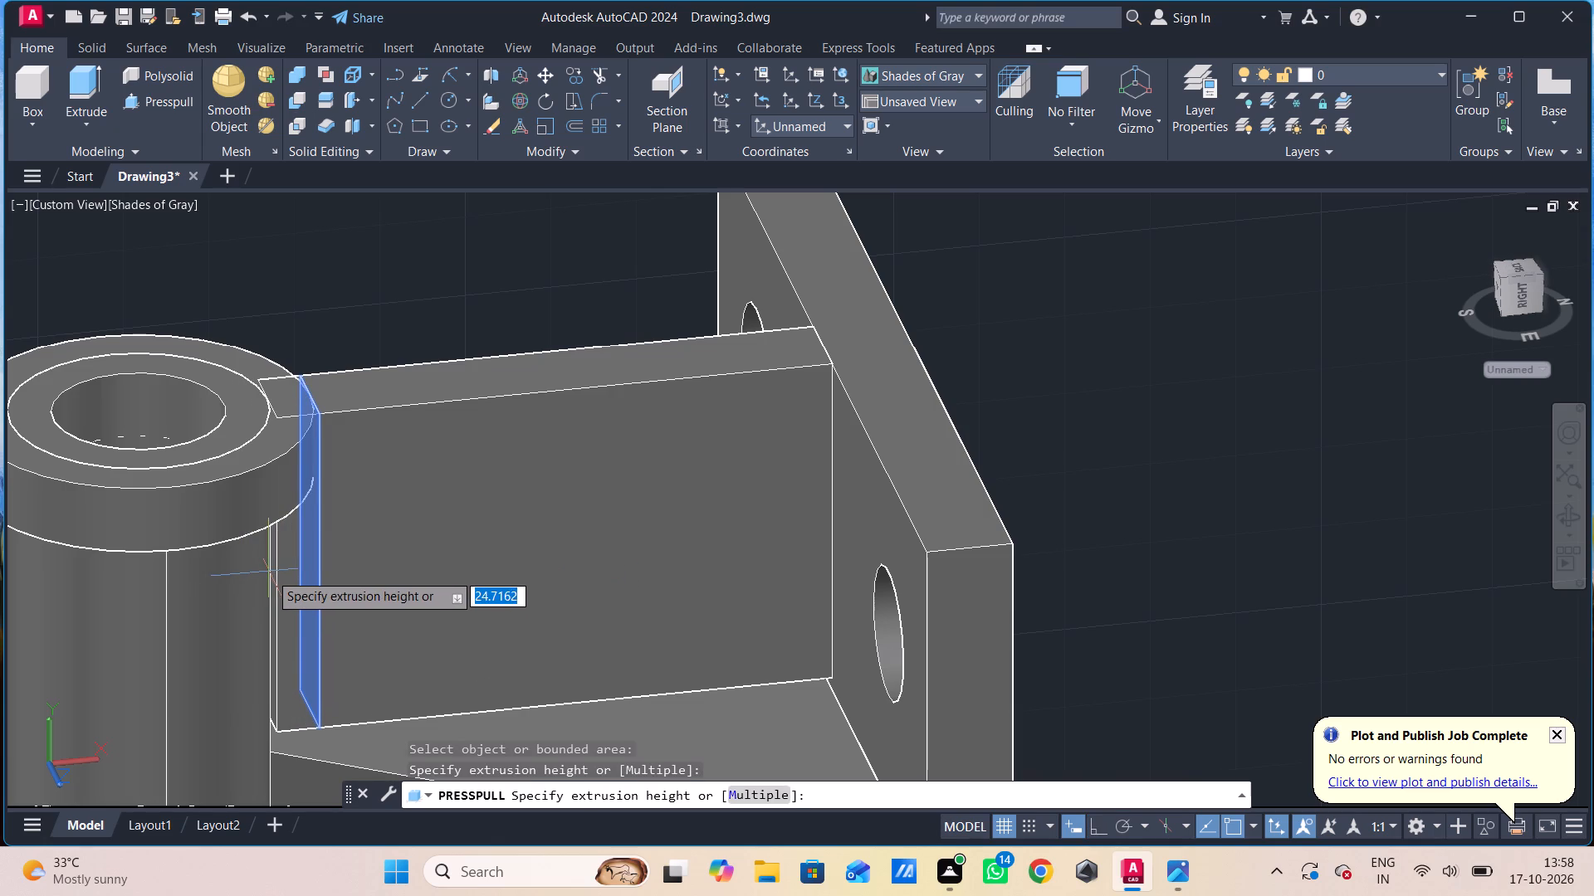
pyautogui.scroll(3, 271, 563)
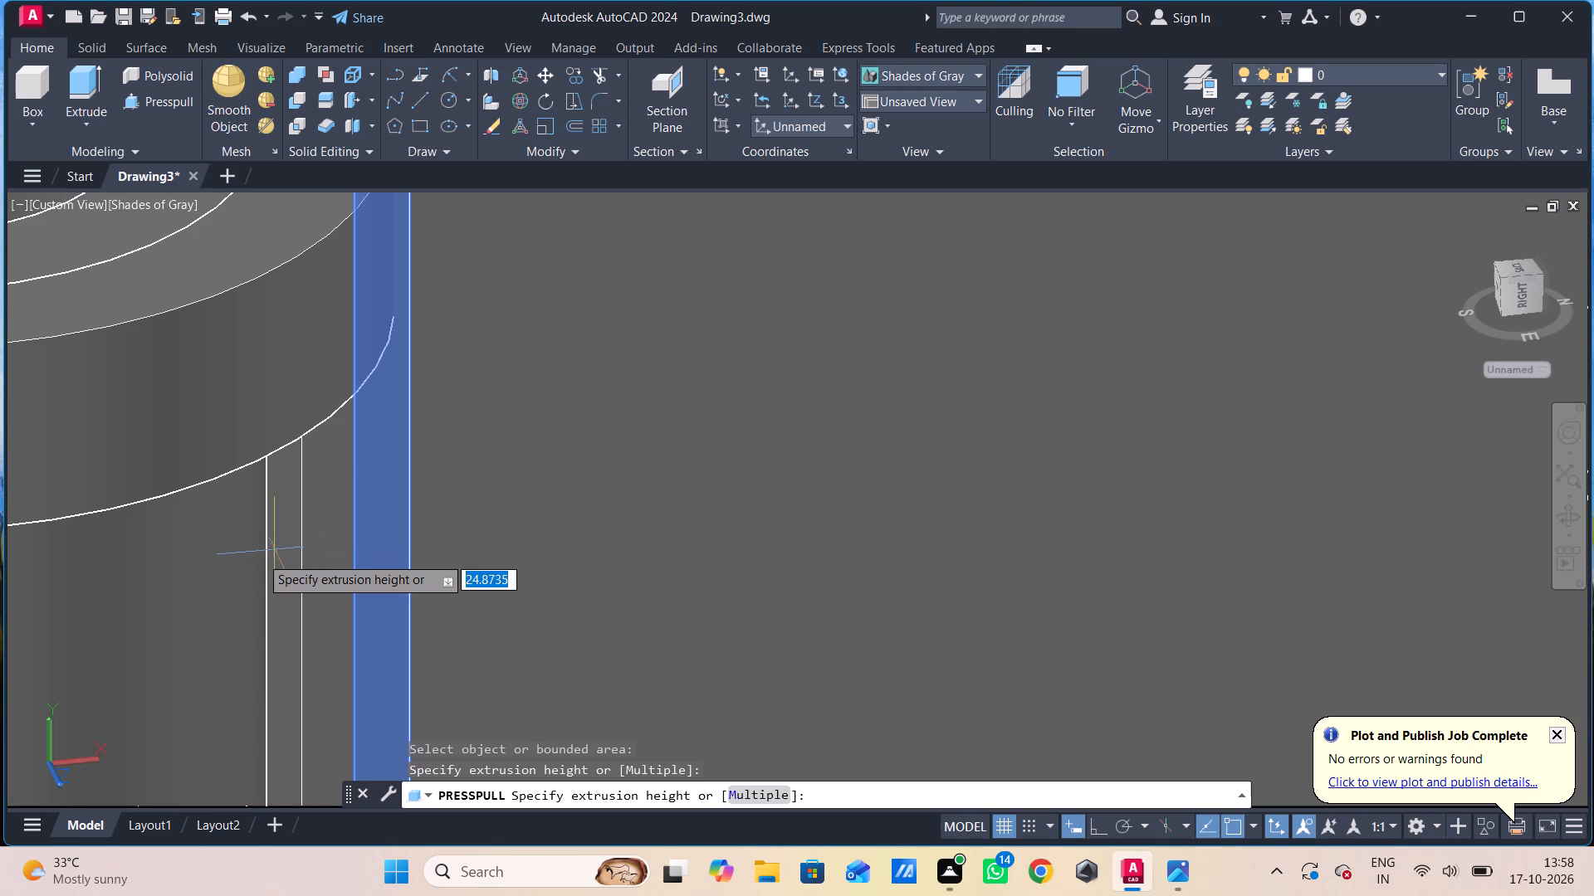
pyautogui.click(268, 541)
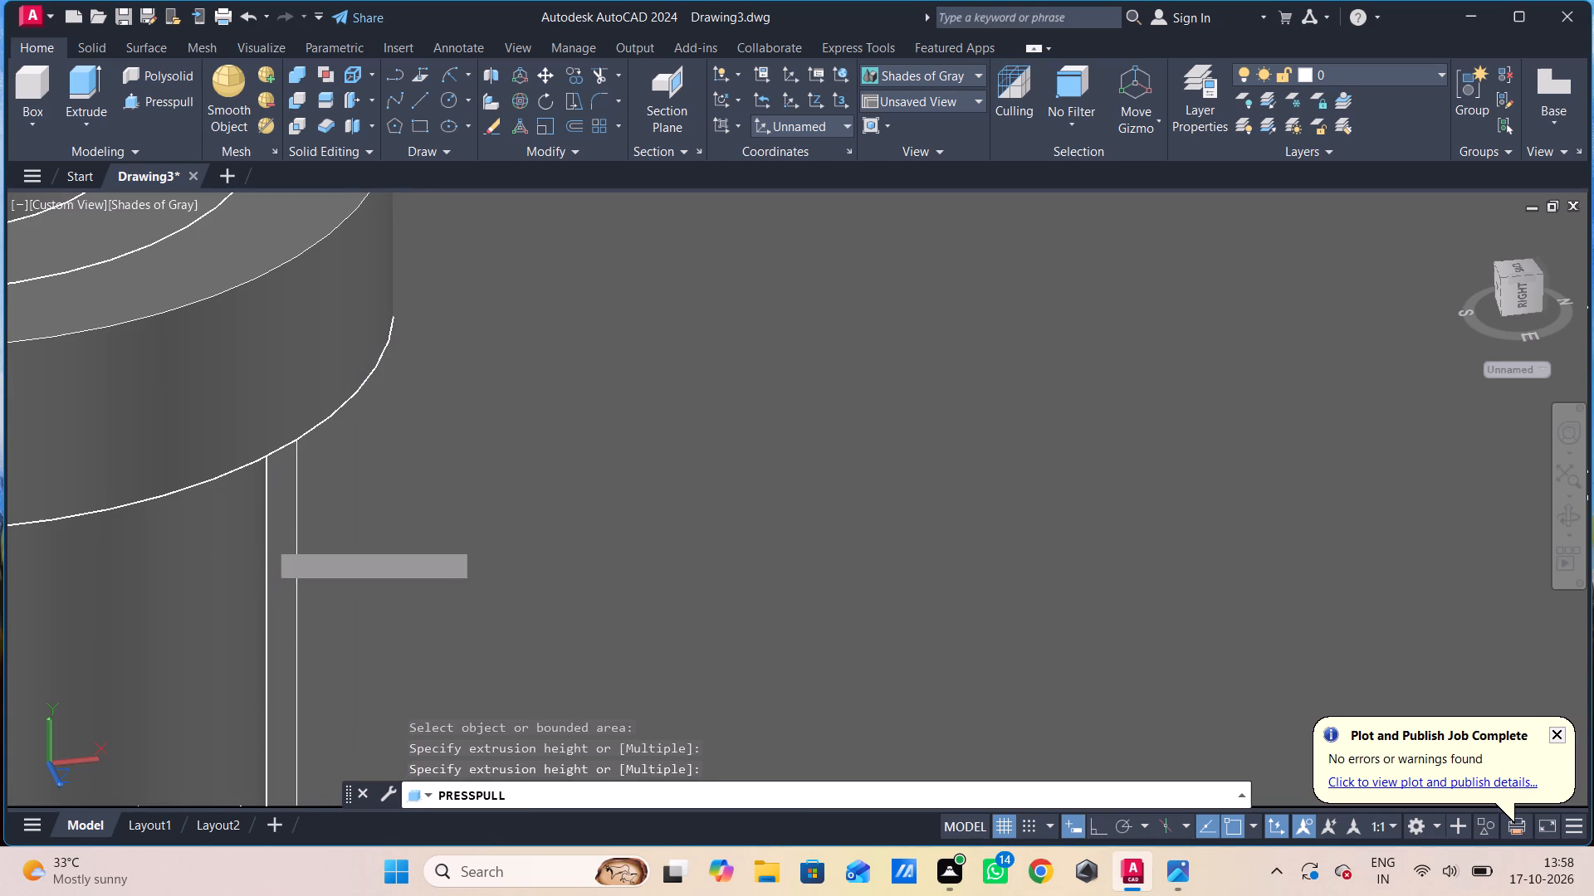
pyautogui.scroll(-2, 276, 591)
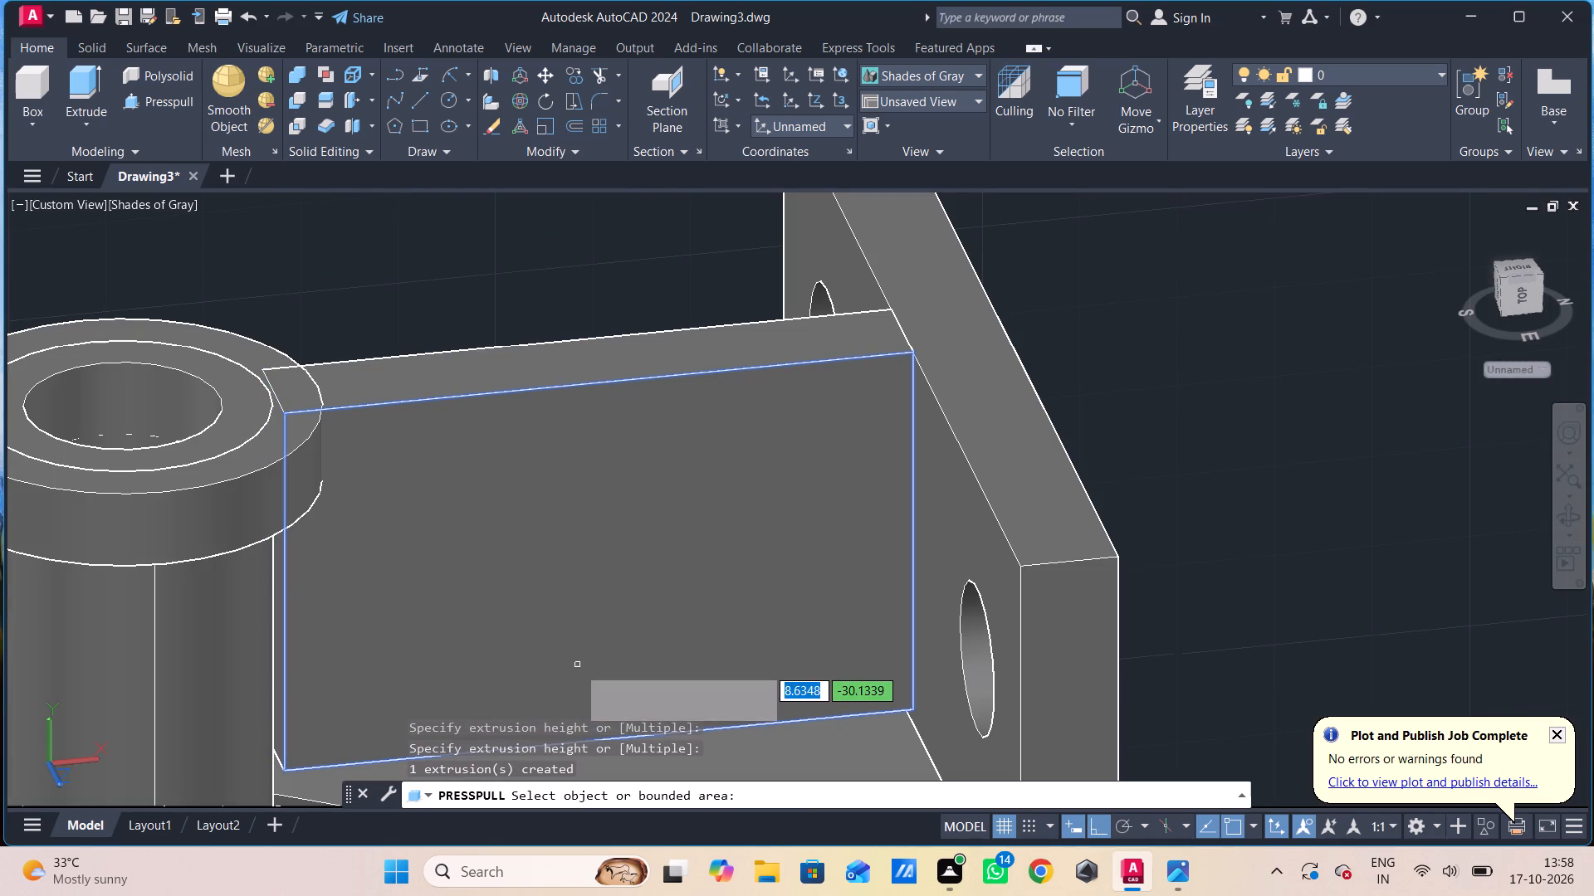
pyautogui.press('Escape')
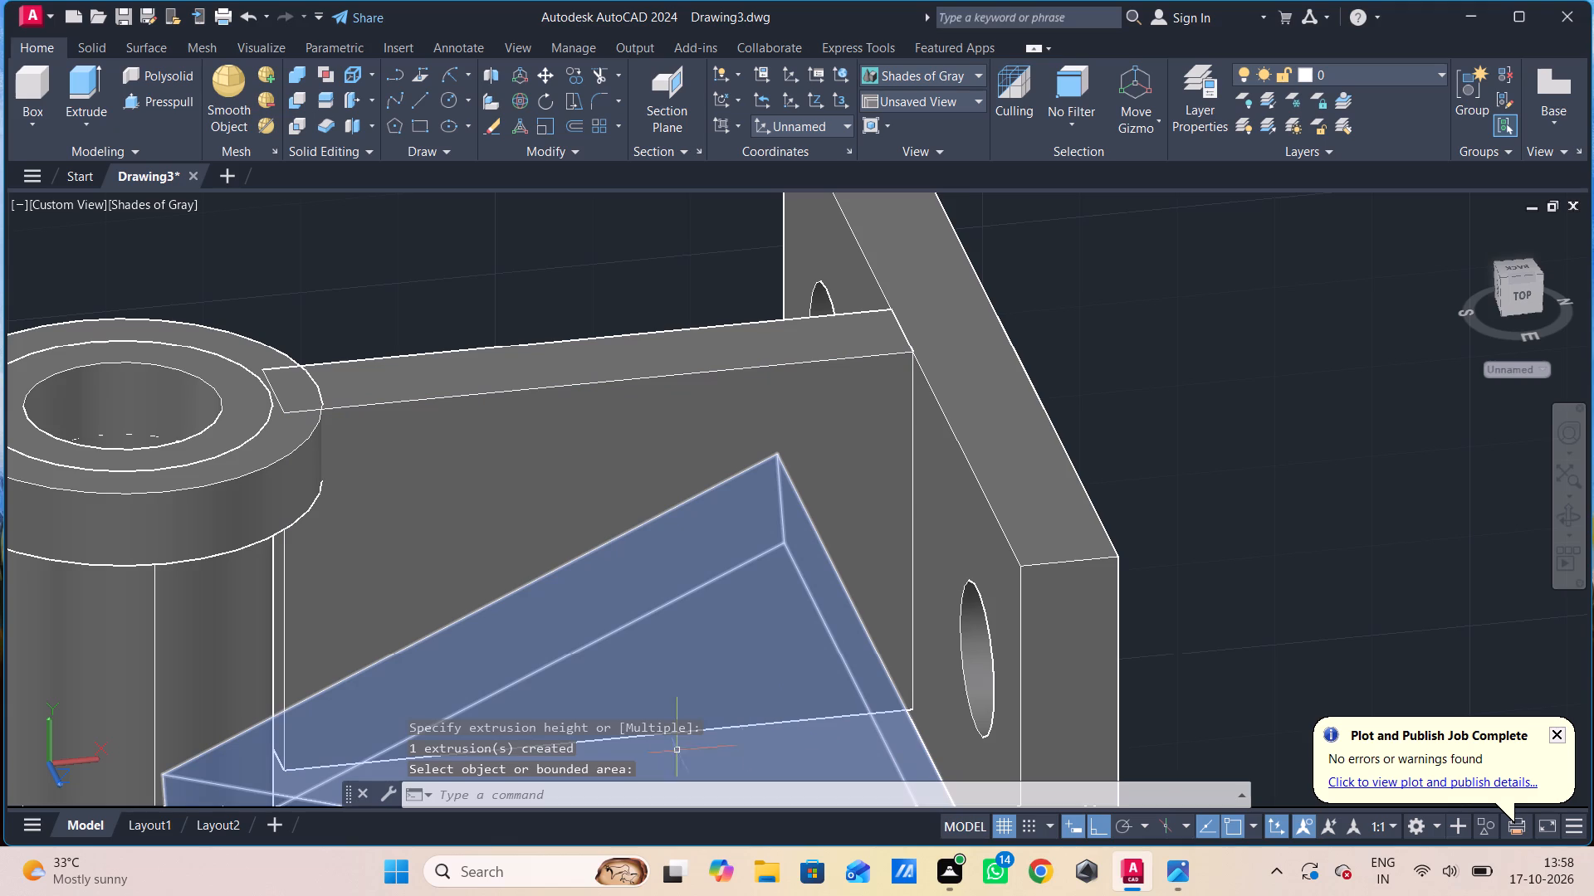
# Union the bushing, collars, plate, triangular web and upright rib into a single solid.
pyautogui.scroll(-3, 1068, 593)
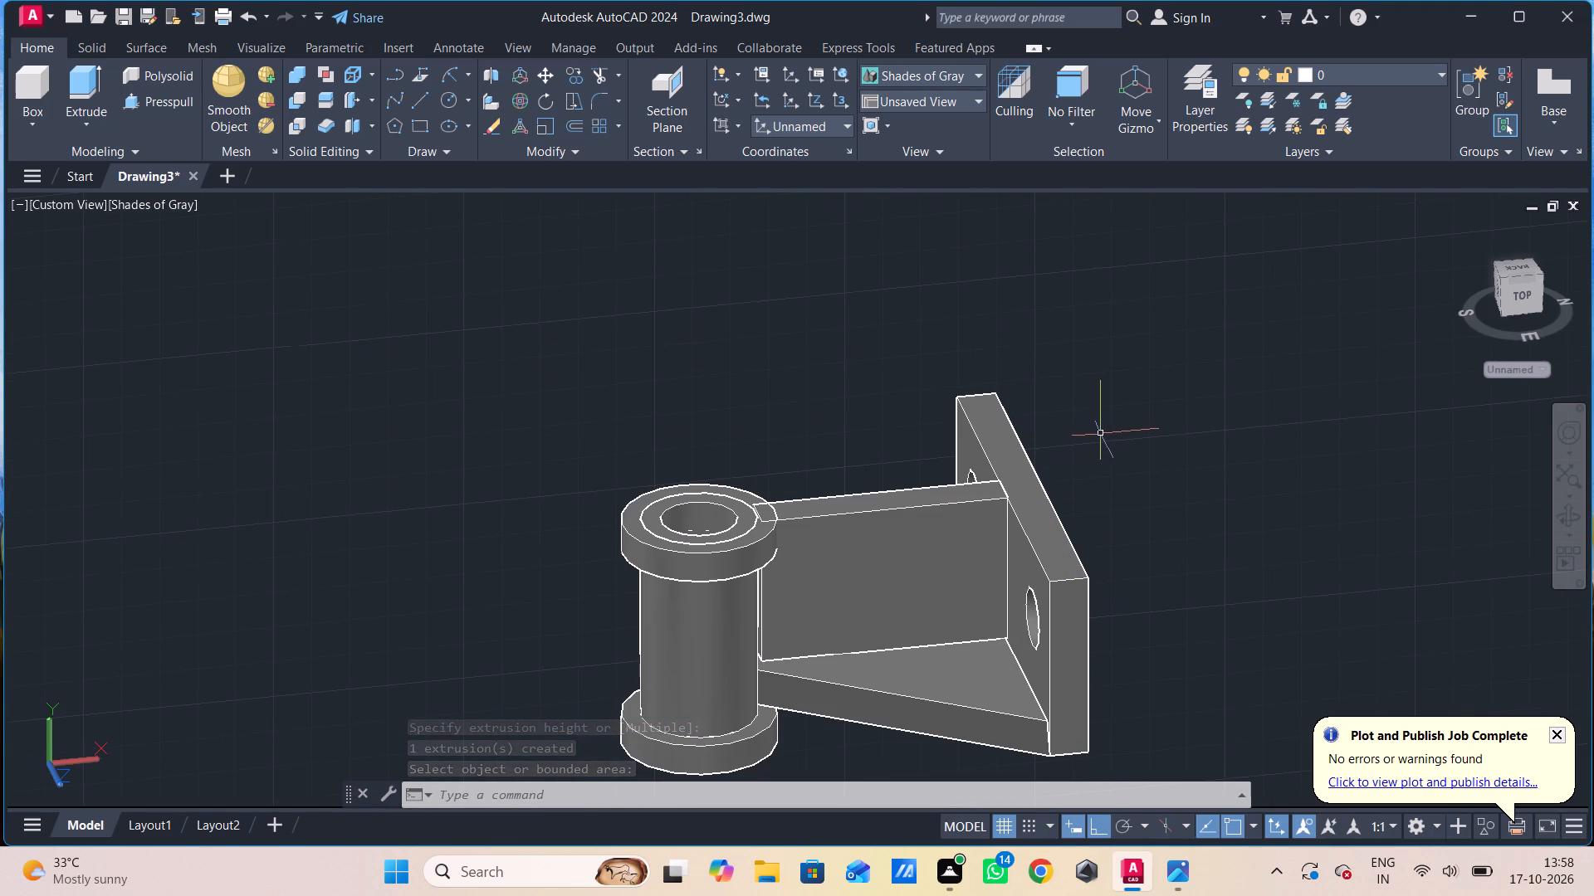
pyautogui.moveTo(1112, 427); pyautogui.dragTo(1118, 438)
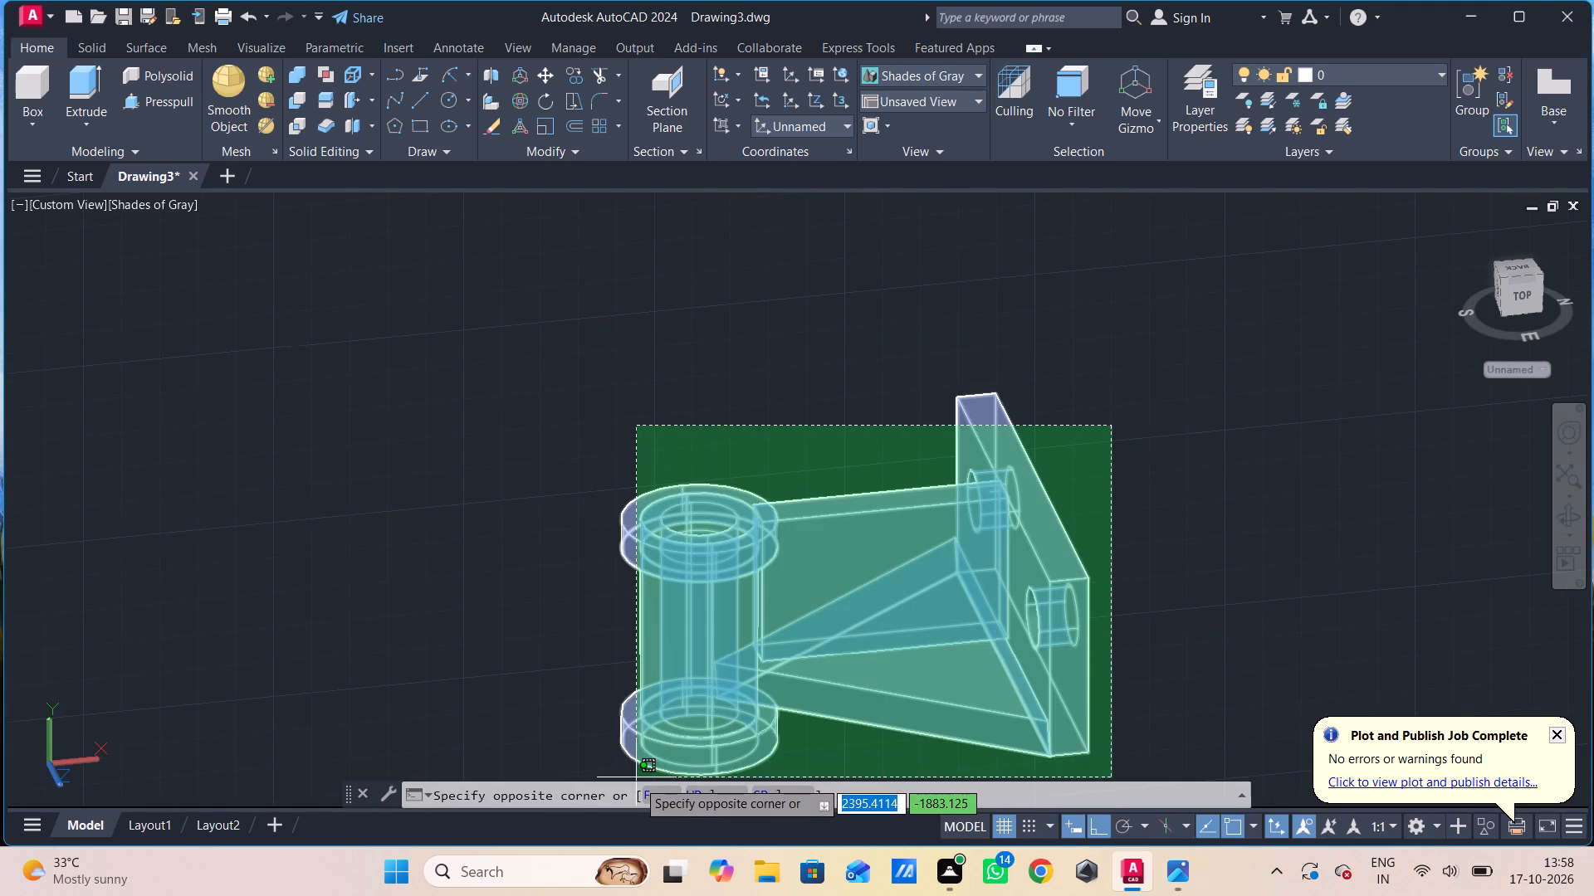
pyautogui.click(637, 780)
pyautogui.write('uni')
pyautogui.press('space')
pyautogui.scroll(-1, 736, 717)
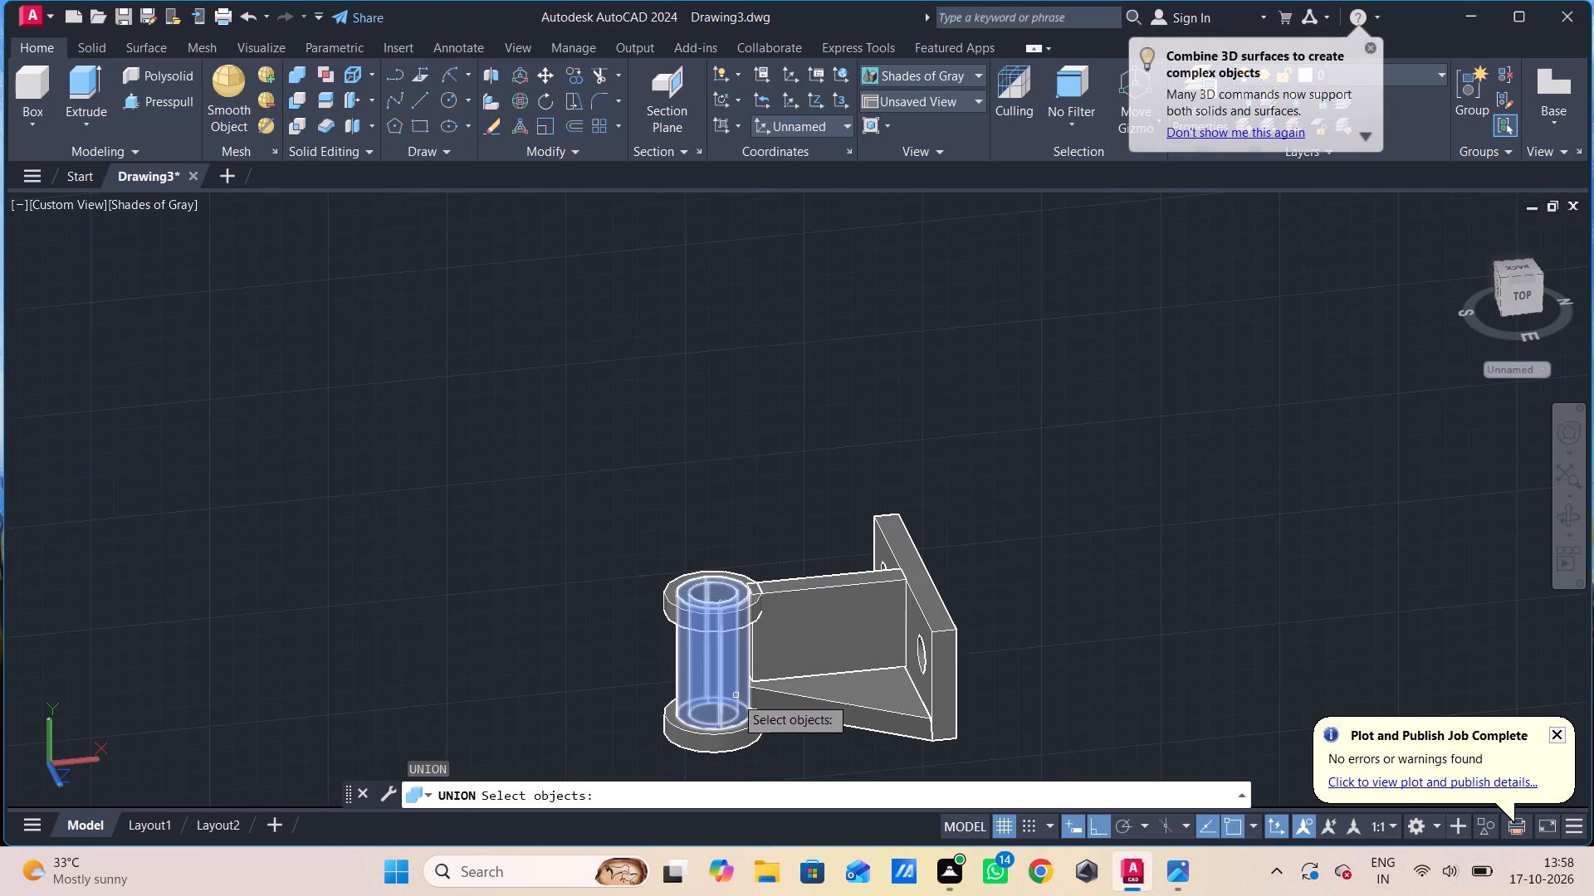
pyautogui.moveTo(728, 688); pyautogui.dragTo(619, 573, button='middle')
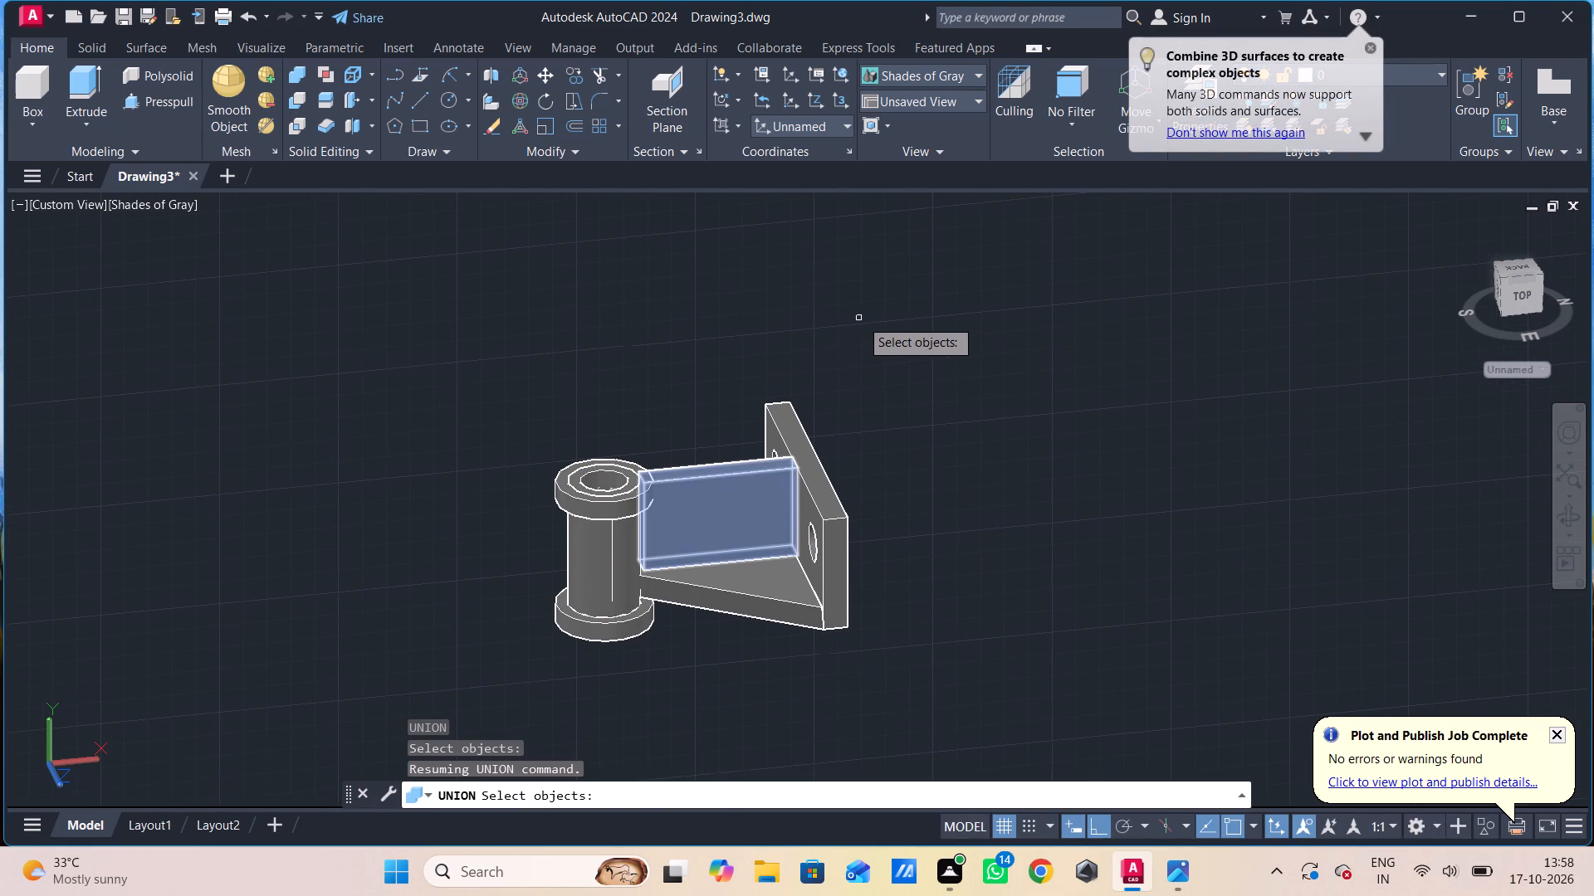
pyautogui.moveTo(878, 320); pyautogui.dragTo(882, 329)
pyautogui.click(487, 795)
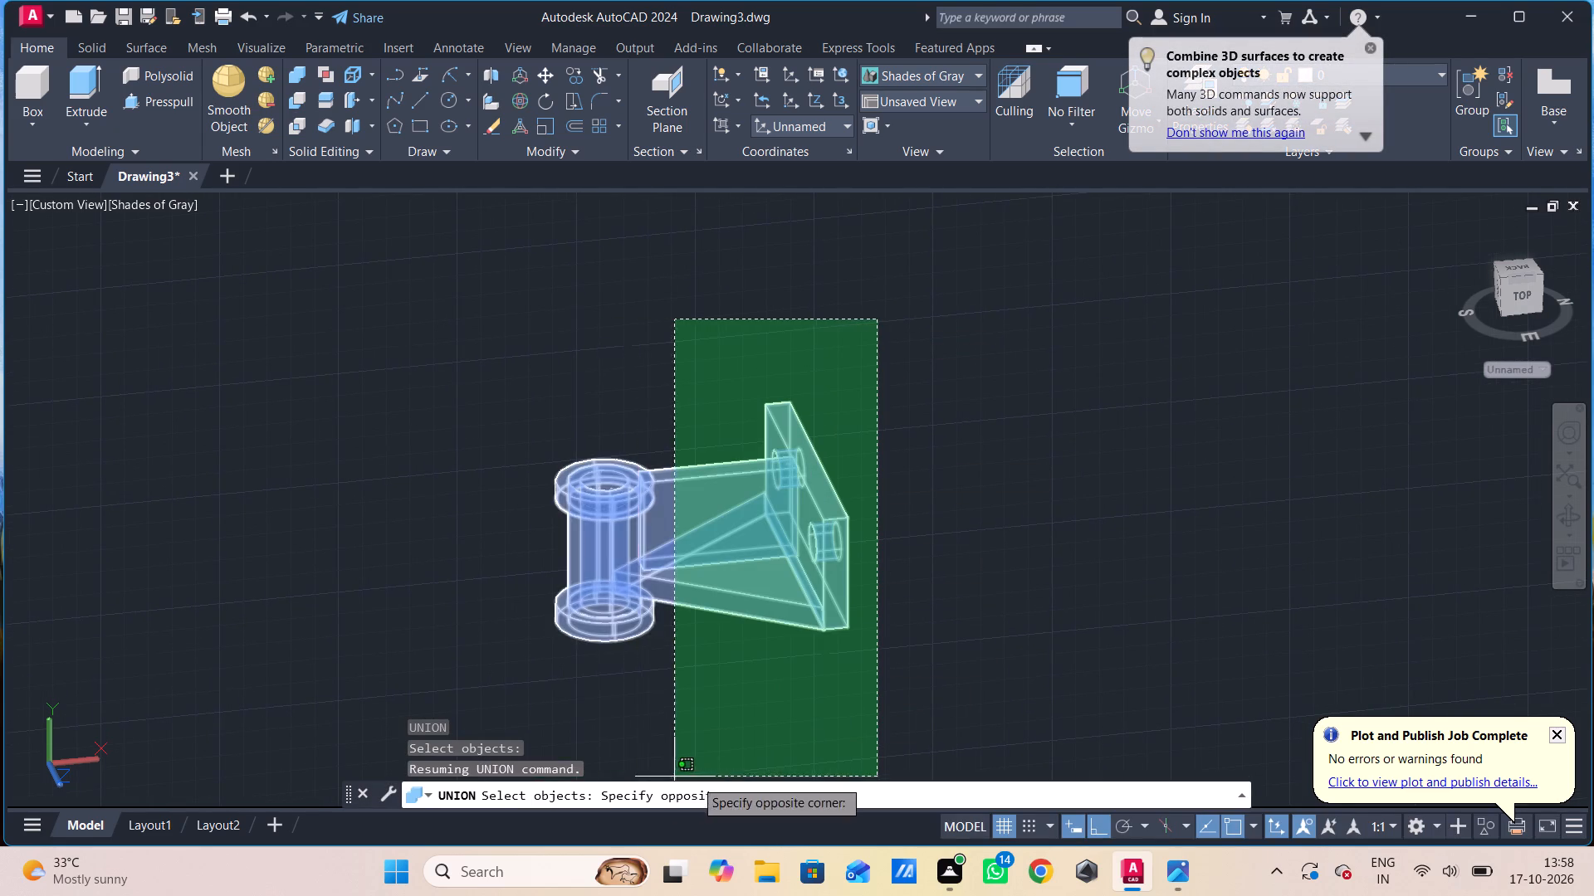
pyautogui.click(306, 681)
pyautogui.press('space')
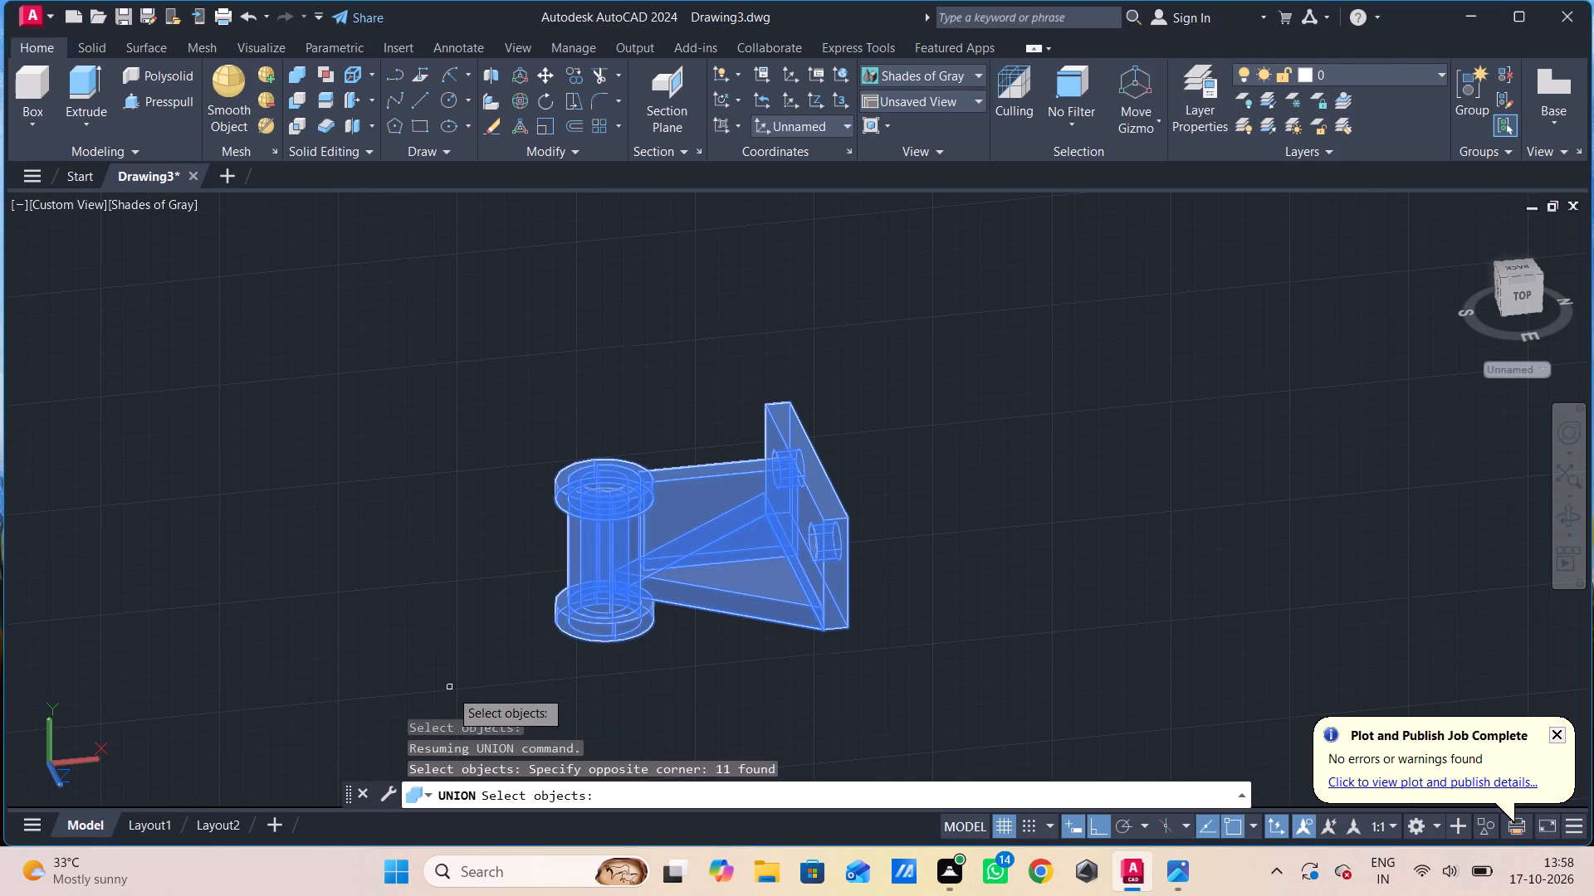
# Fillet the short vertical edge where the rib's front face meets the bushing's upper collar with radius 10.
pyautogui.press('f')
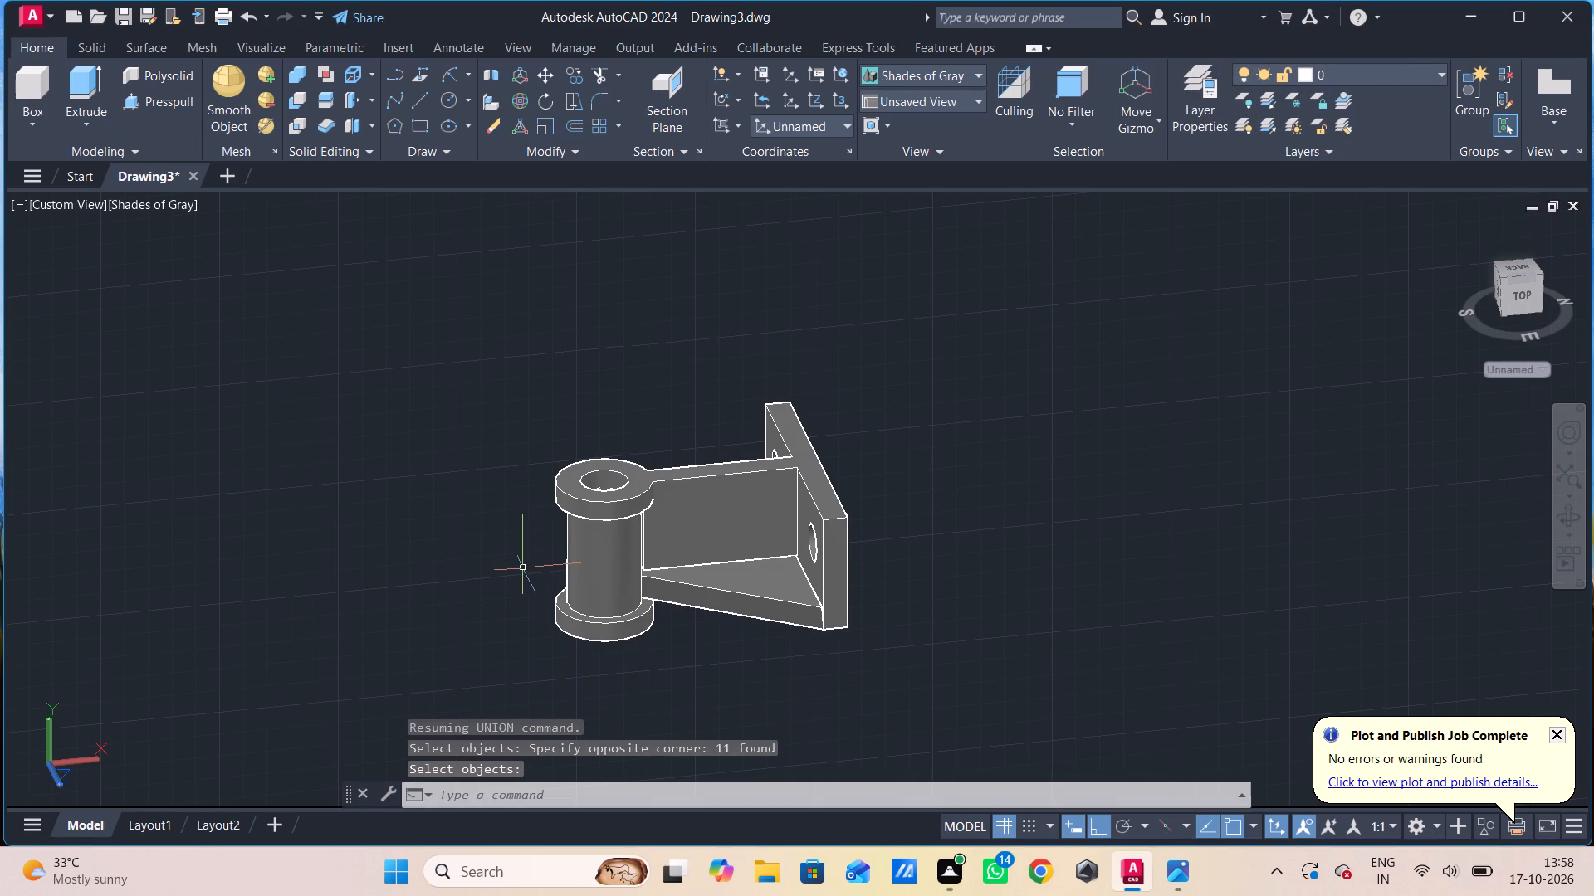
pyautogui.click(581, 634)
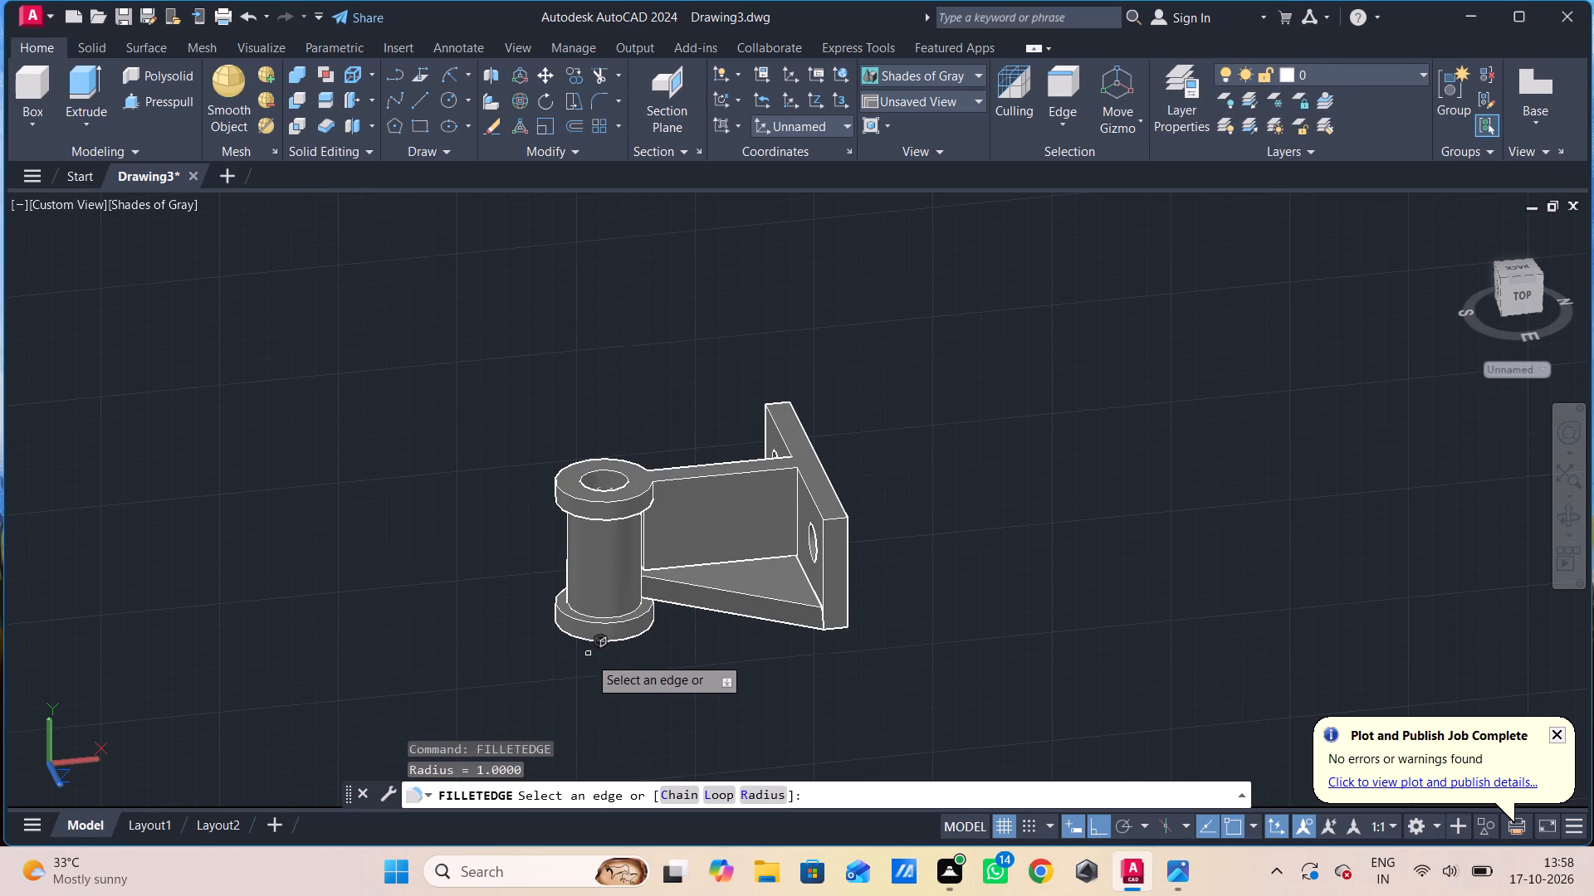
pyautogui.press('r')
pyautogui.press('space')
pyautogui.write('10')
pyautogui.press('Return')
pyautogui.scroll(2, 638, 526)
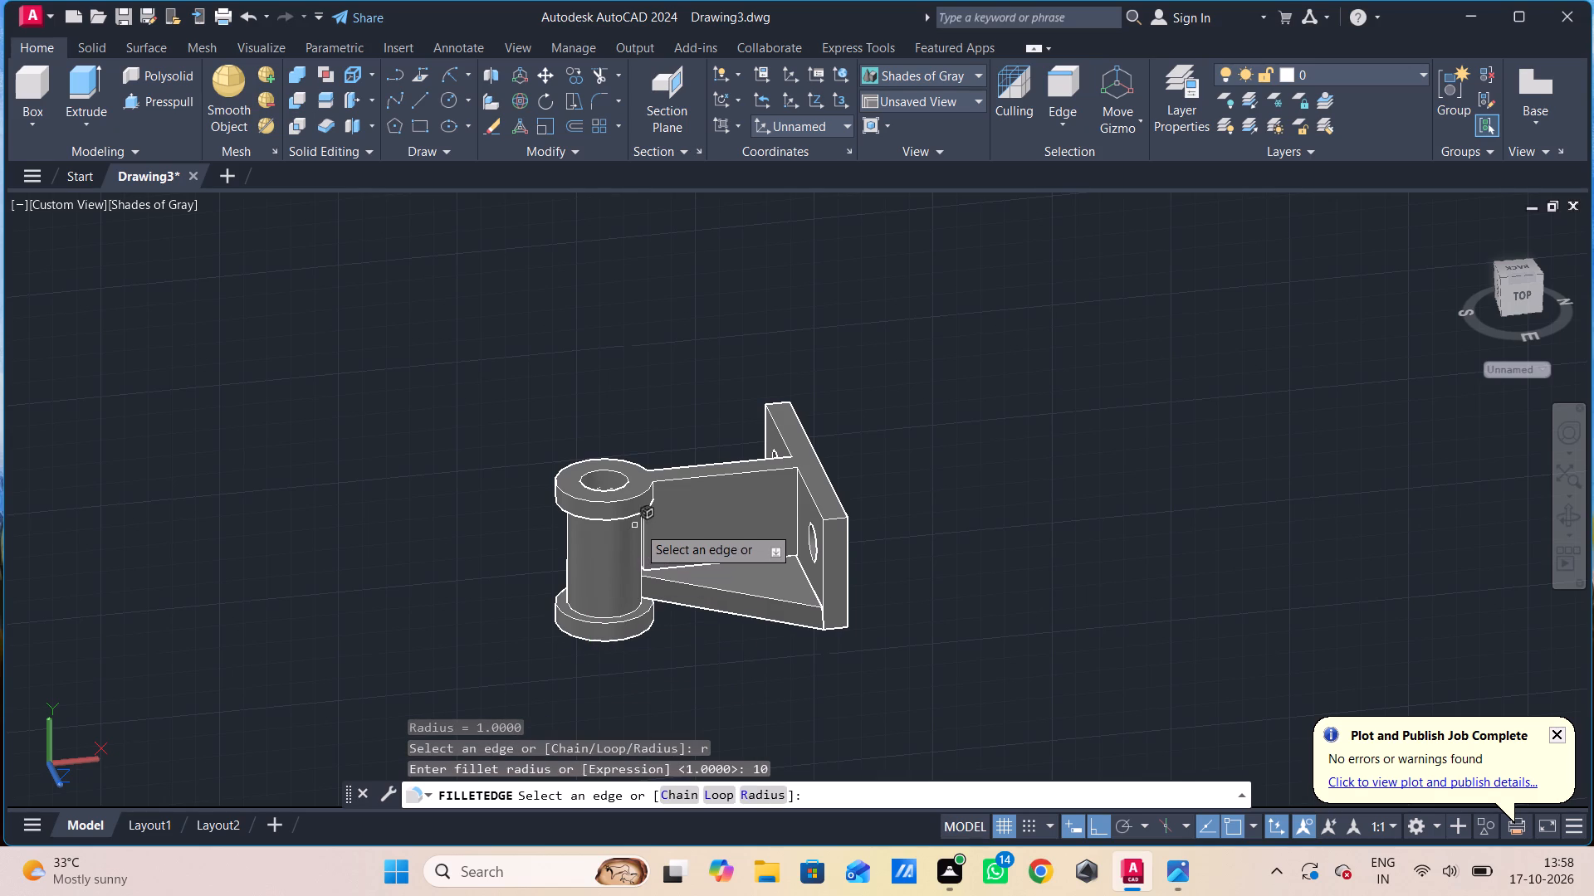
pyautogui.scroll(3, 640, 526)
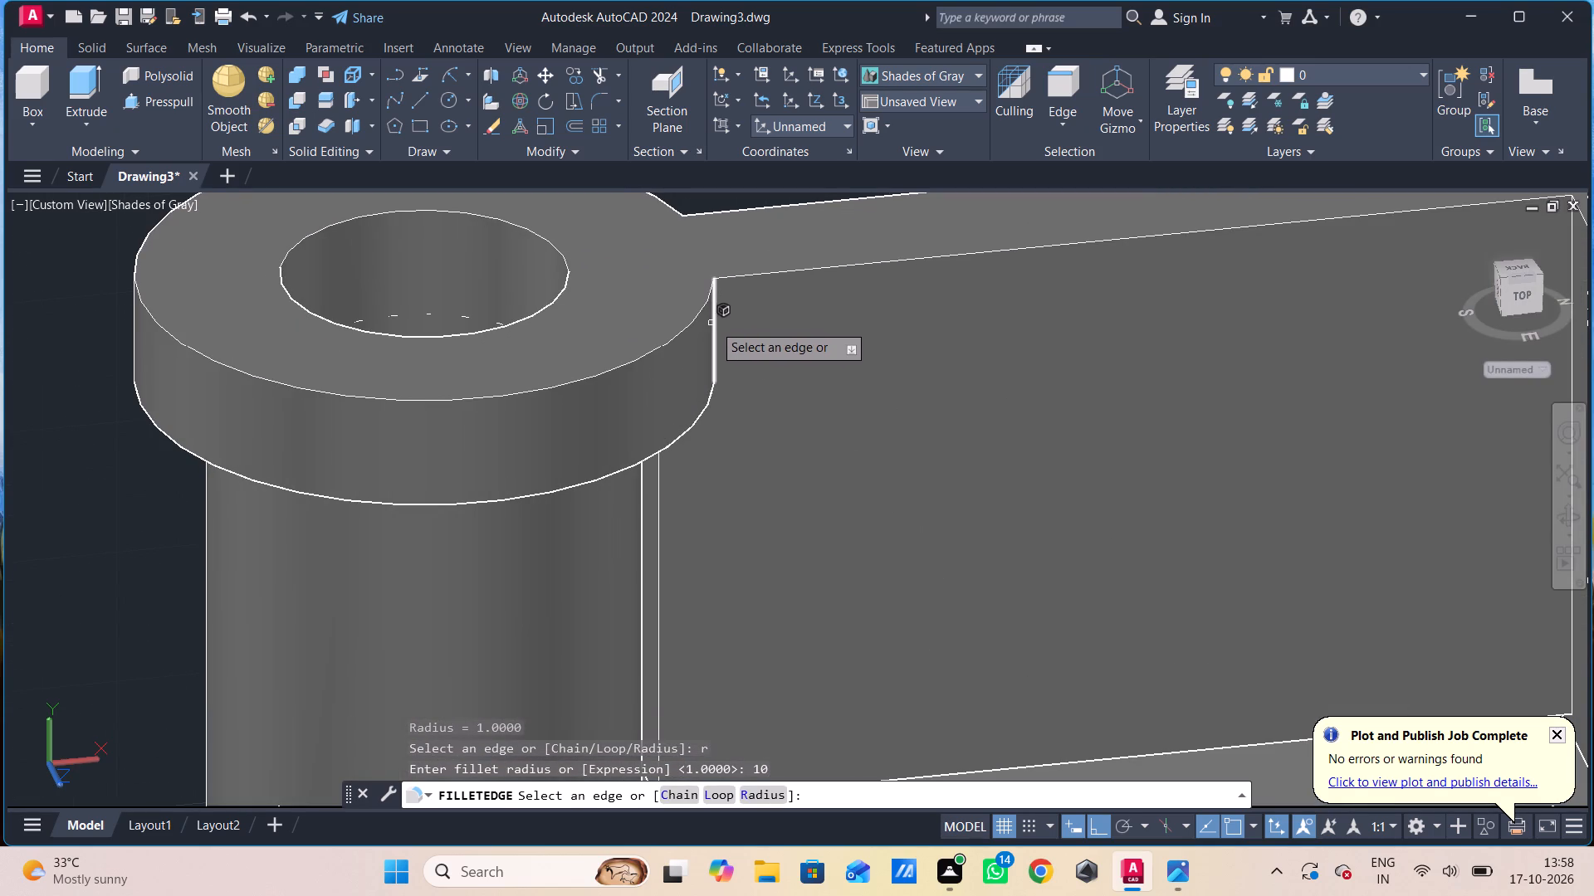
pyautogui.click(713, 324)
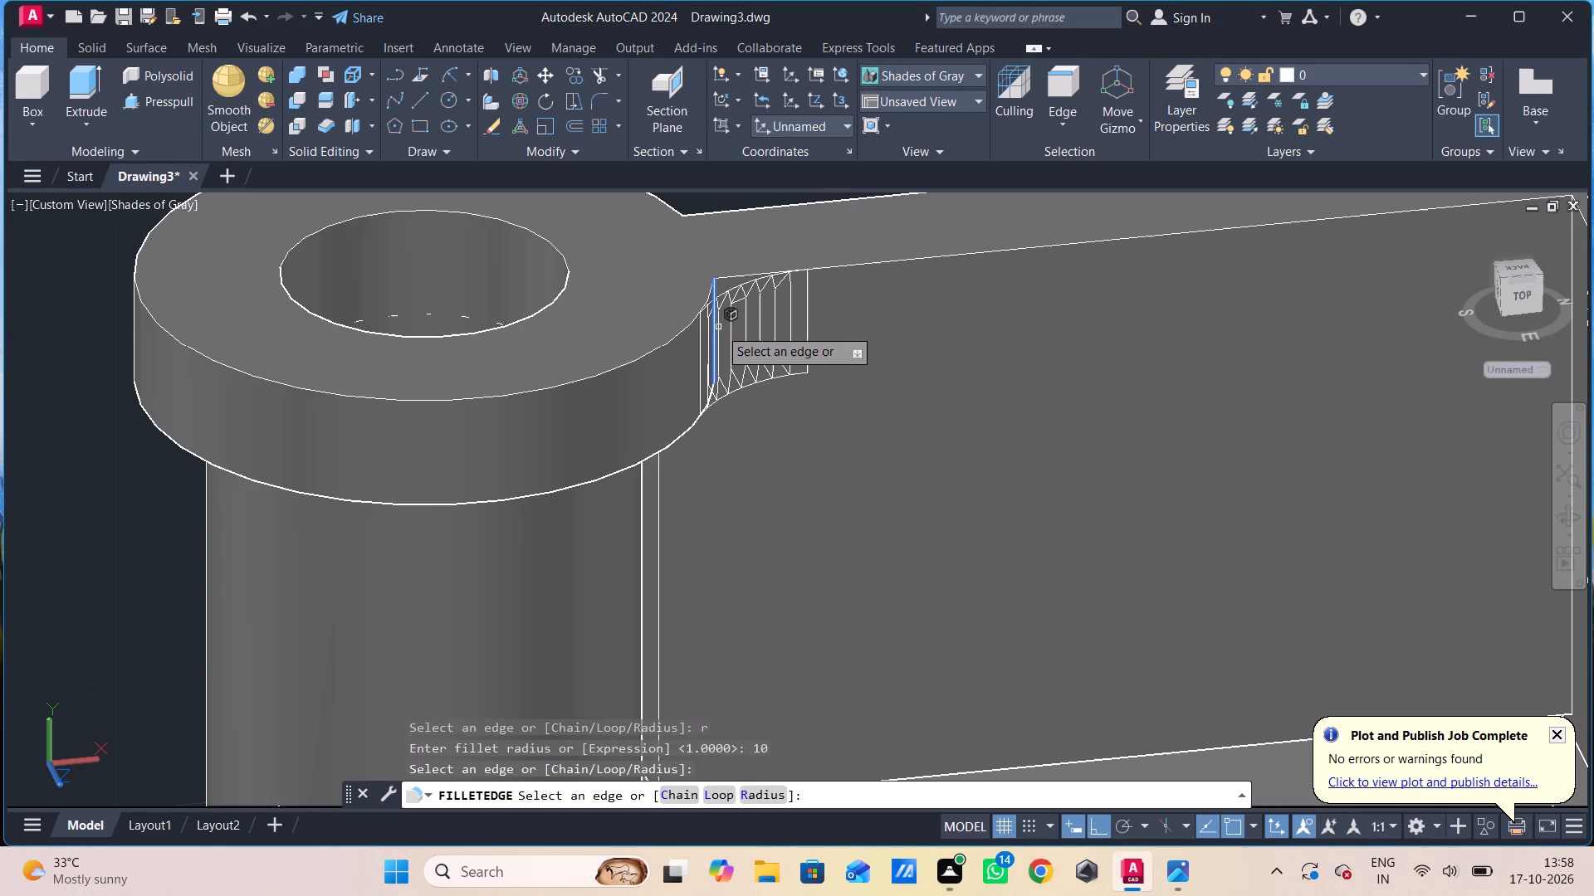
pyautogui.press('Return')
pyautogui.press('Return')
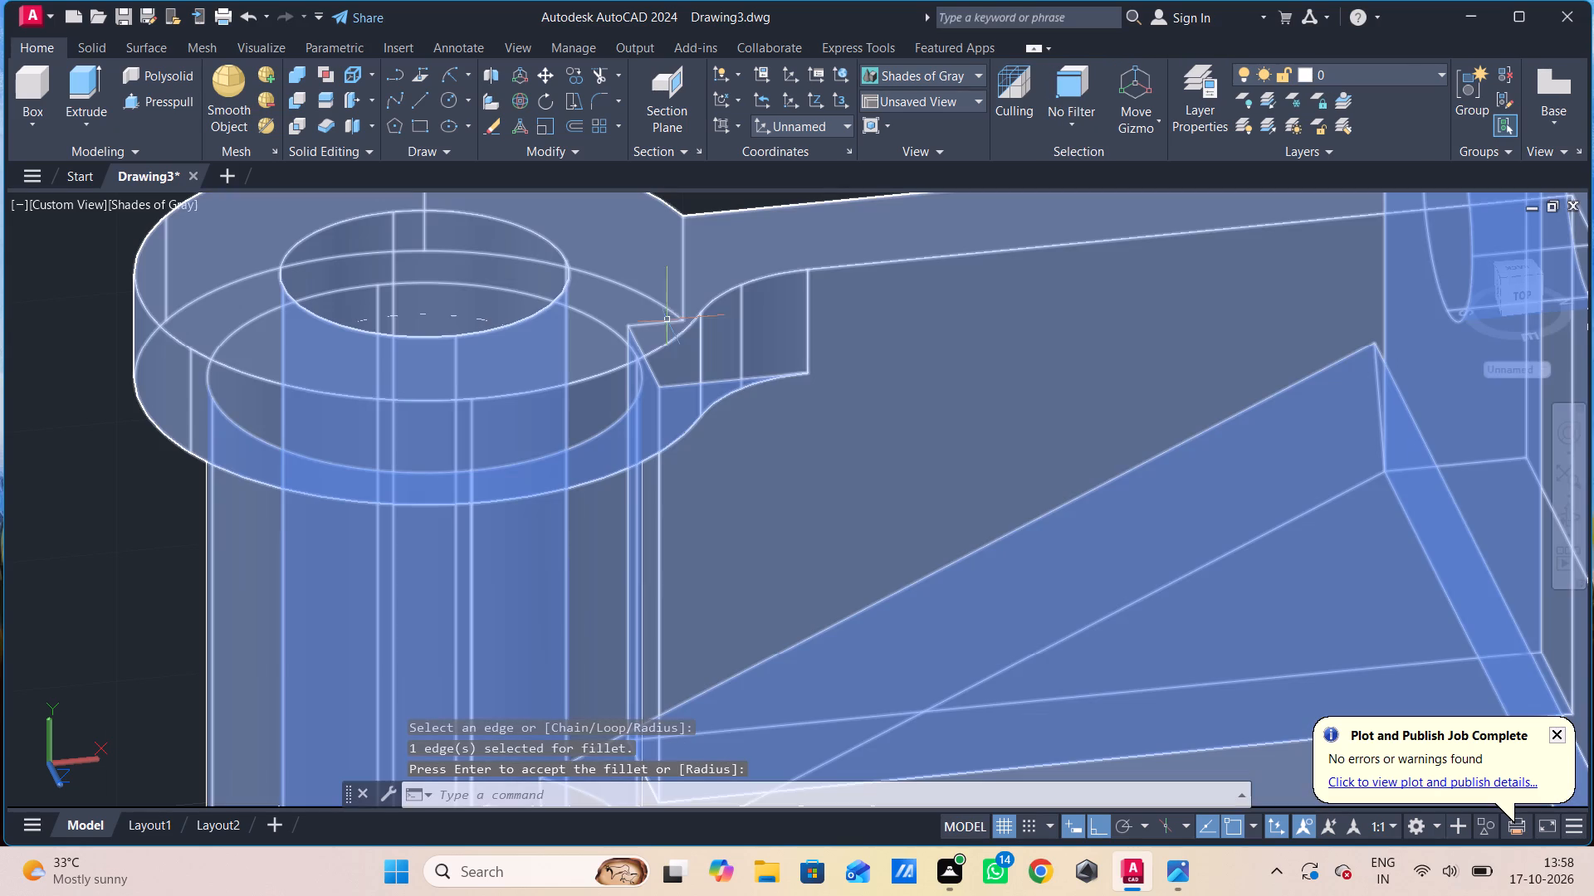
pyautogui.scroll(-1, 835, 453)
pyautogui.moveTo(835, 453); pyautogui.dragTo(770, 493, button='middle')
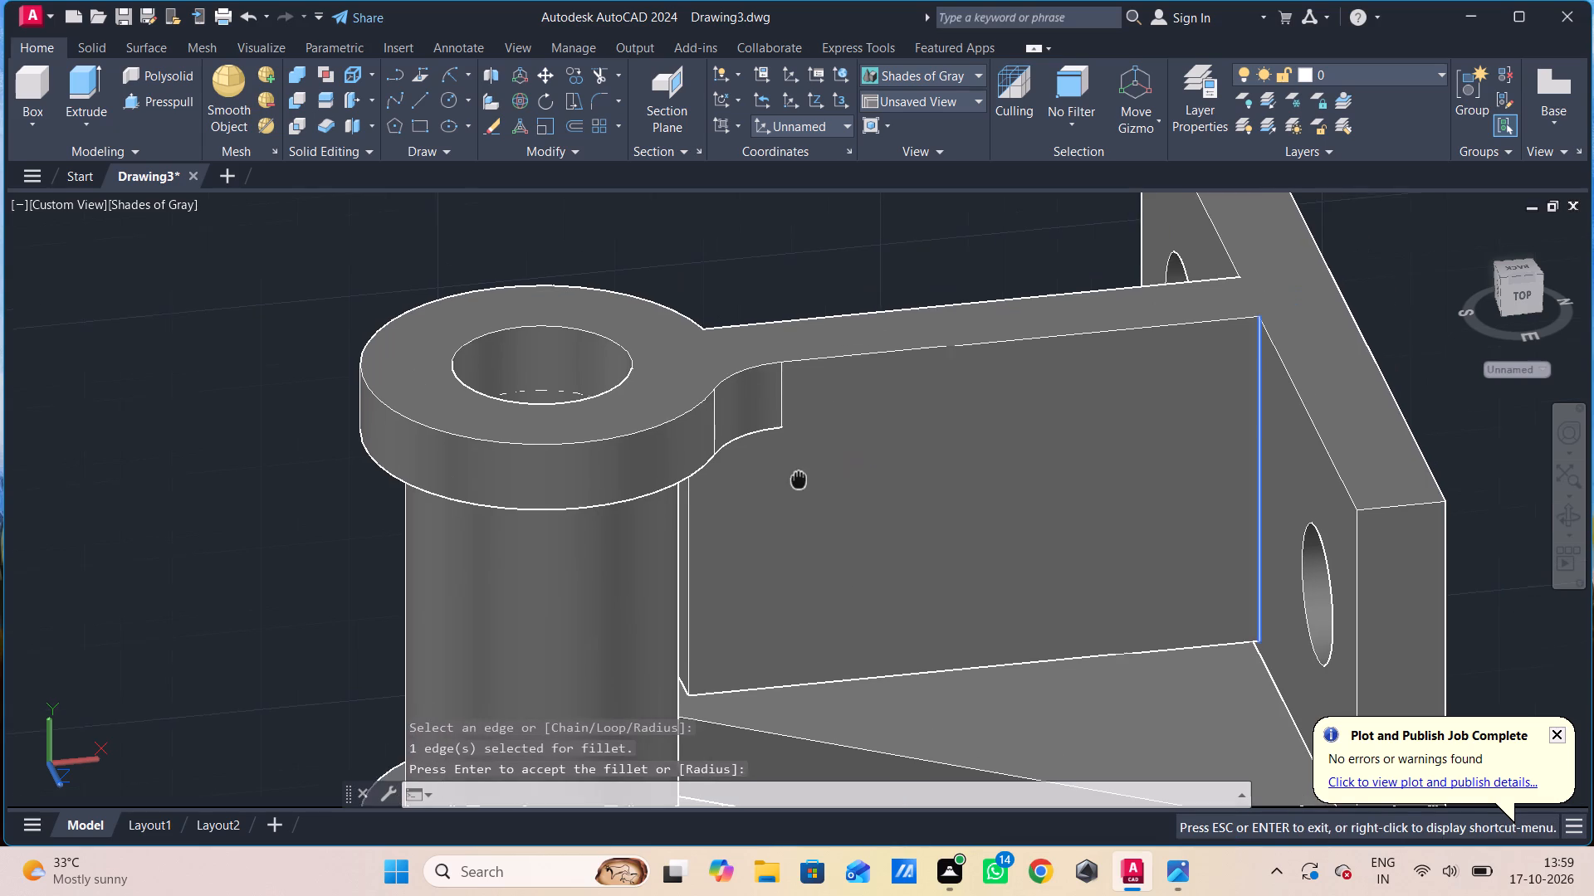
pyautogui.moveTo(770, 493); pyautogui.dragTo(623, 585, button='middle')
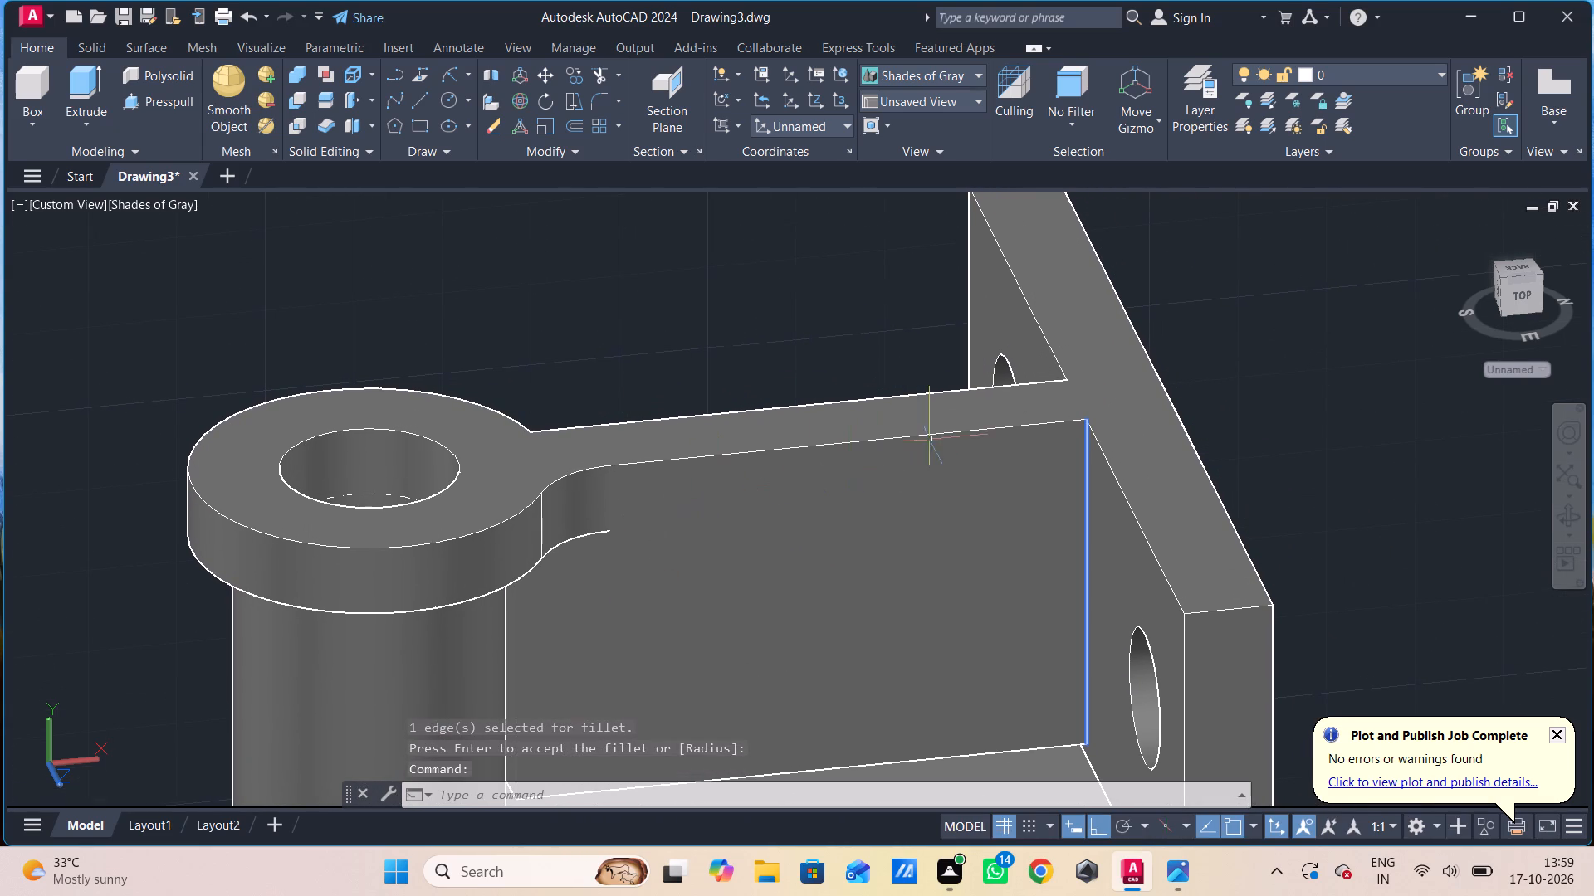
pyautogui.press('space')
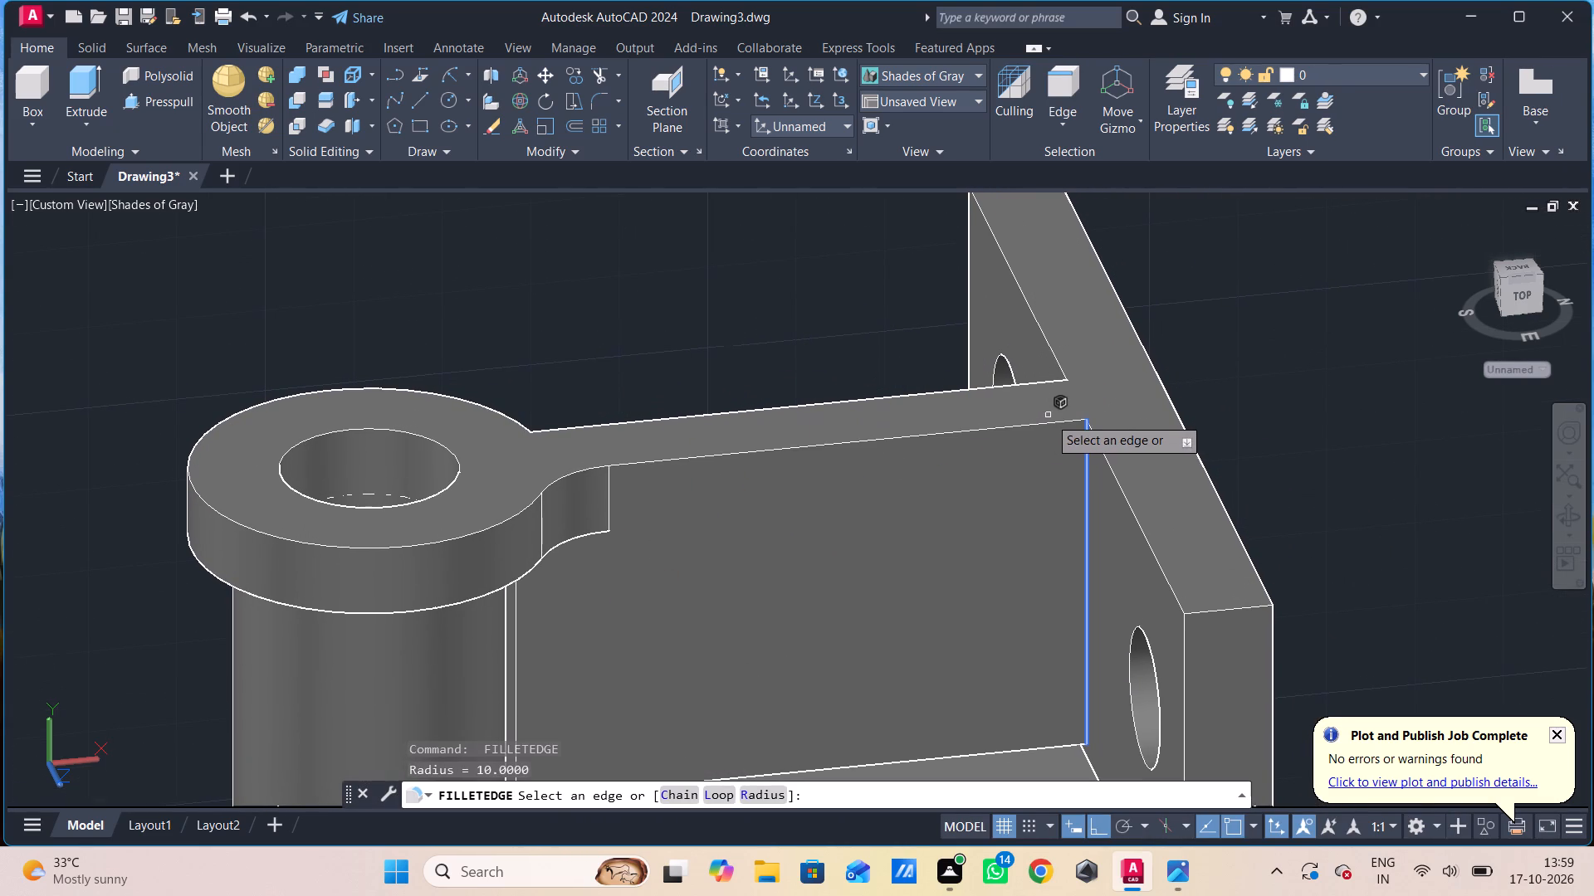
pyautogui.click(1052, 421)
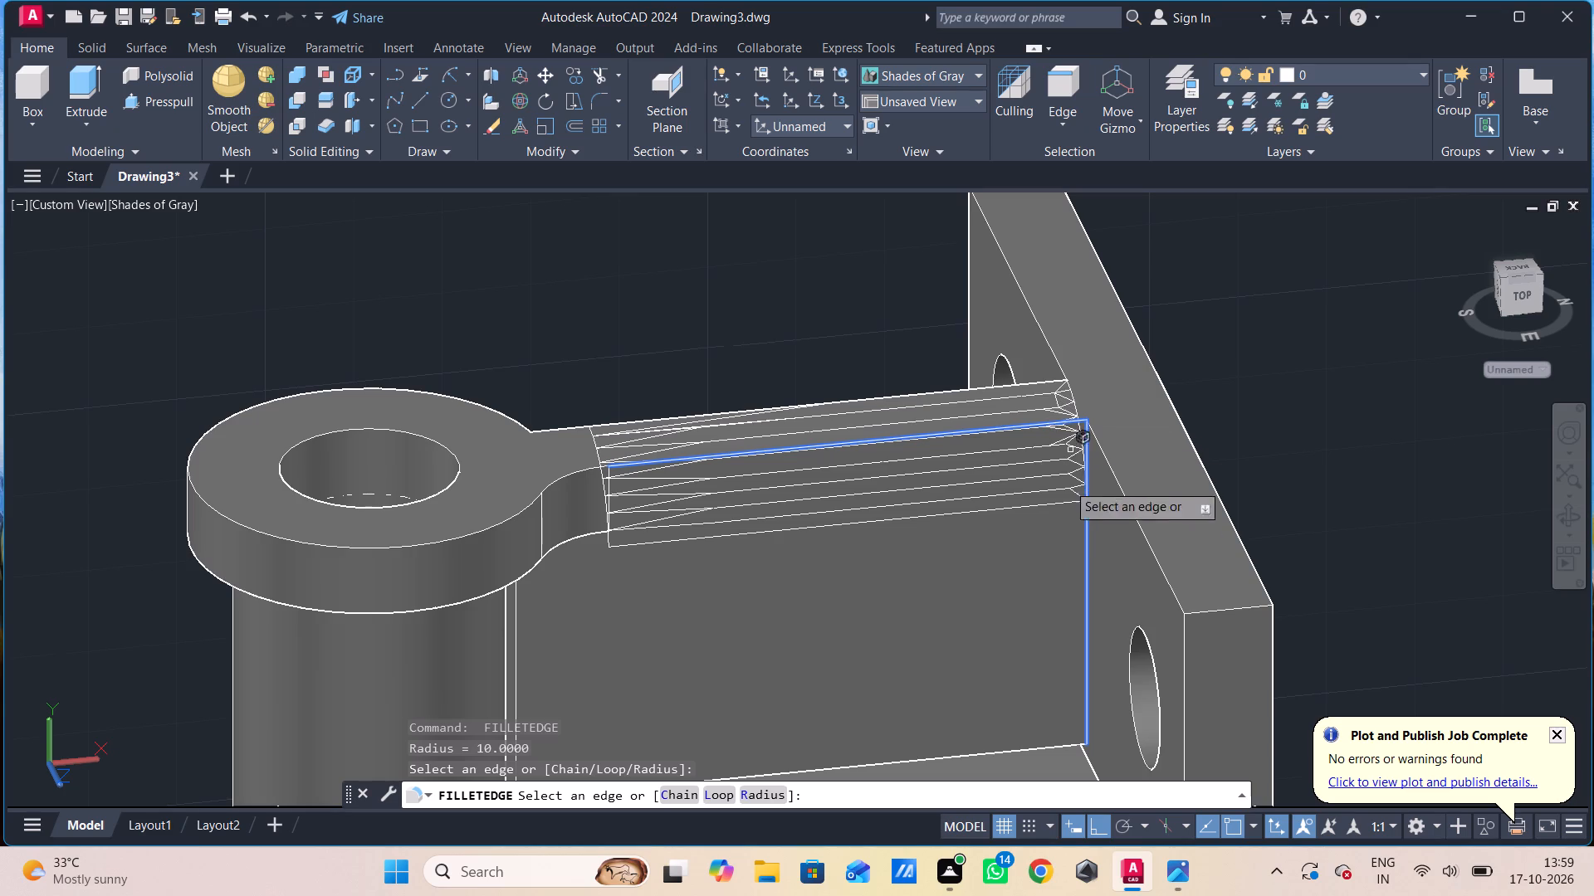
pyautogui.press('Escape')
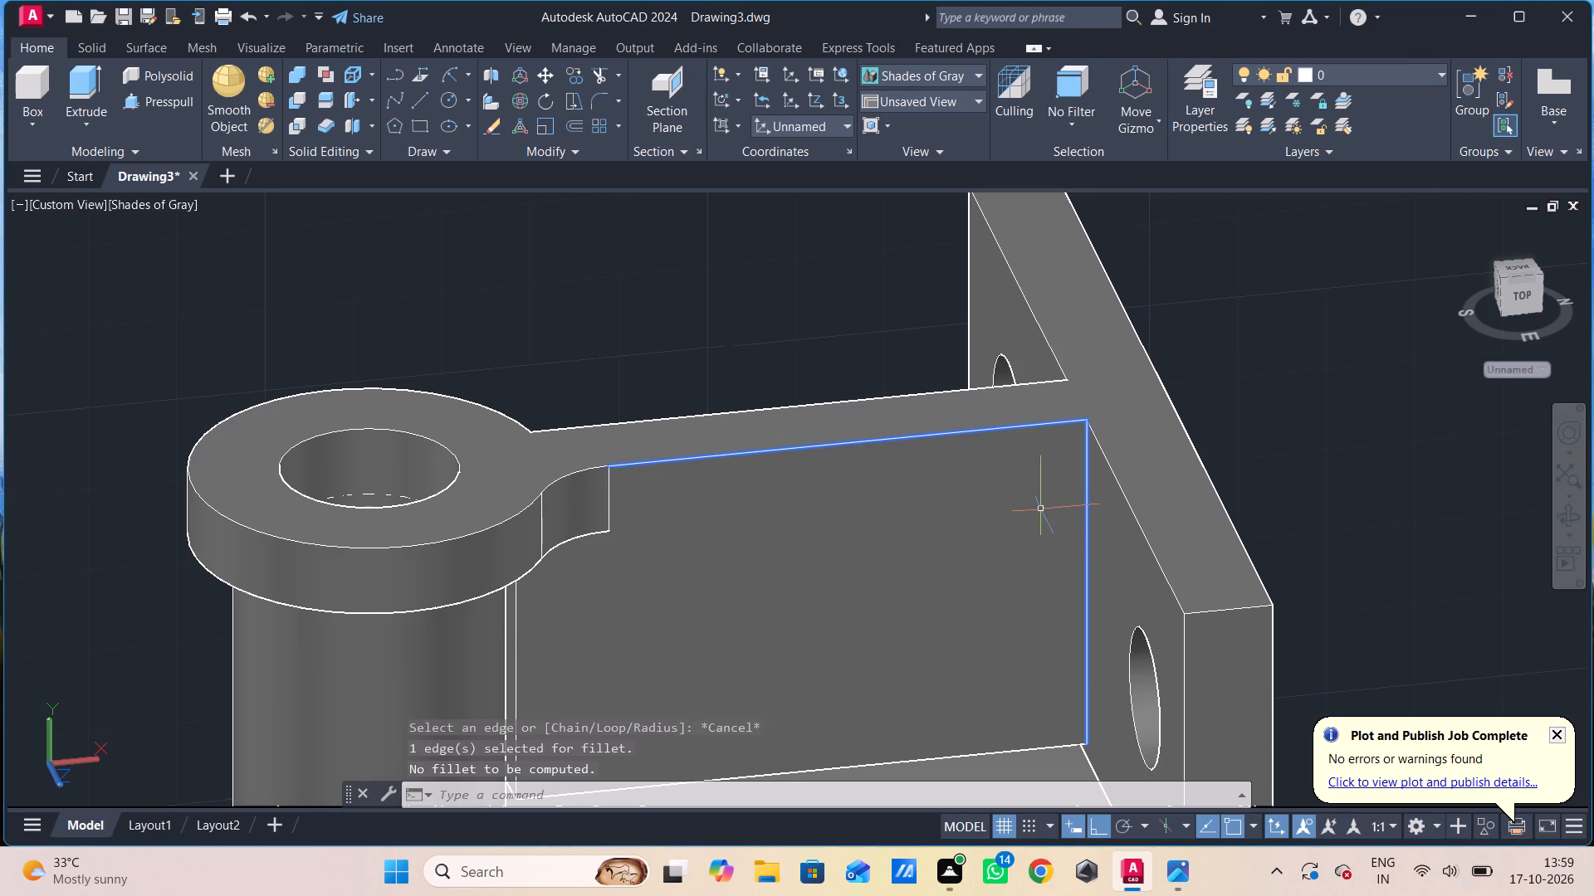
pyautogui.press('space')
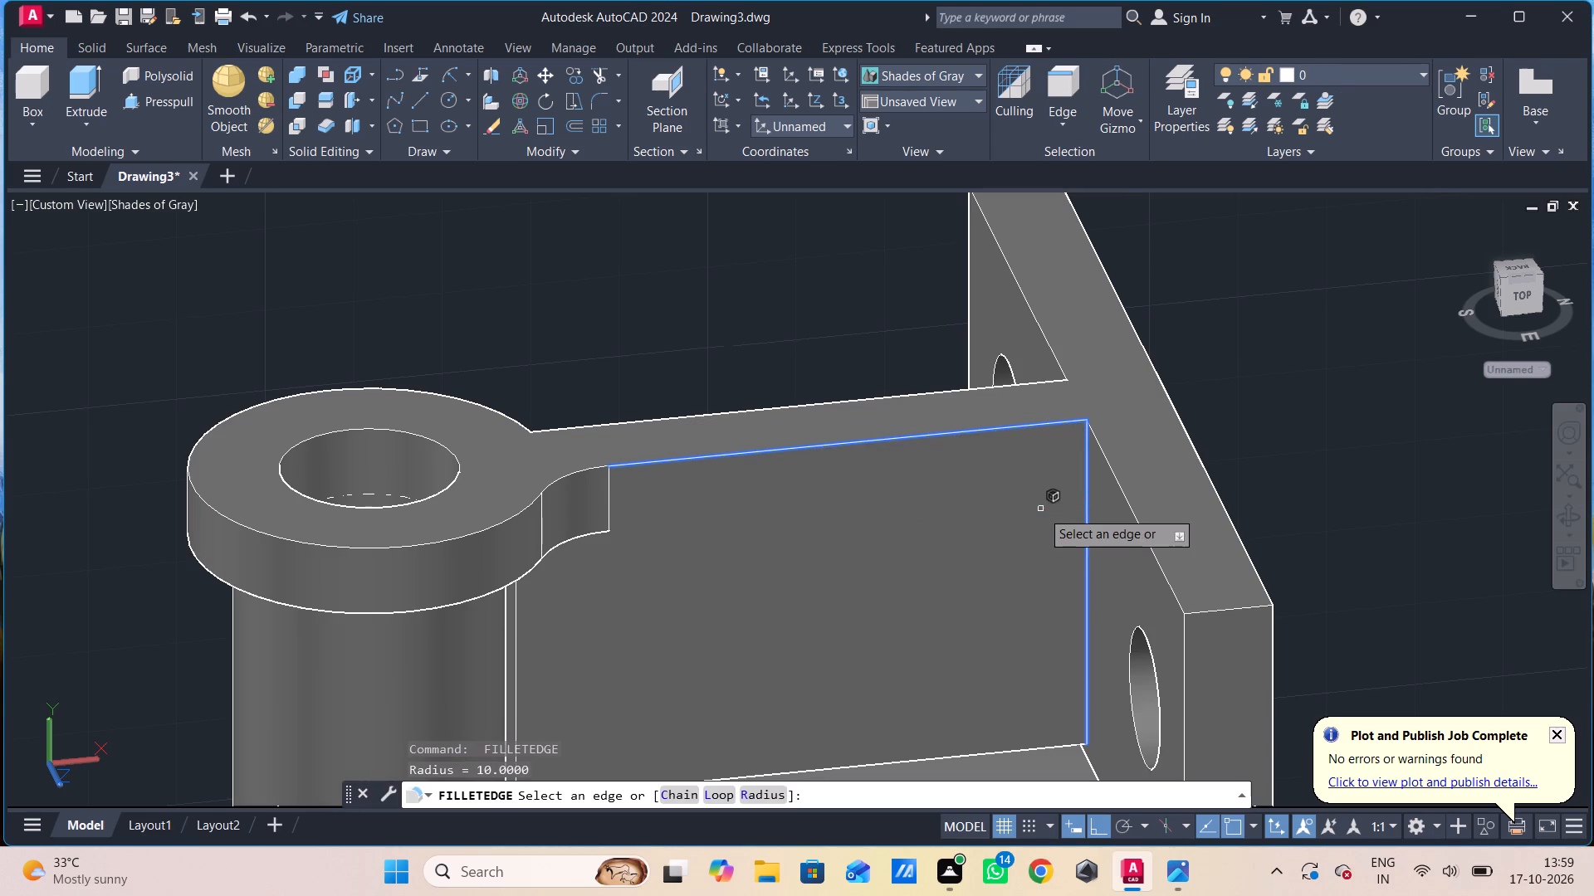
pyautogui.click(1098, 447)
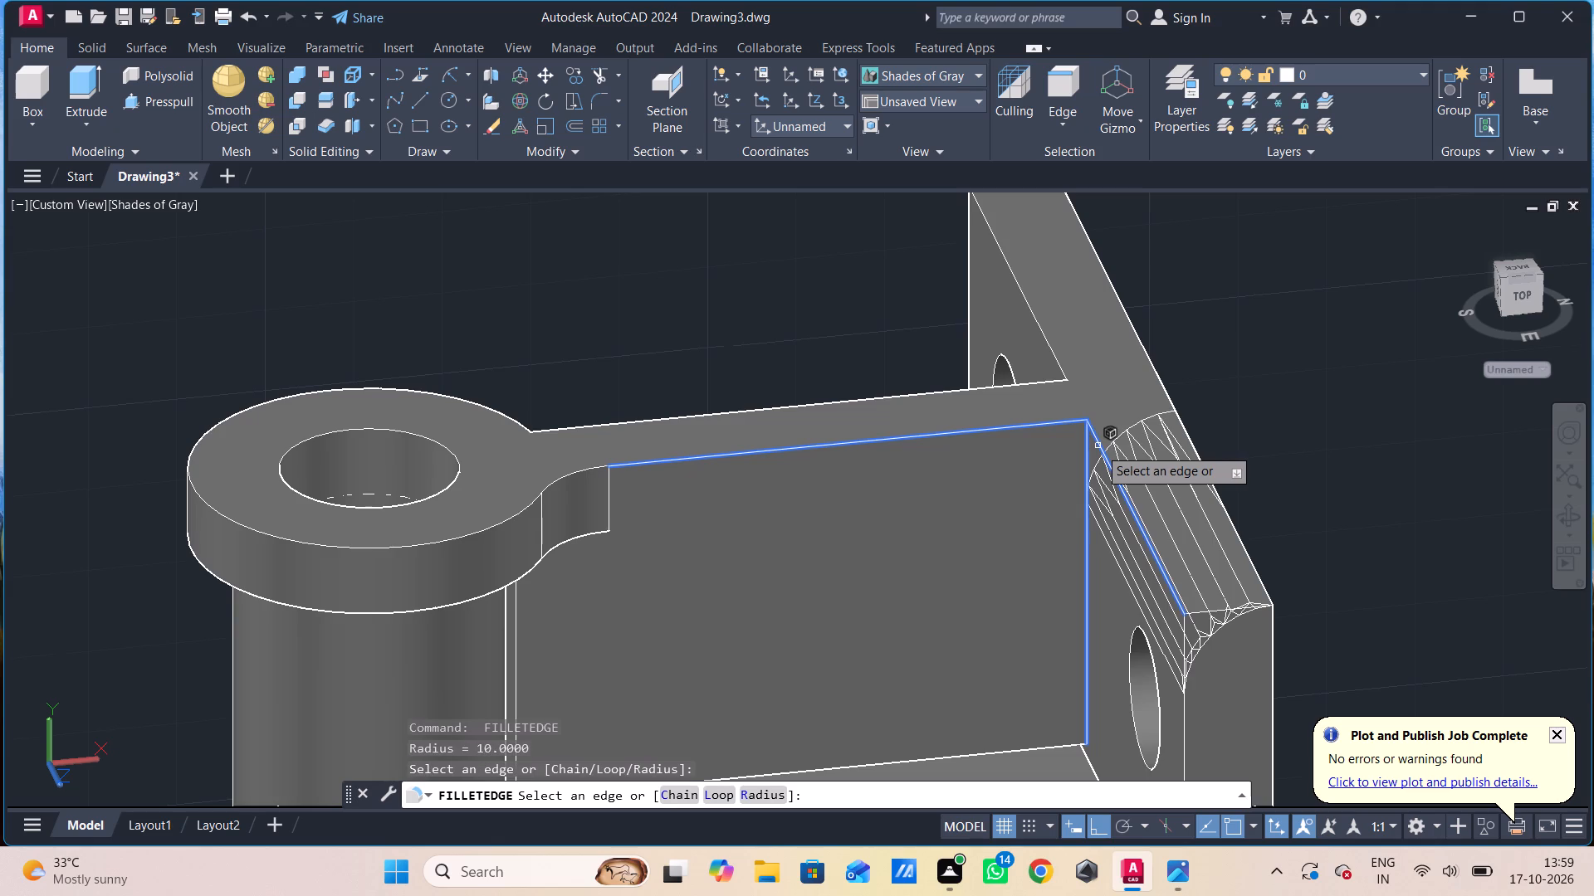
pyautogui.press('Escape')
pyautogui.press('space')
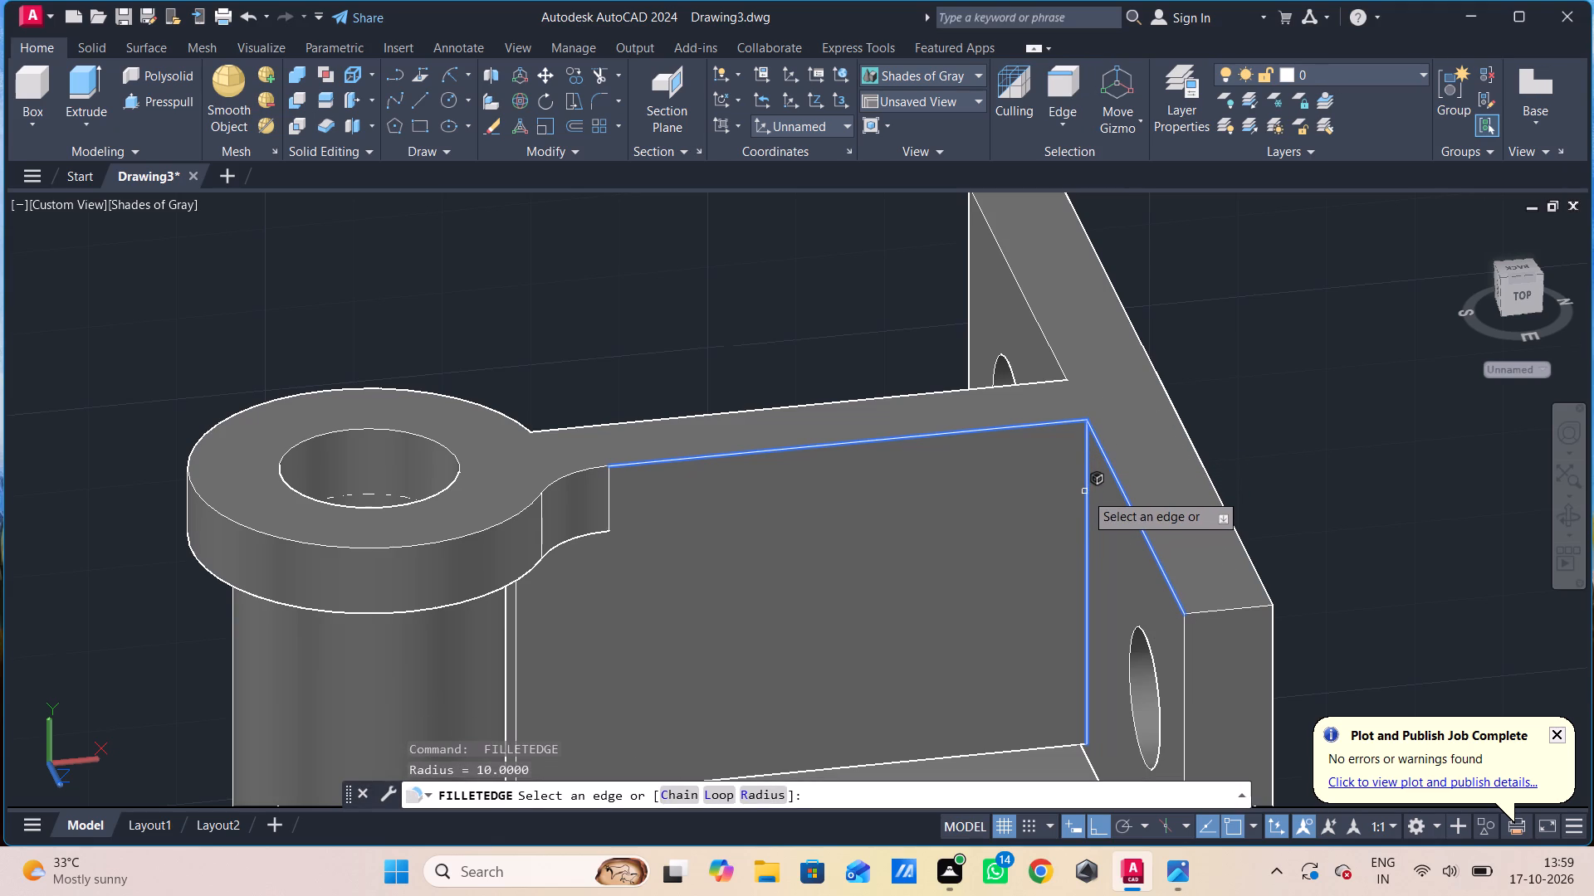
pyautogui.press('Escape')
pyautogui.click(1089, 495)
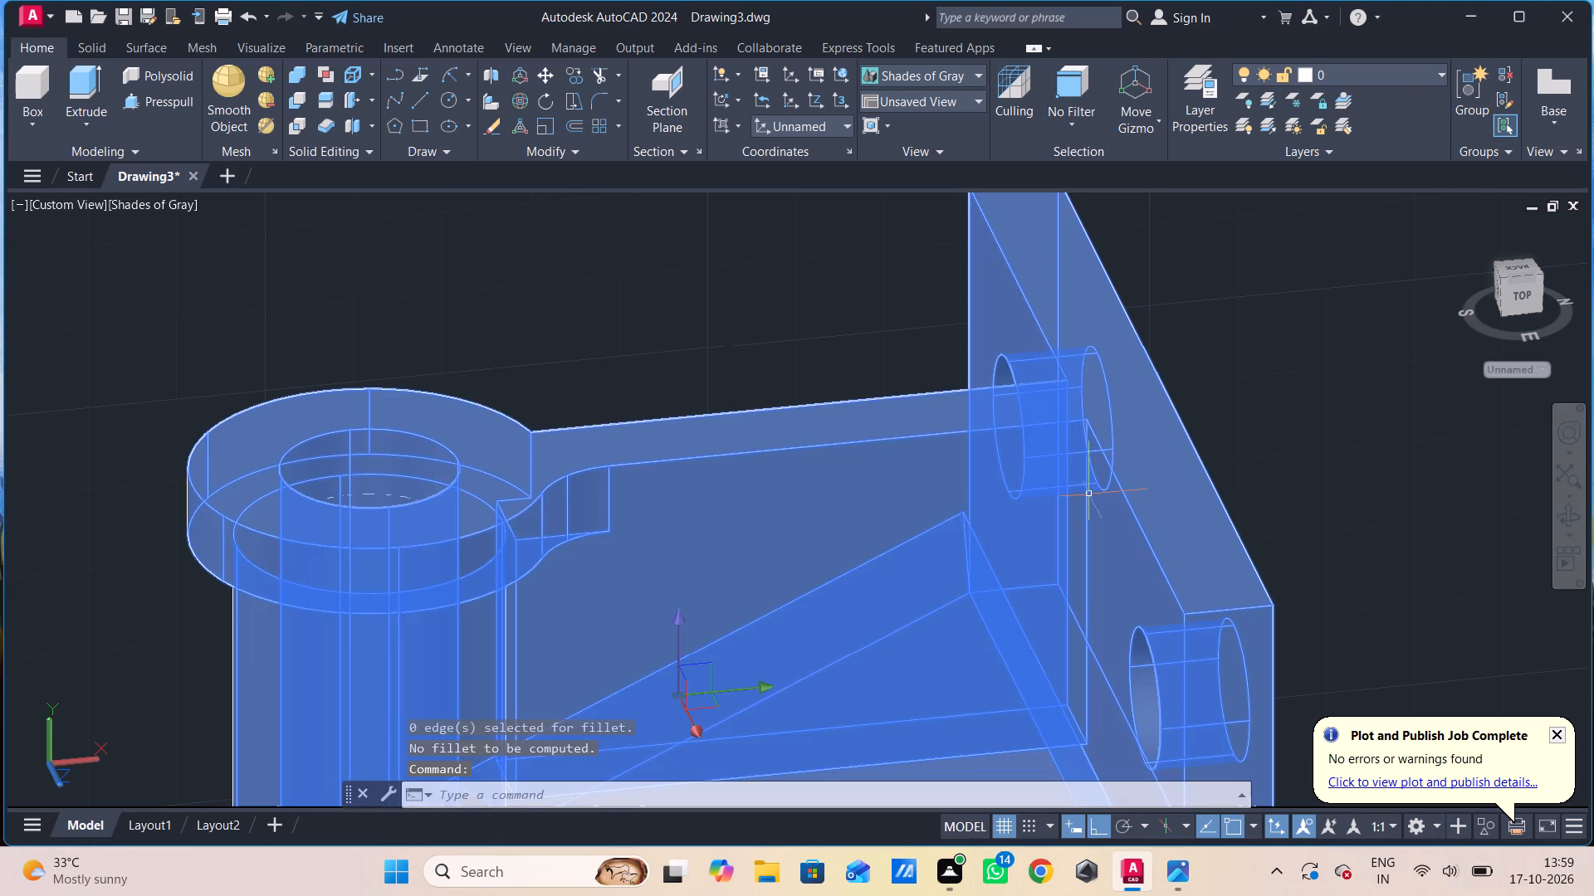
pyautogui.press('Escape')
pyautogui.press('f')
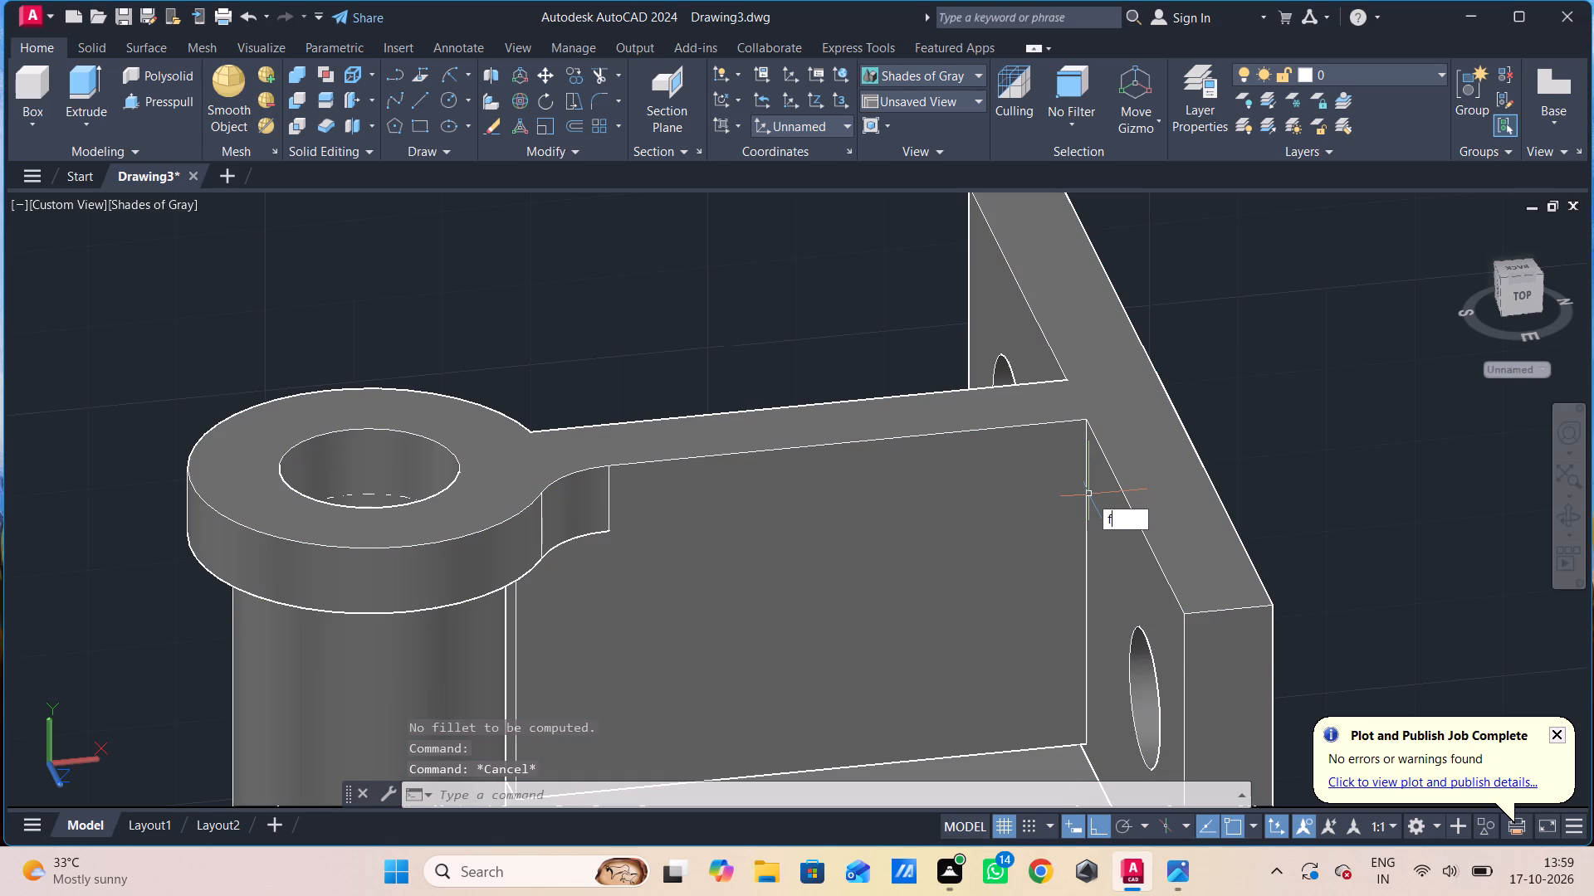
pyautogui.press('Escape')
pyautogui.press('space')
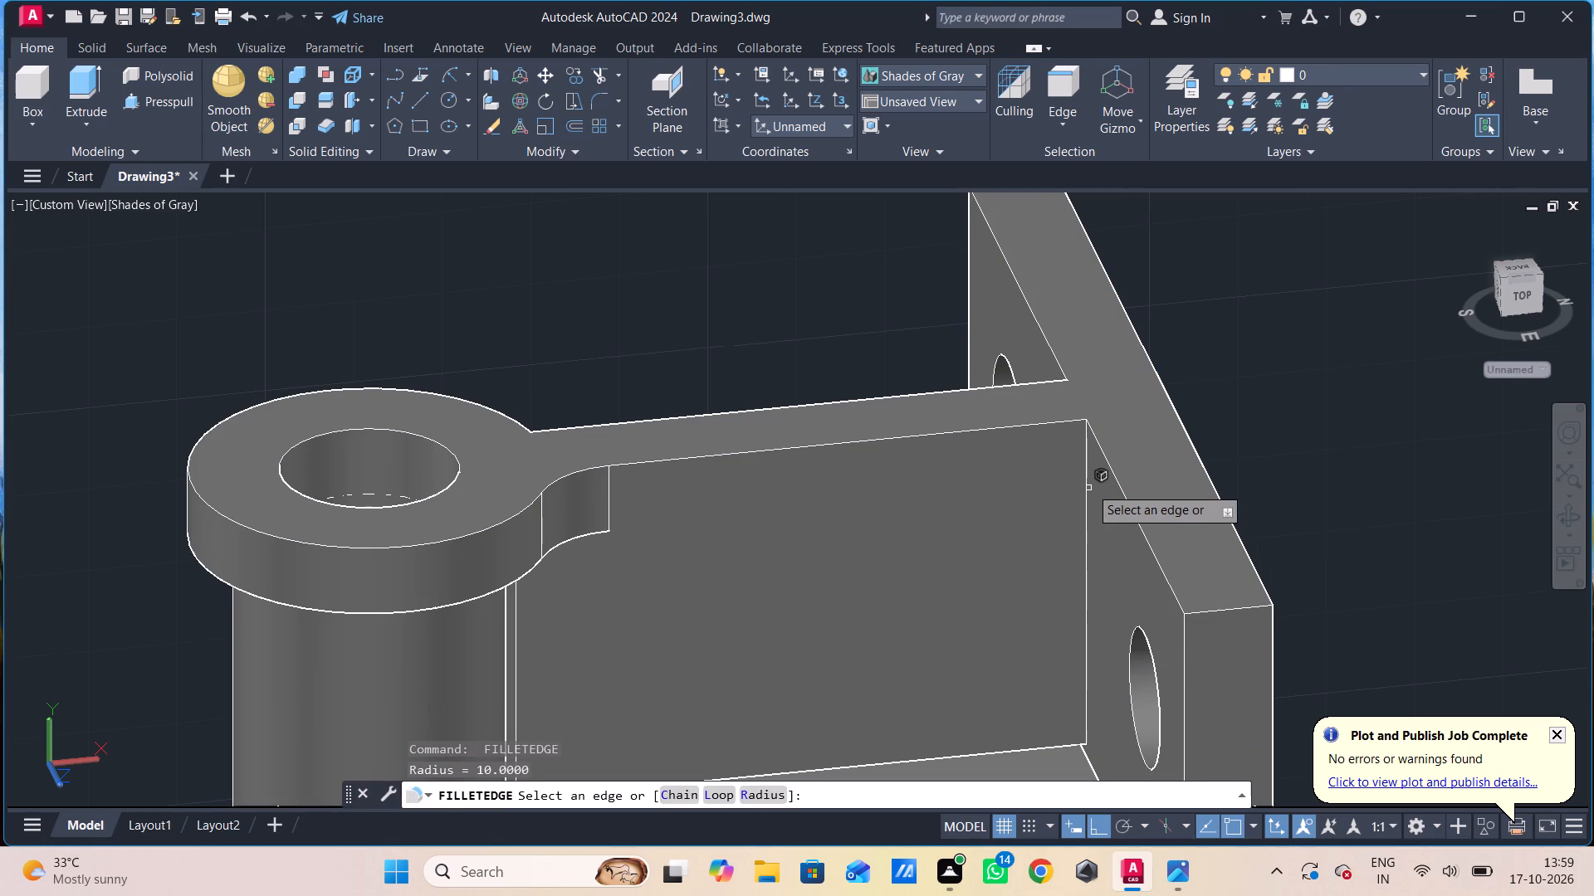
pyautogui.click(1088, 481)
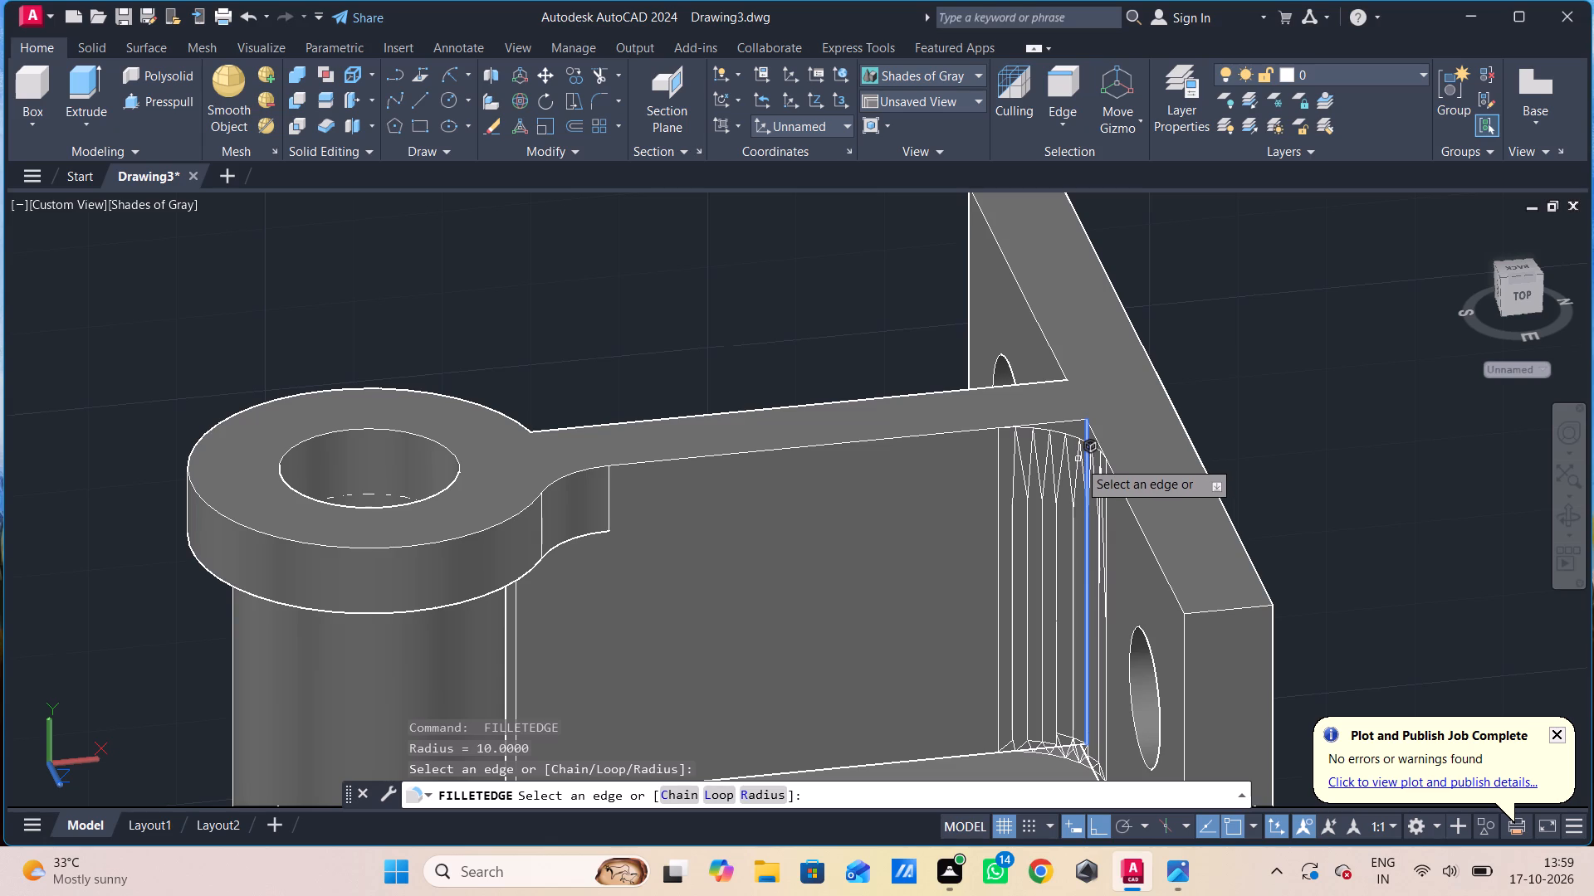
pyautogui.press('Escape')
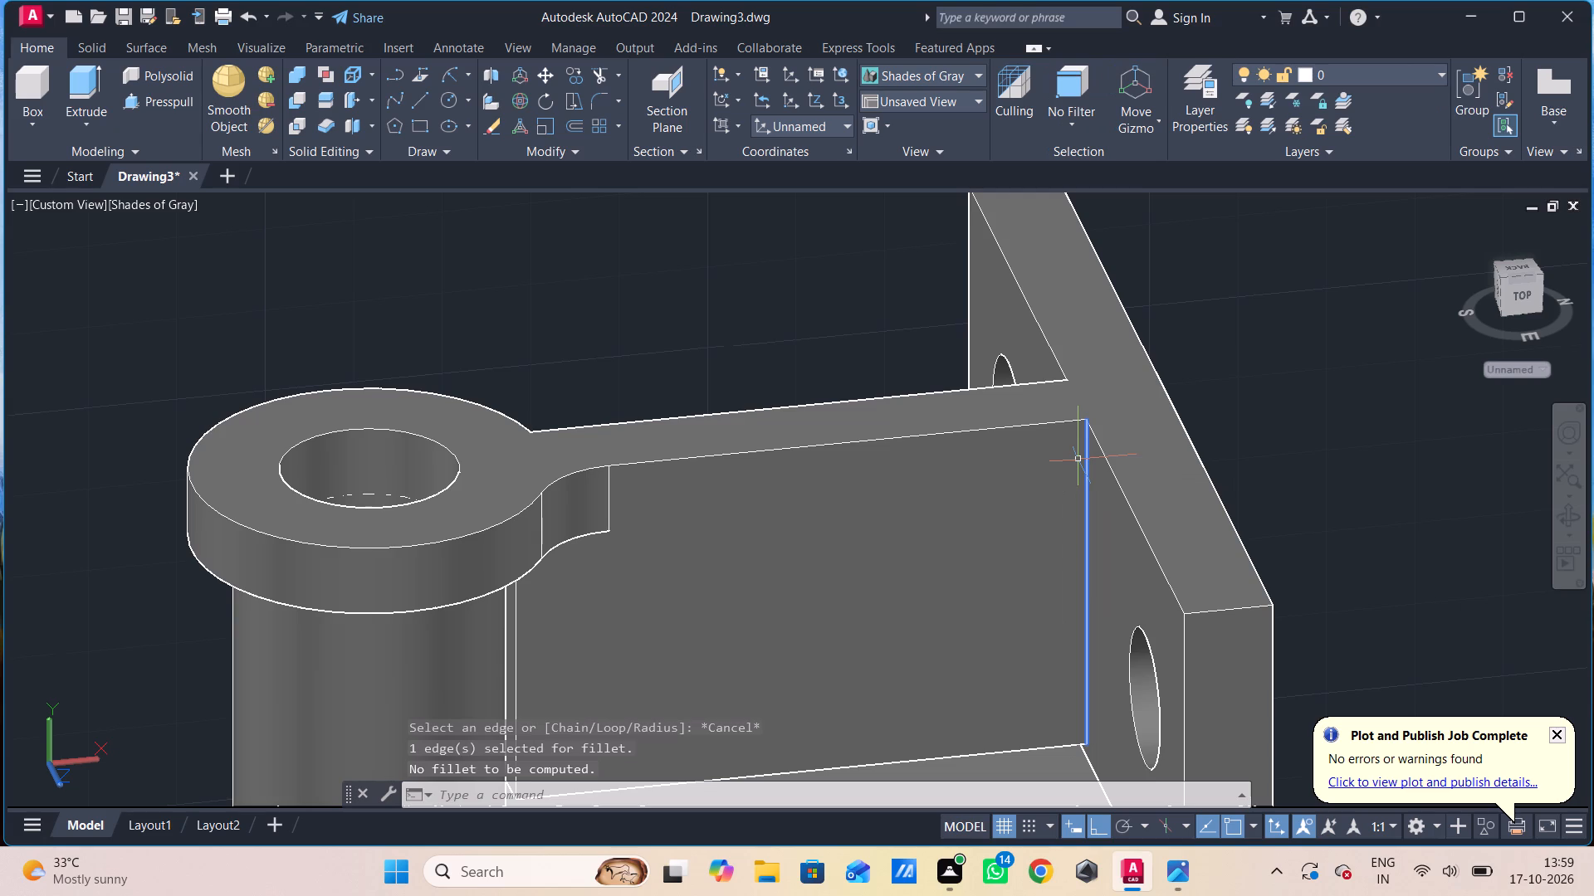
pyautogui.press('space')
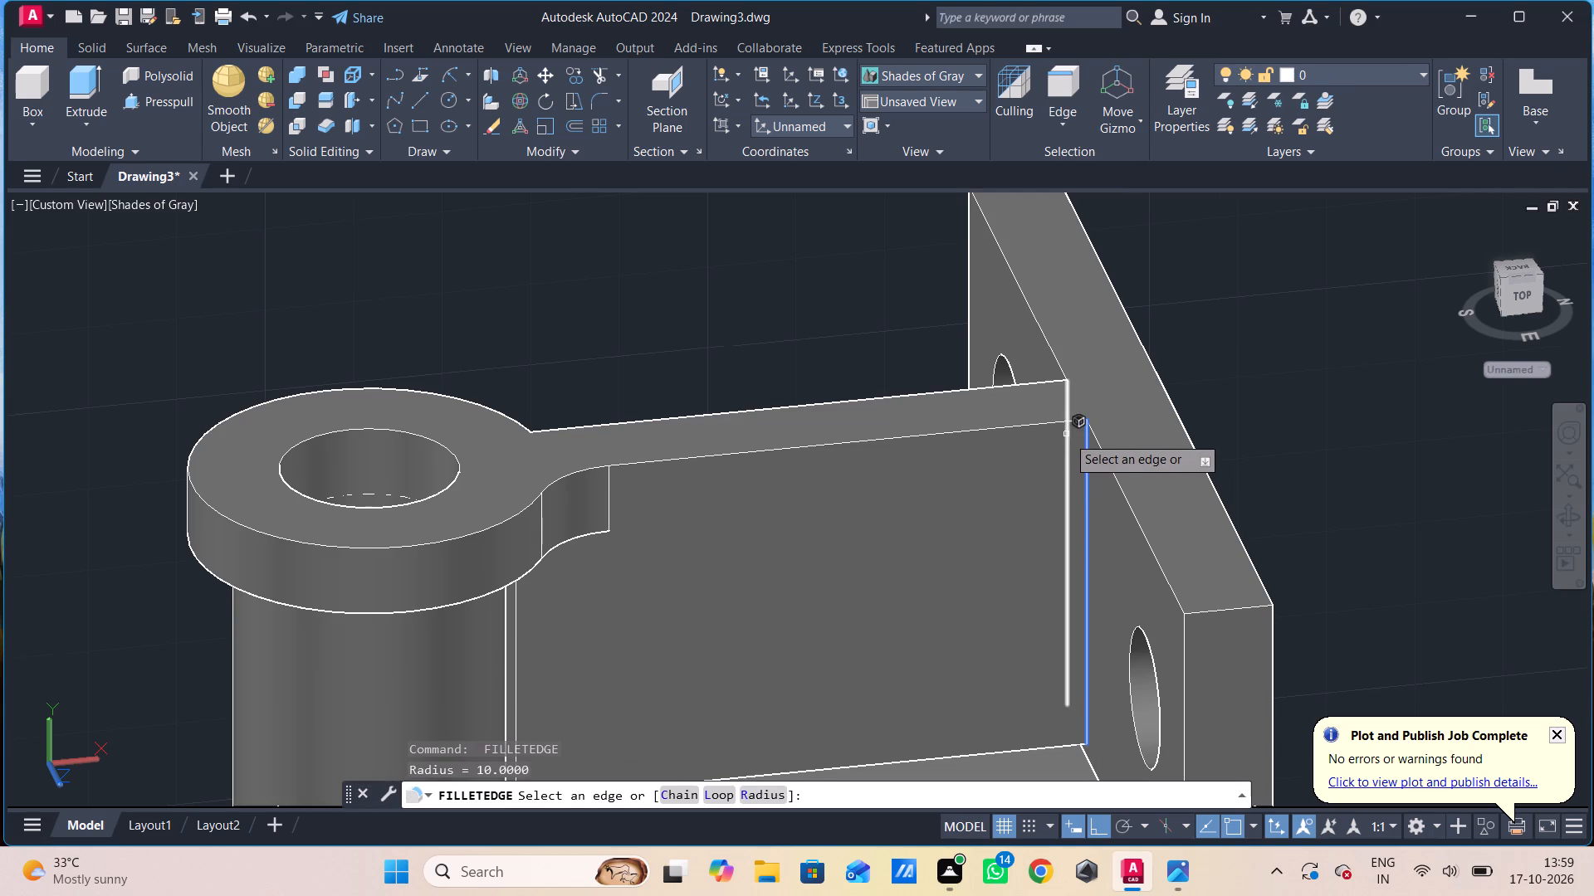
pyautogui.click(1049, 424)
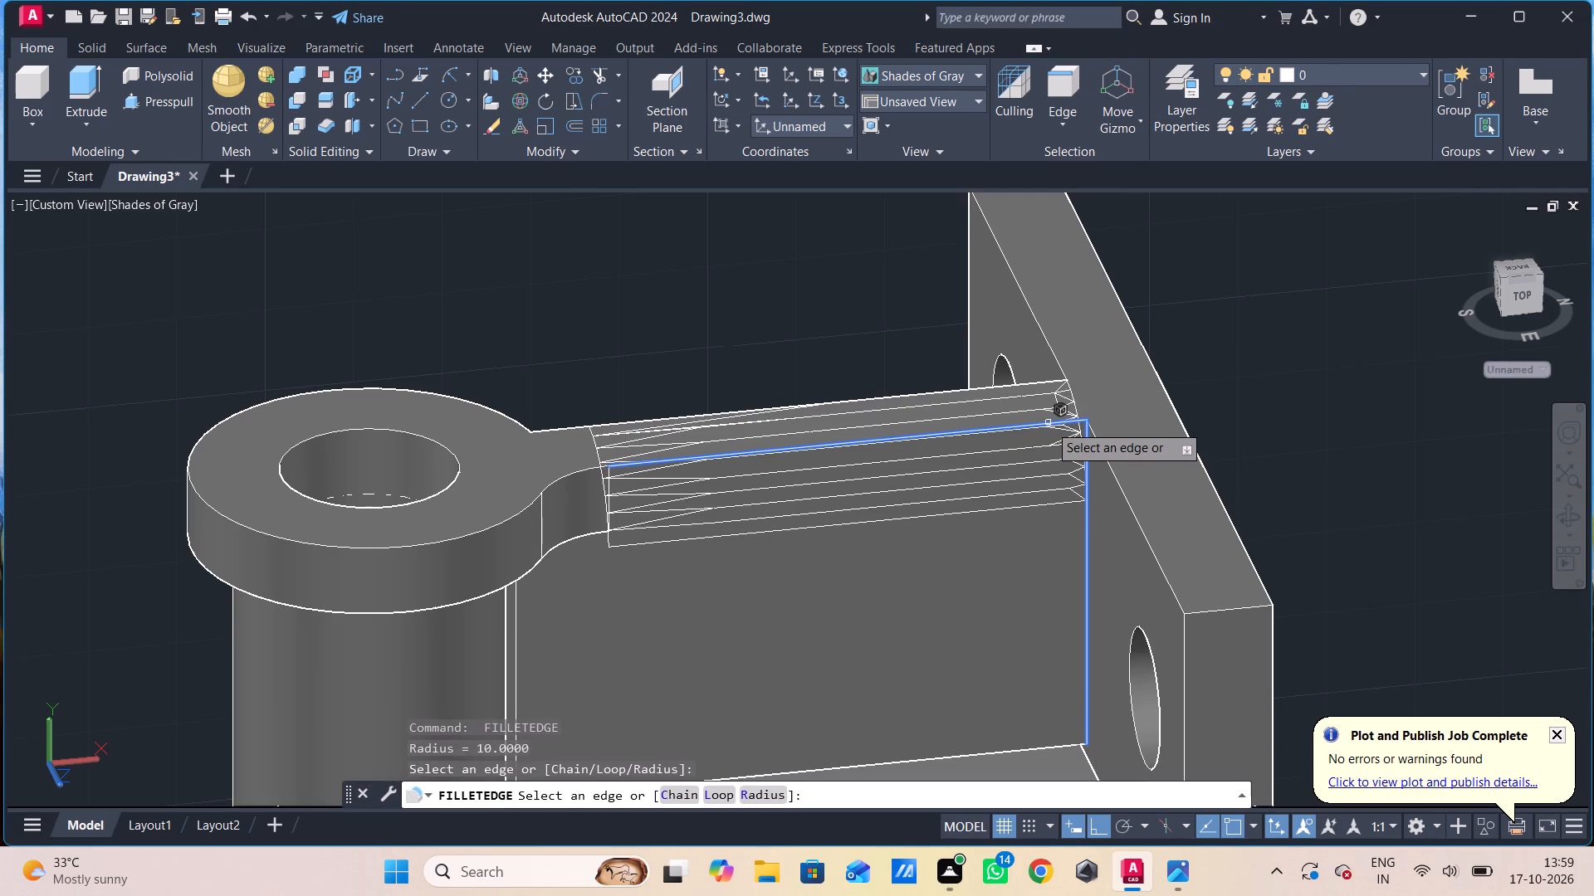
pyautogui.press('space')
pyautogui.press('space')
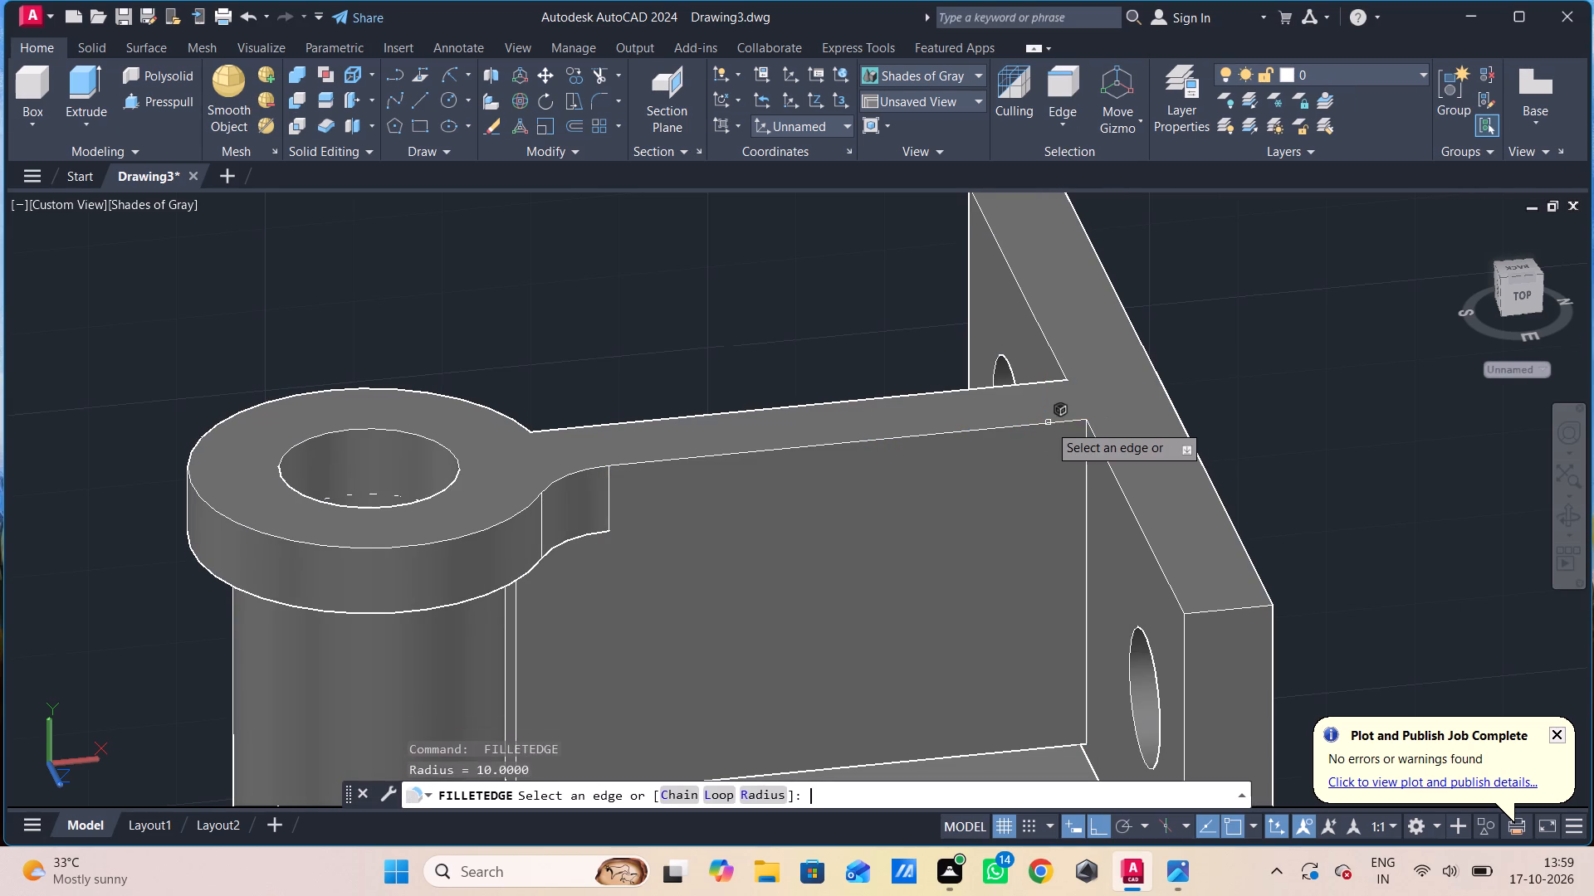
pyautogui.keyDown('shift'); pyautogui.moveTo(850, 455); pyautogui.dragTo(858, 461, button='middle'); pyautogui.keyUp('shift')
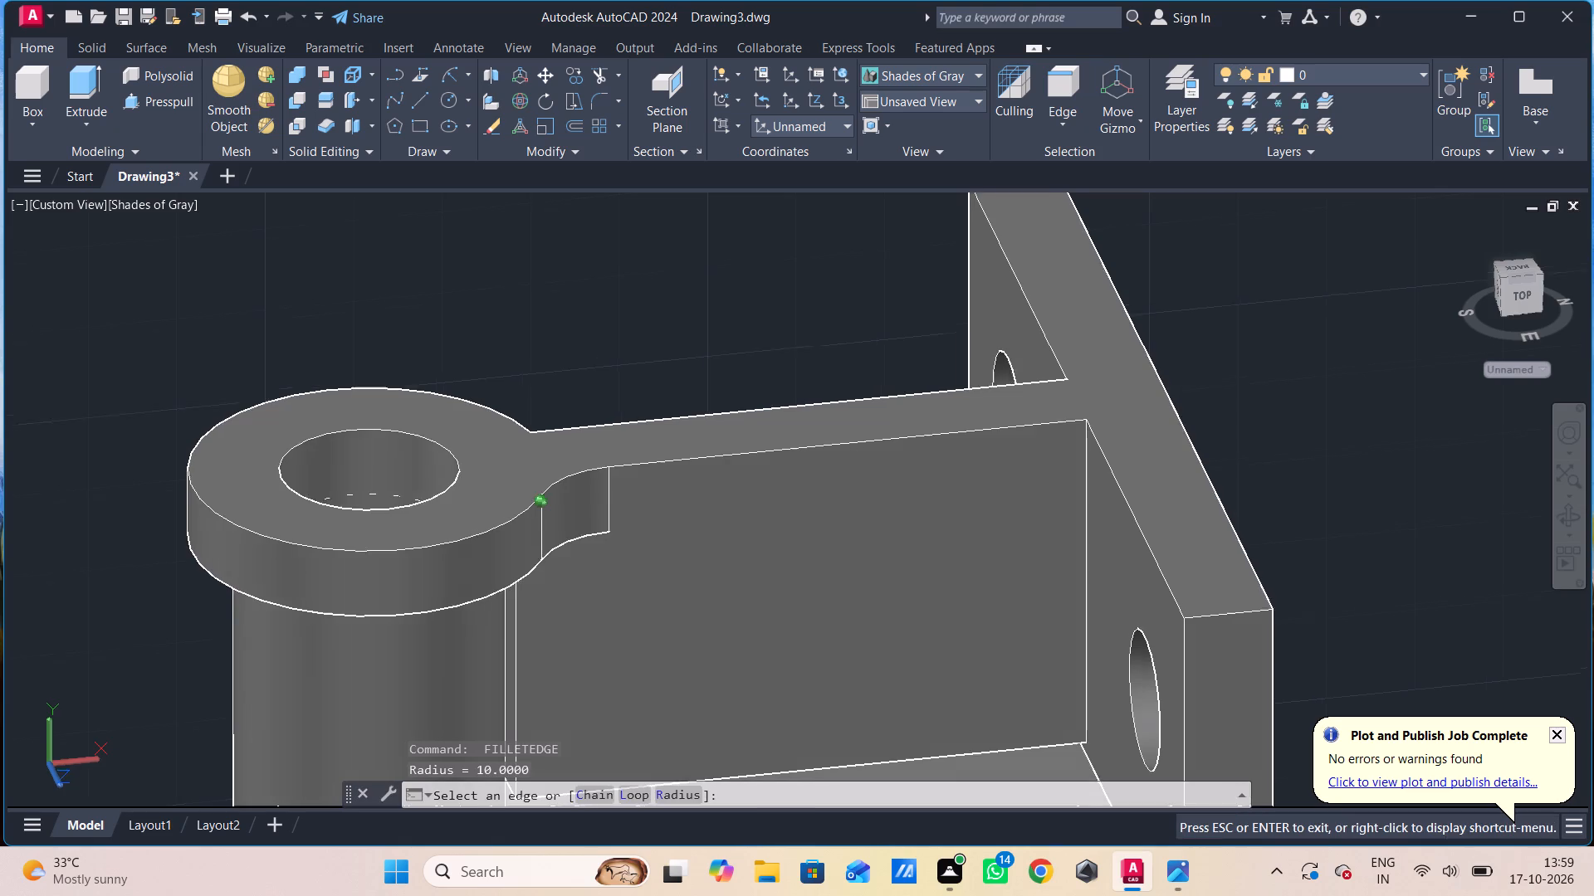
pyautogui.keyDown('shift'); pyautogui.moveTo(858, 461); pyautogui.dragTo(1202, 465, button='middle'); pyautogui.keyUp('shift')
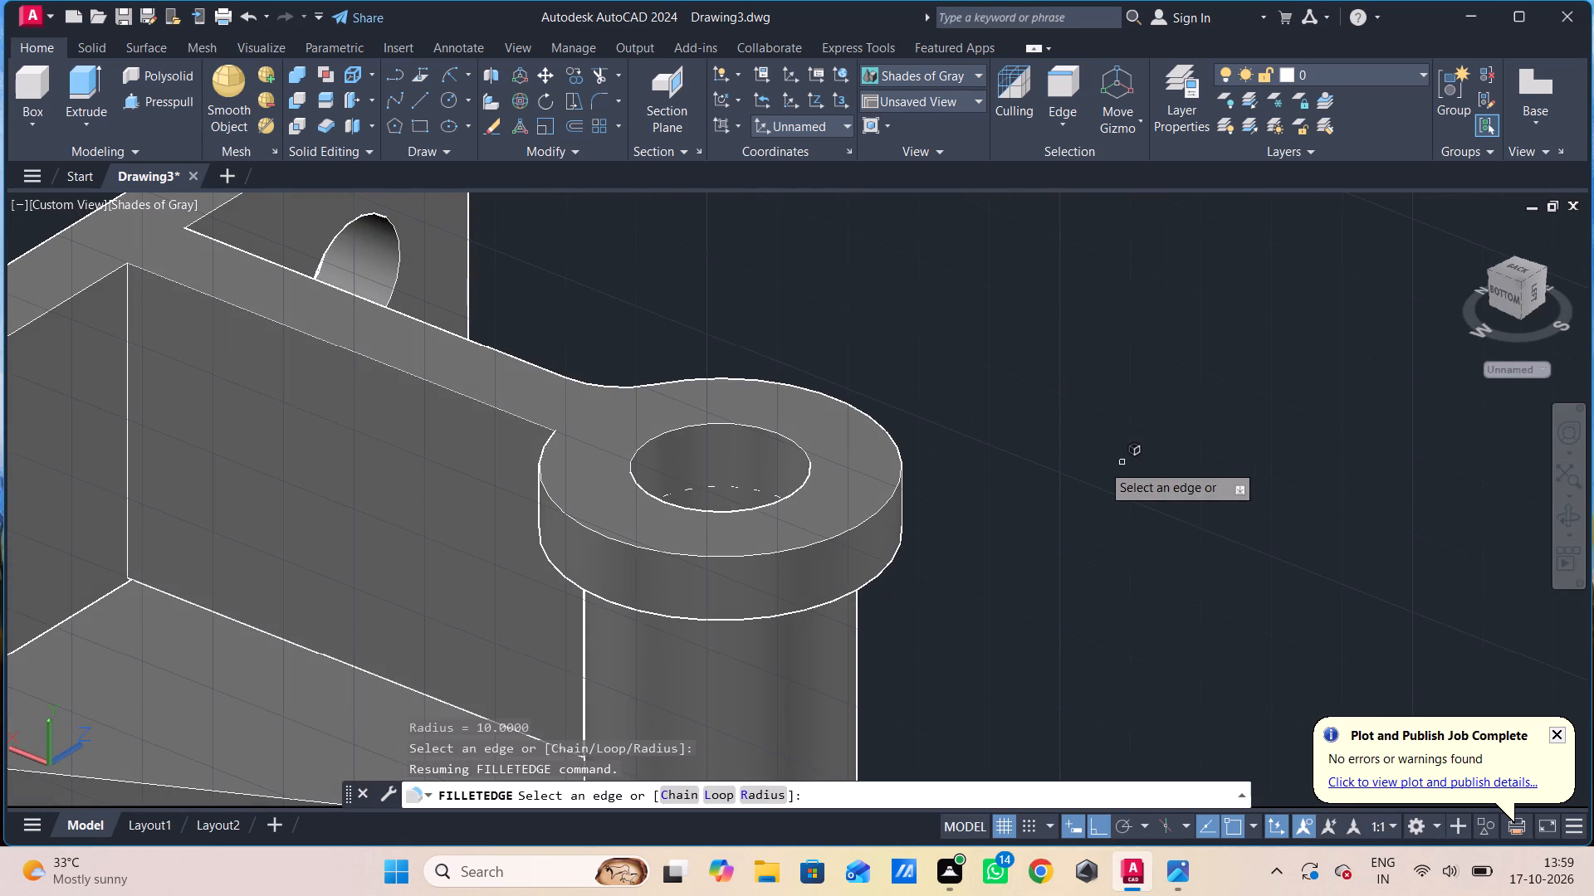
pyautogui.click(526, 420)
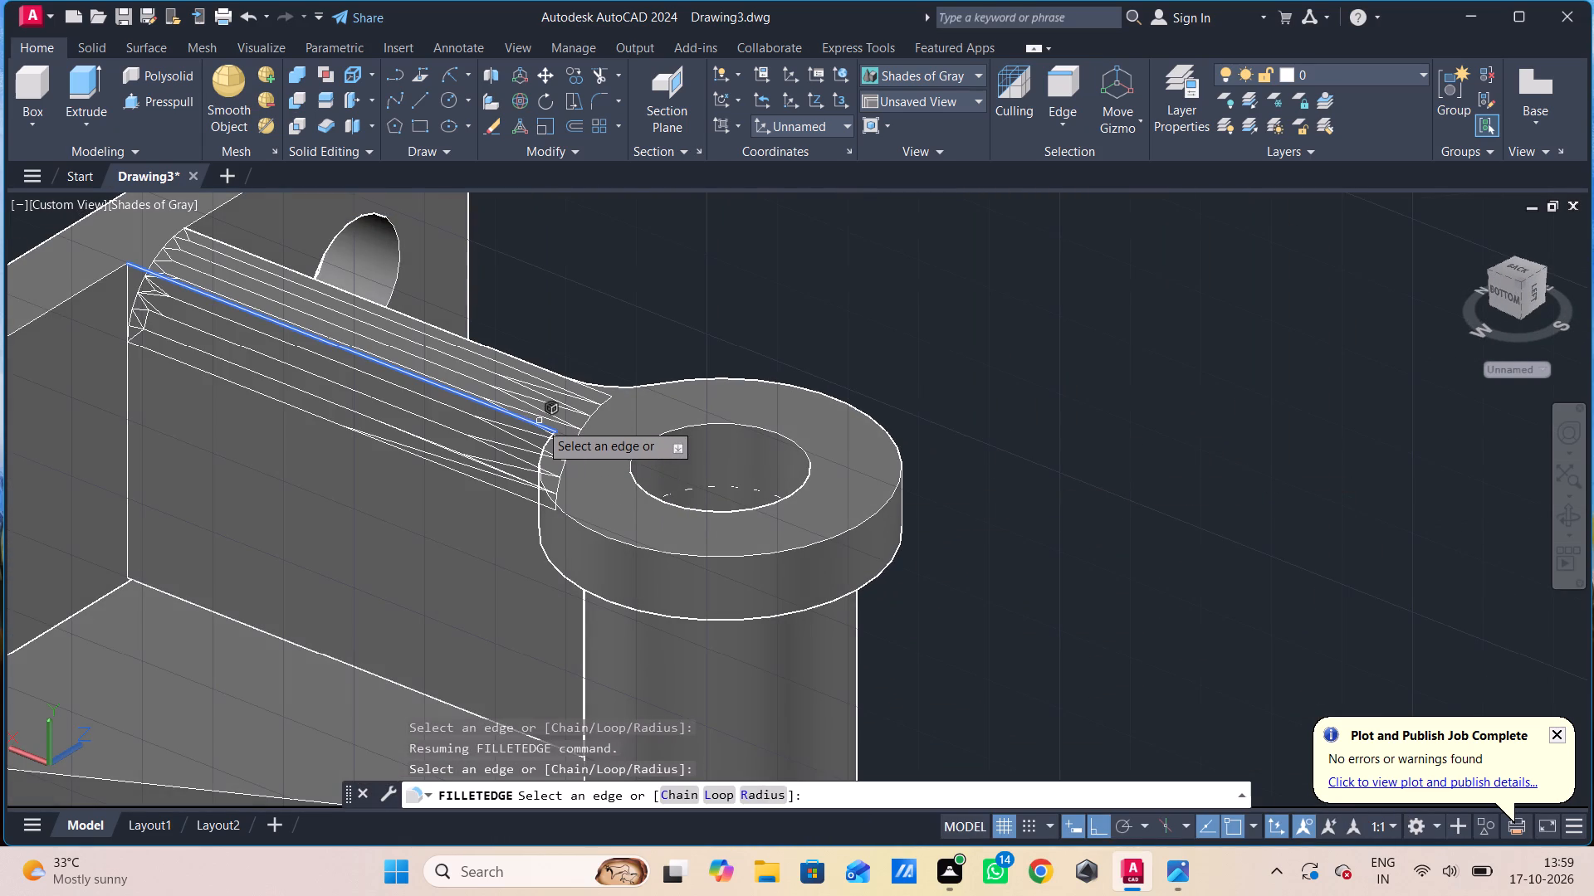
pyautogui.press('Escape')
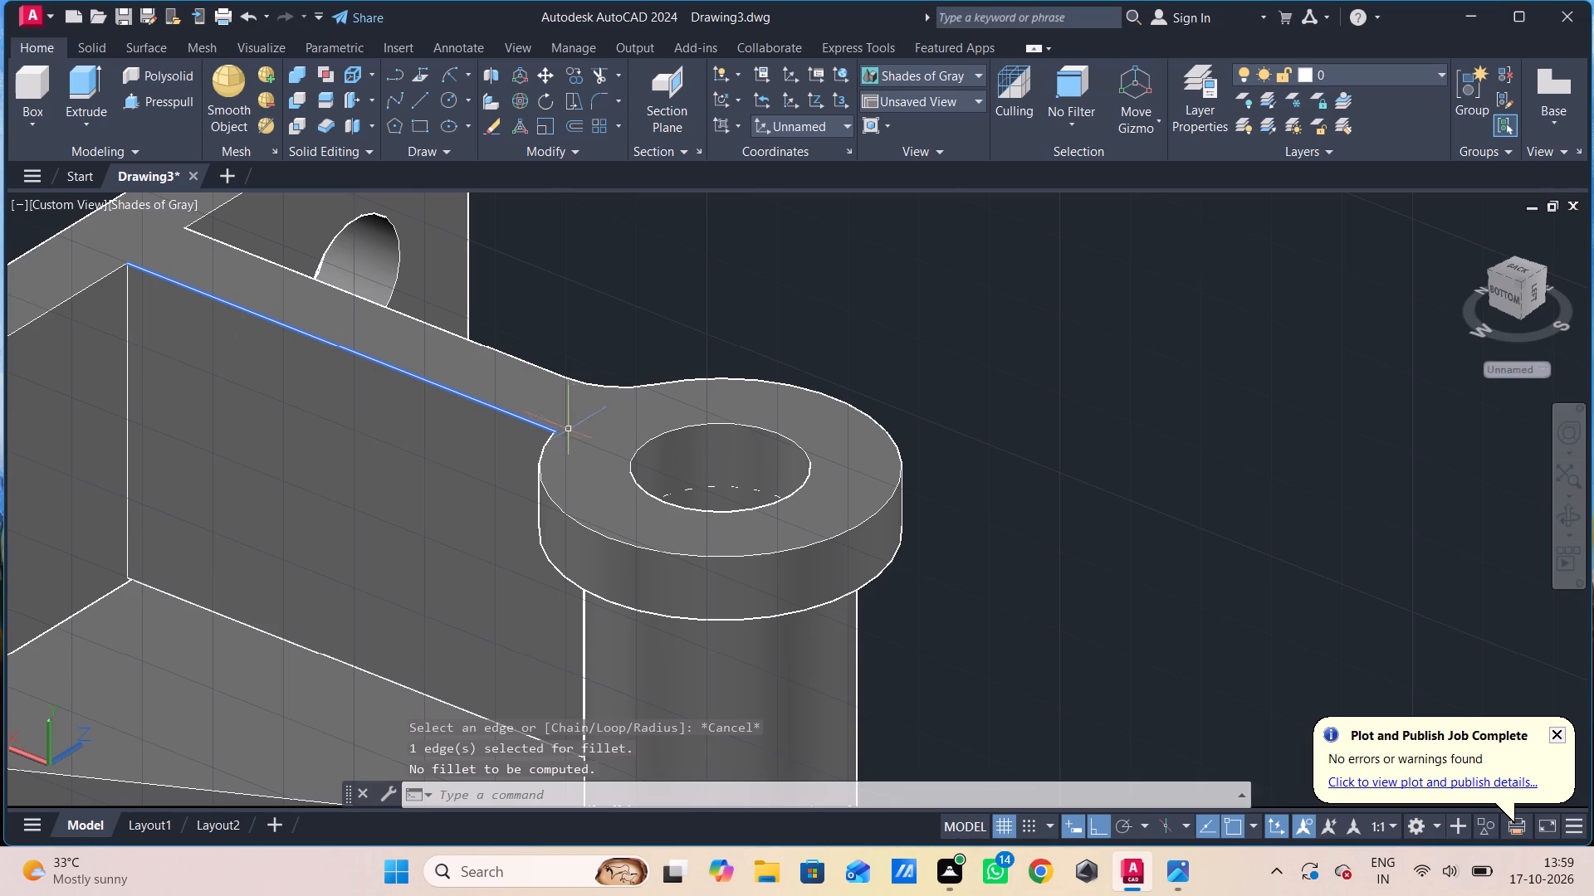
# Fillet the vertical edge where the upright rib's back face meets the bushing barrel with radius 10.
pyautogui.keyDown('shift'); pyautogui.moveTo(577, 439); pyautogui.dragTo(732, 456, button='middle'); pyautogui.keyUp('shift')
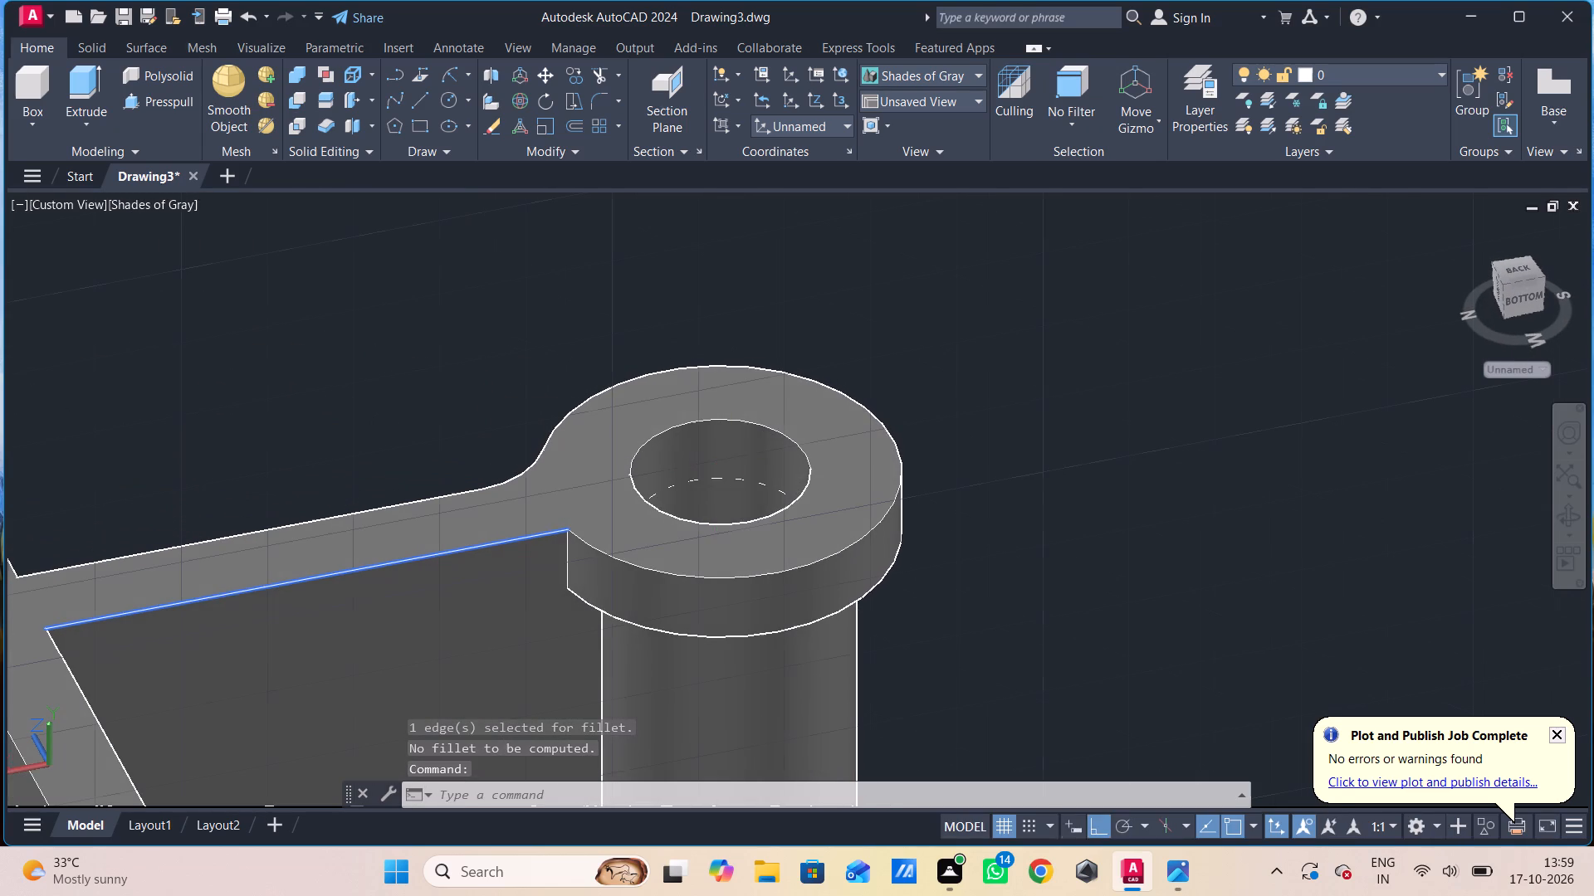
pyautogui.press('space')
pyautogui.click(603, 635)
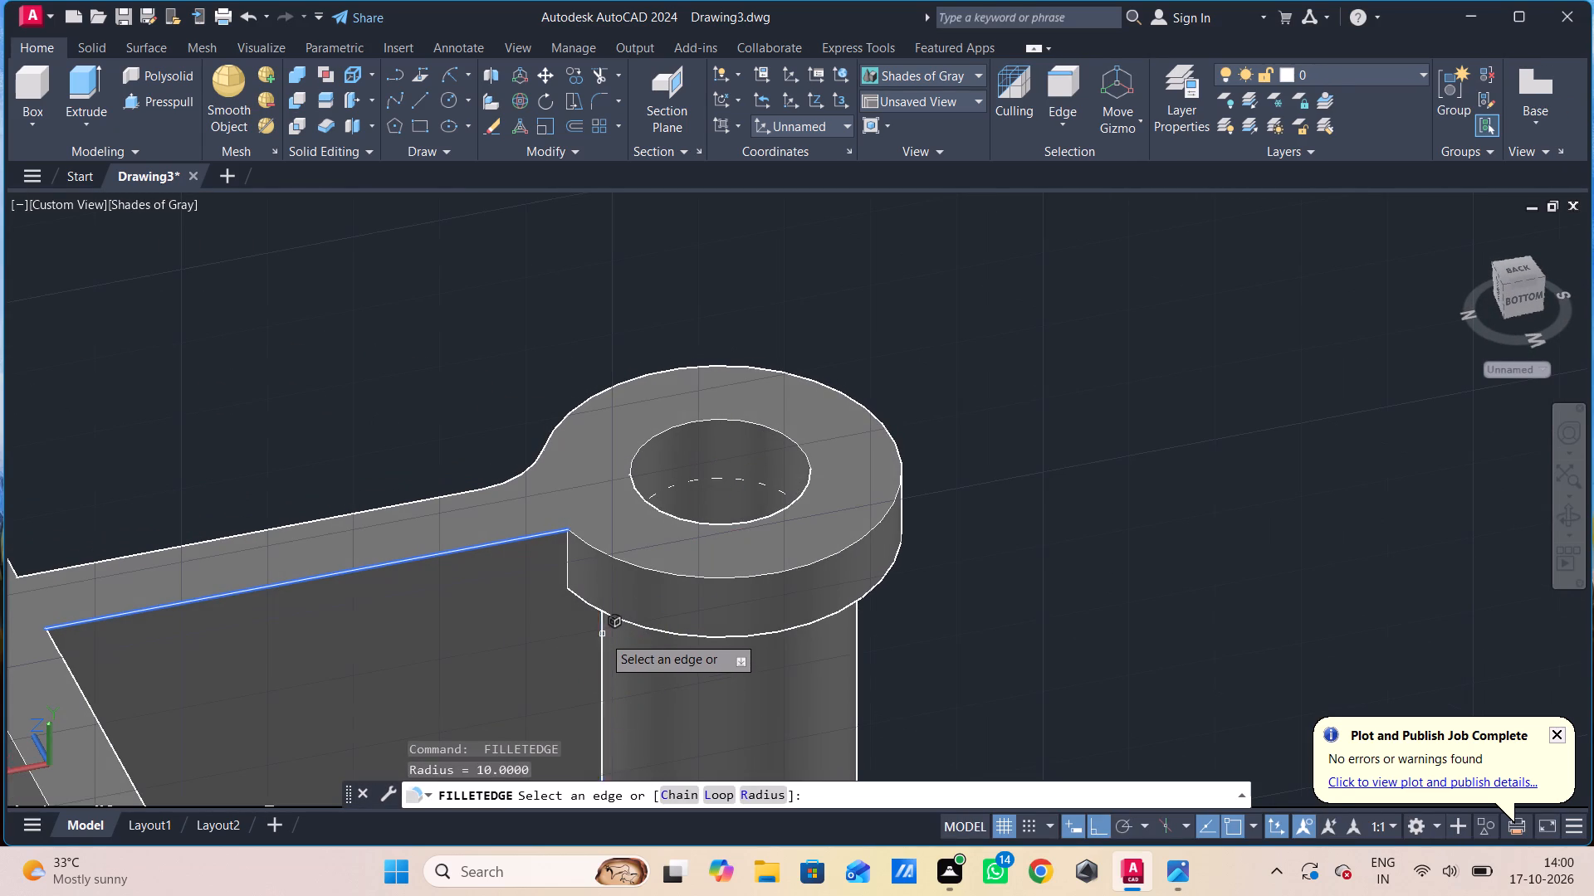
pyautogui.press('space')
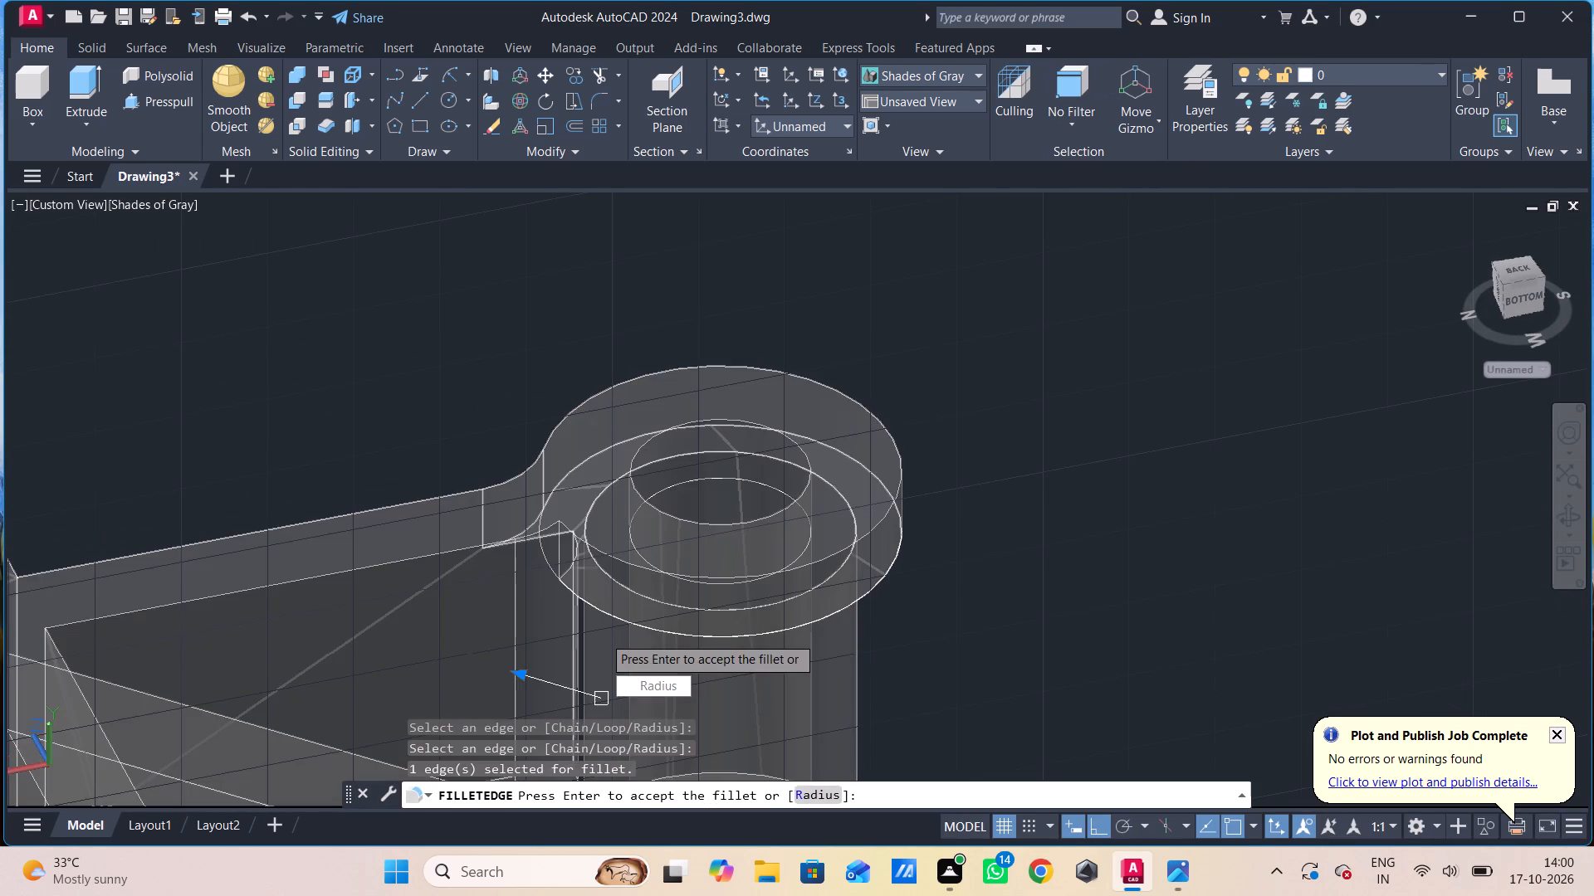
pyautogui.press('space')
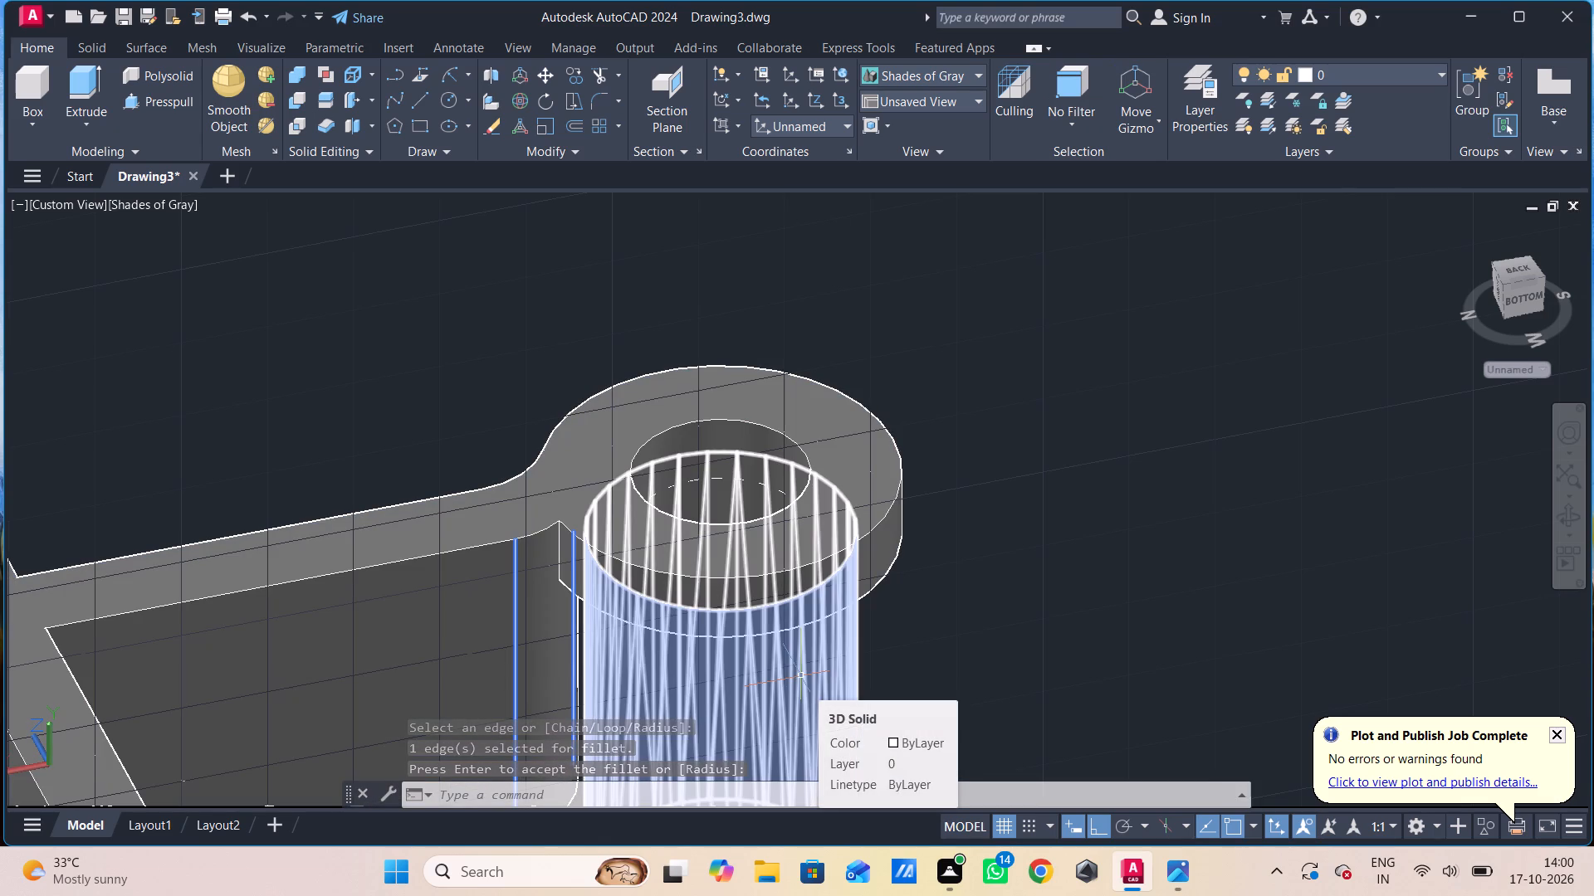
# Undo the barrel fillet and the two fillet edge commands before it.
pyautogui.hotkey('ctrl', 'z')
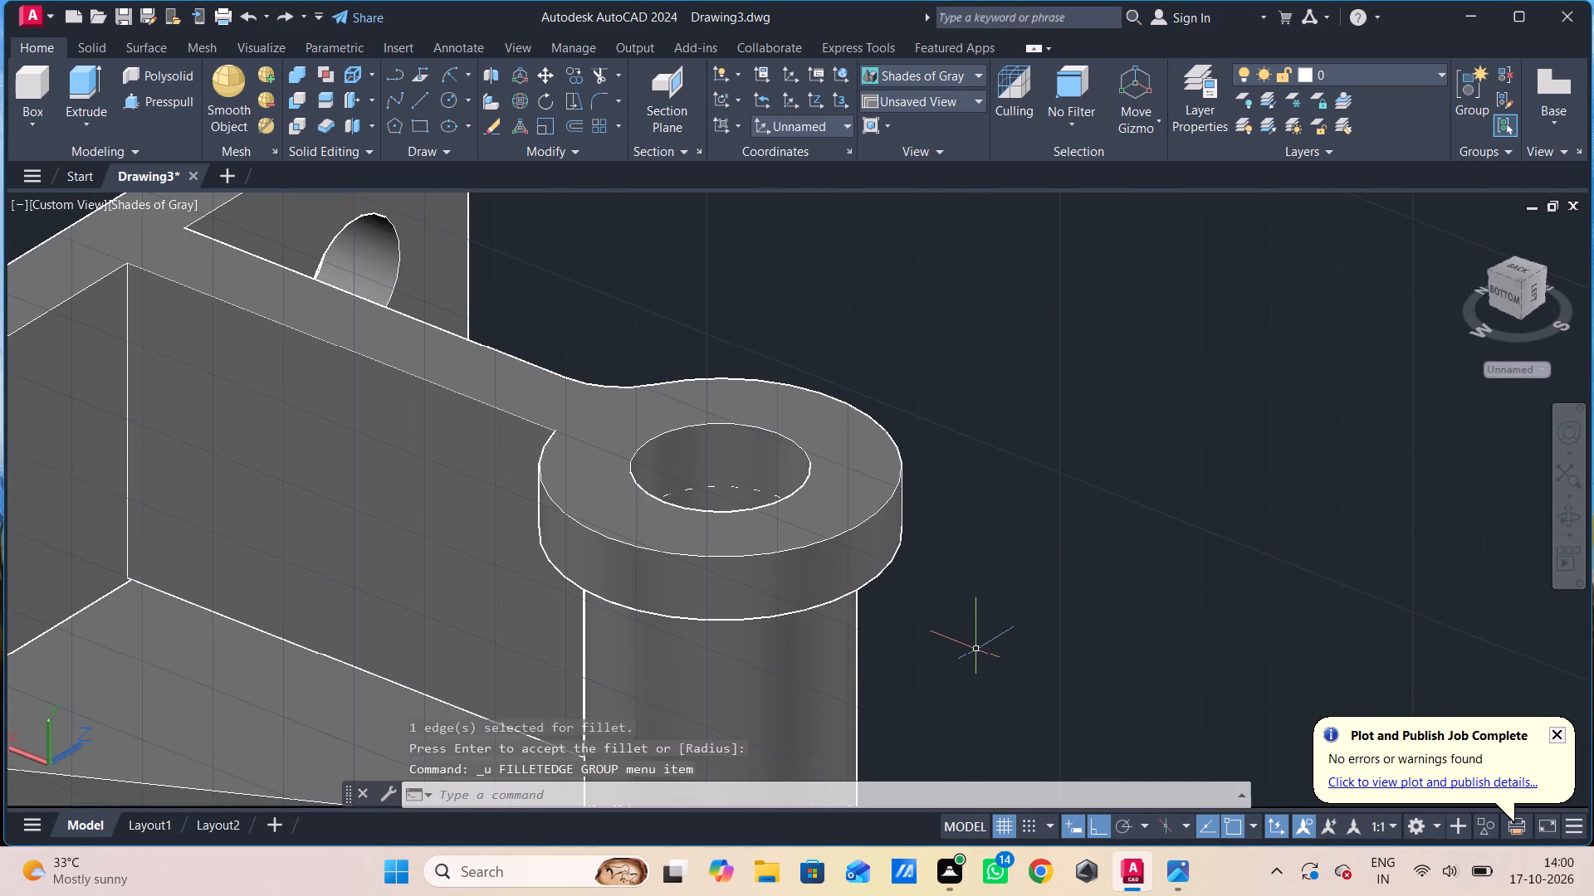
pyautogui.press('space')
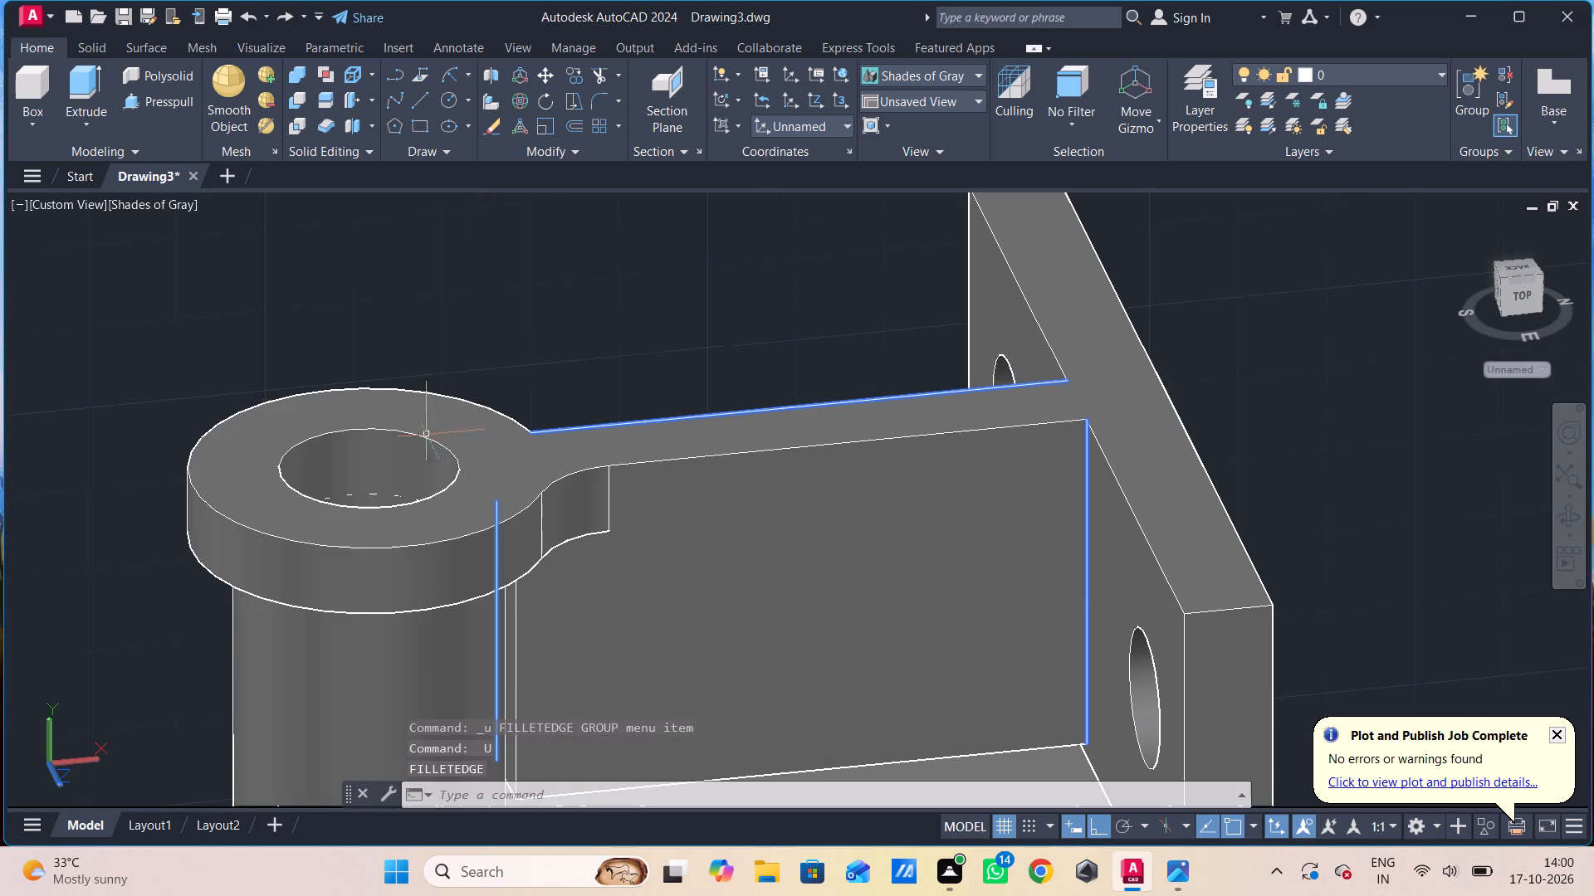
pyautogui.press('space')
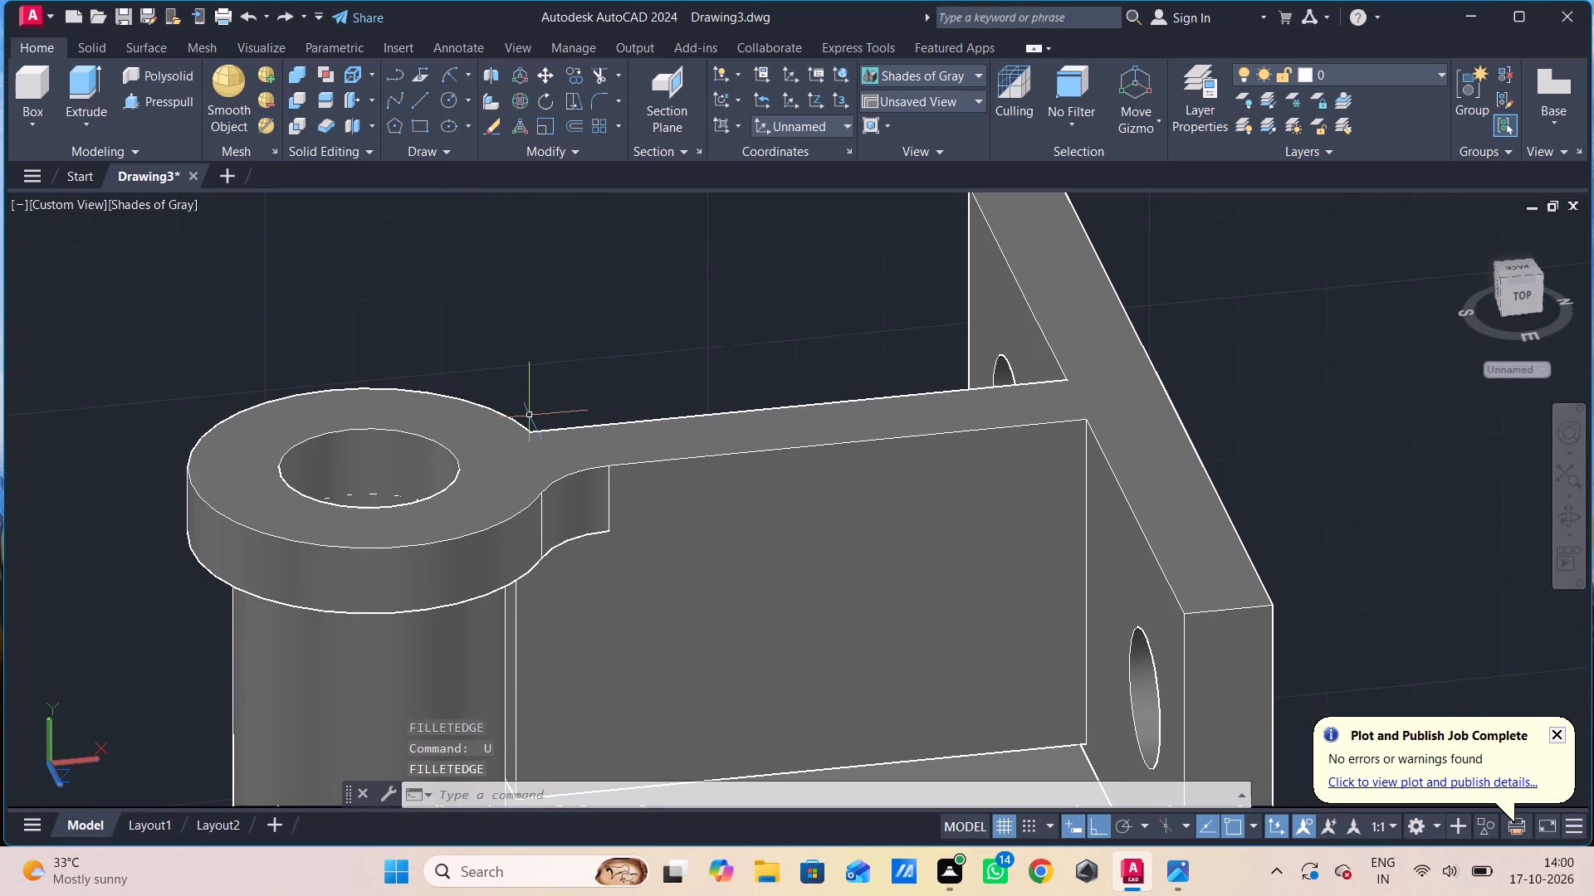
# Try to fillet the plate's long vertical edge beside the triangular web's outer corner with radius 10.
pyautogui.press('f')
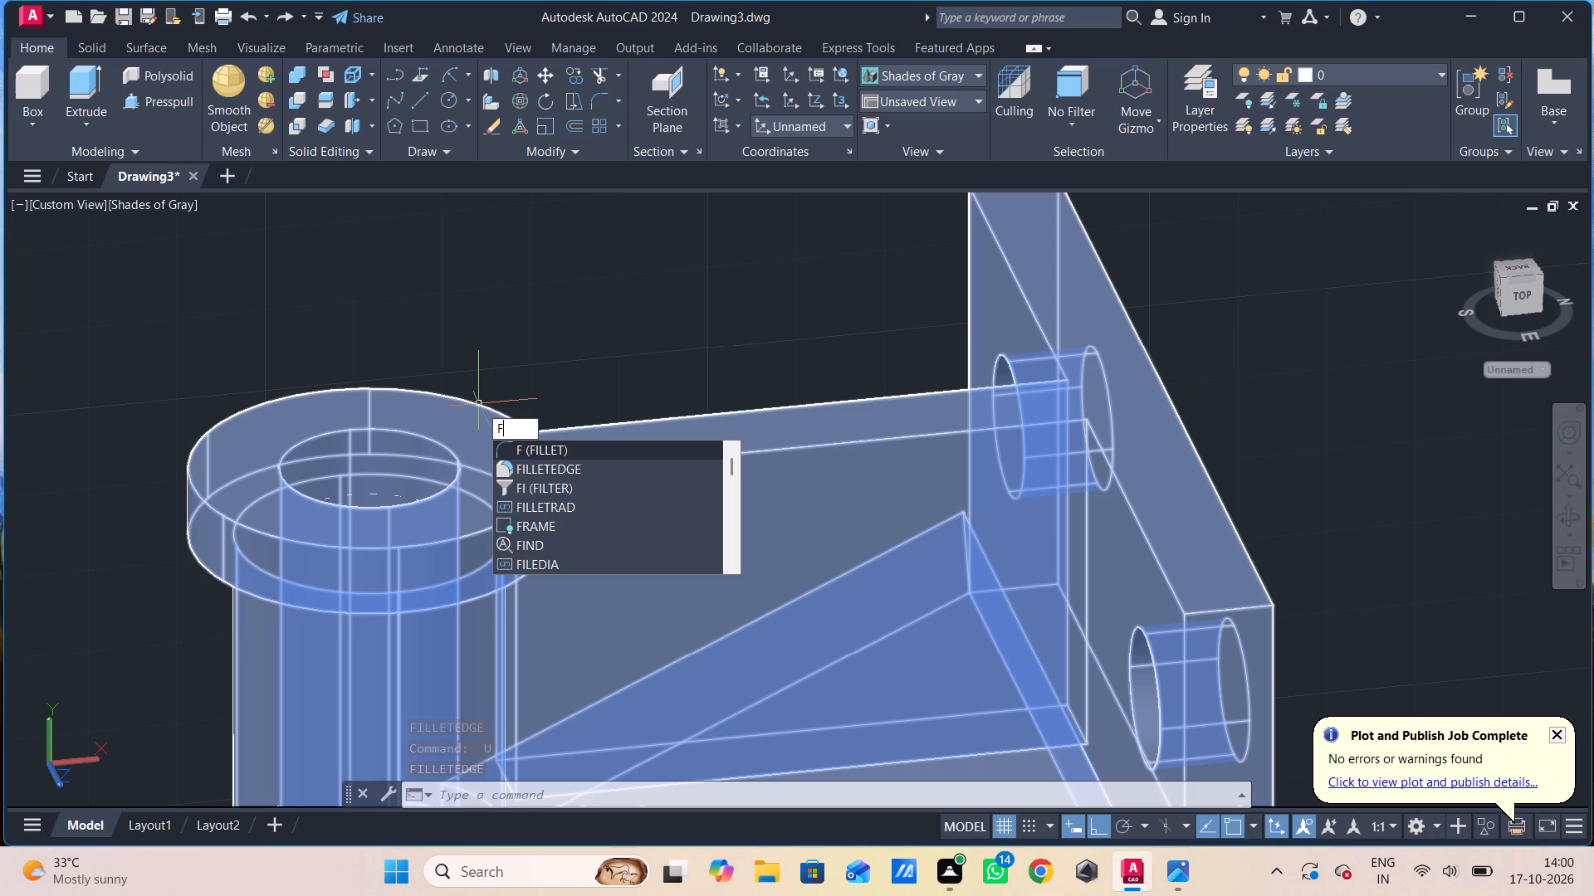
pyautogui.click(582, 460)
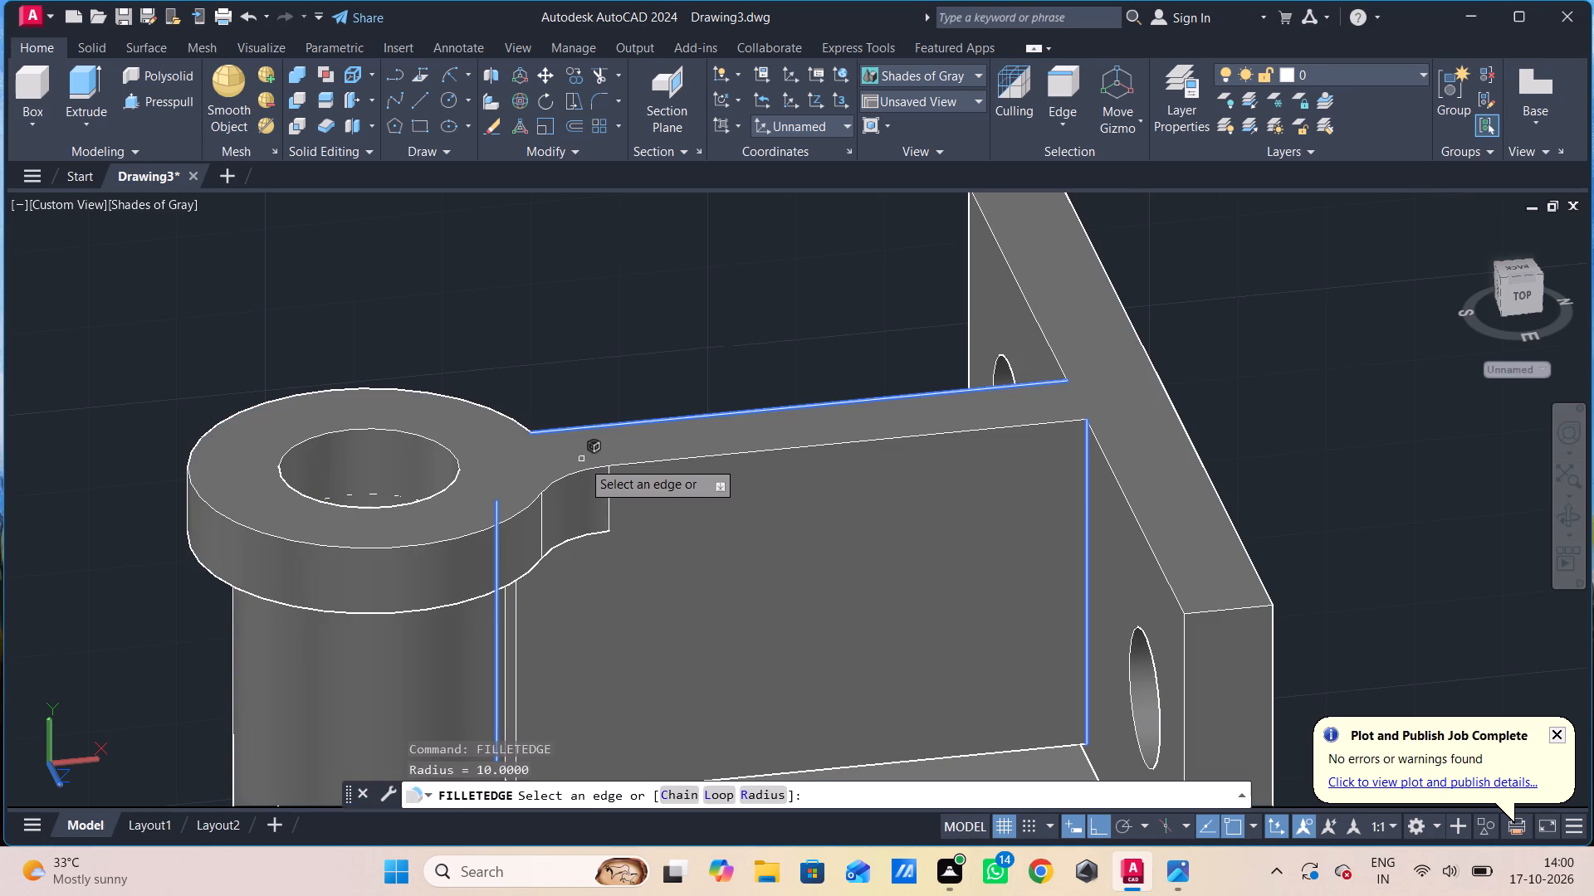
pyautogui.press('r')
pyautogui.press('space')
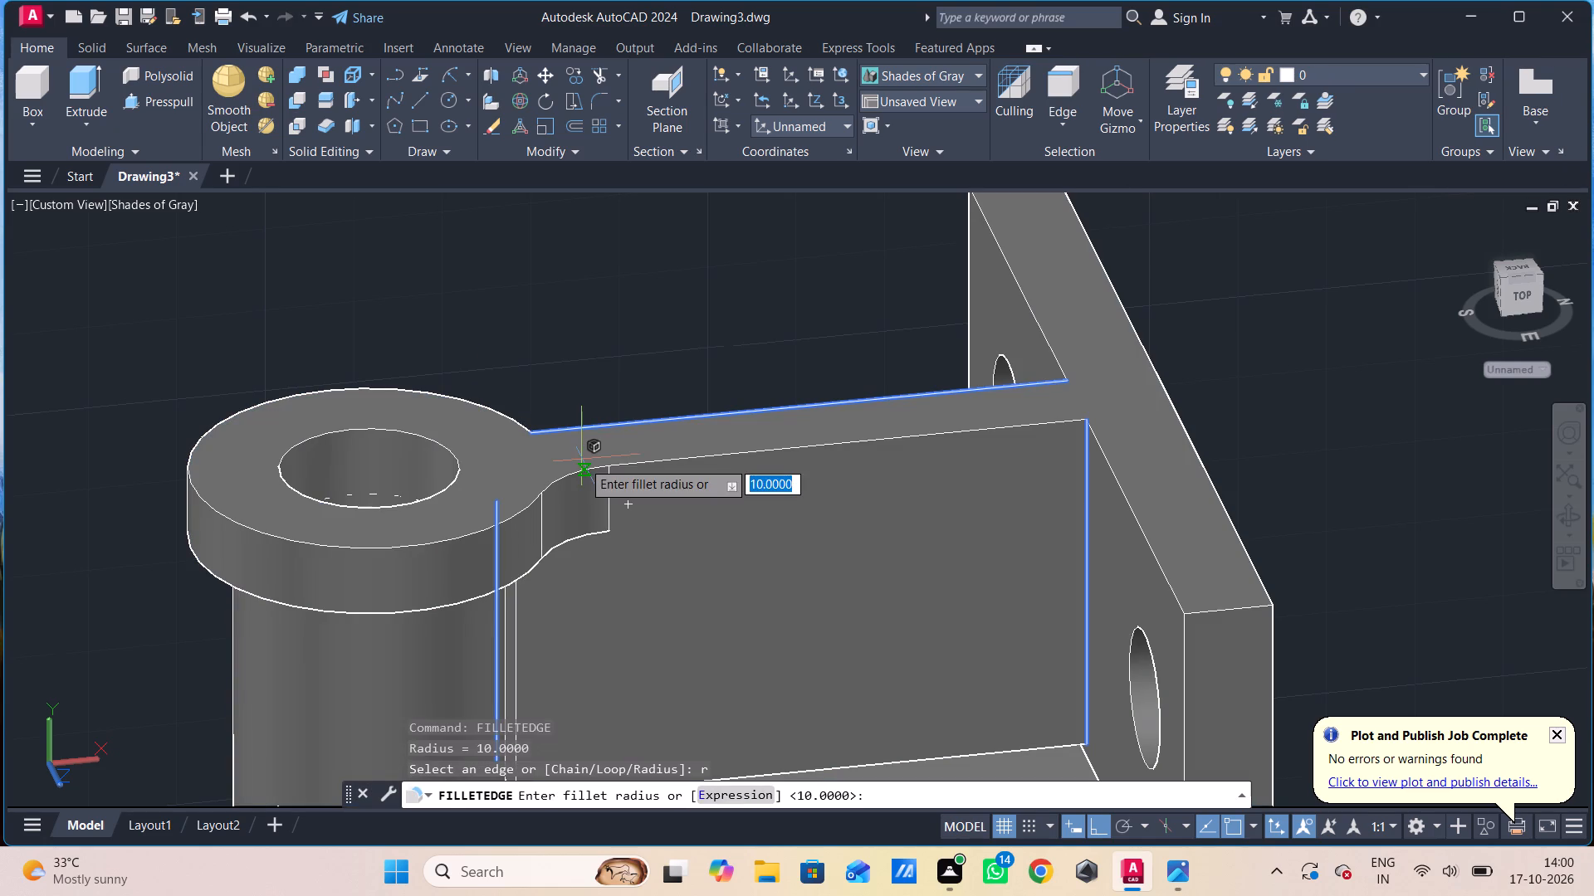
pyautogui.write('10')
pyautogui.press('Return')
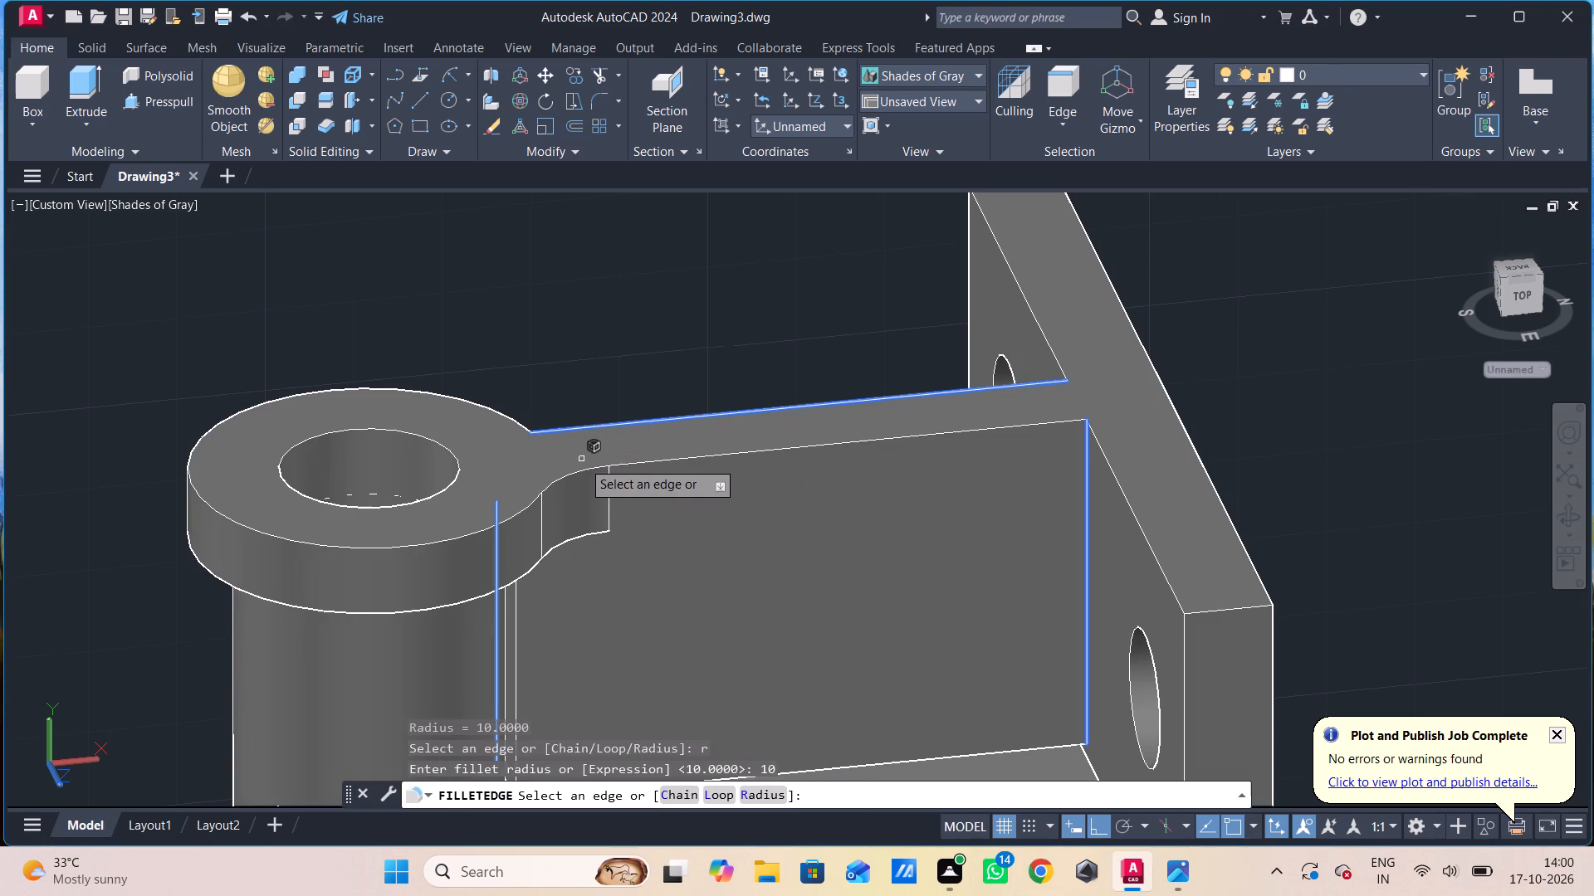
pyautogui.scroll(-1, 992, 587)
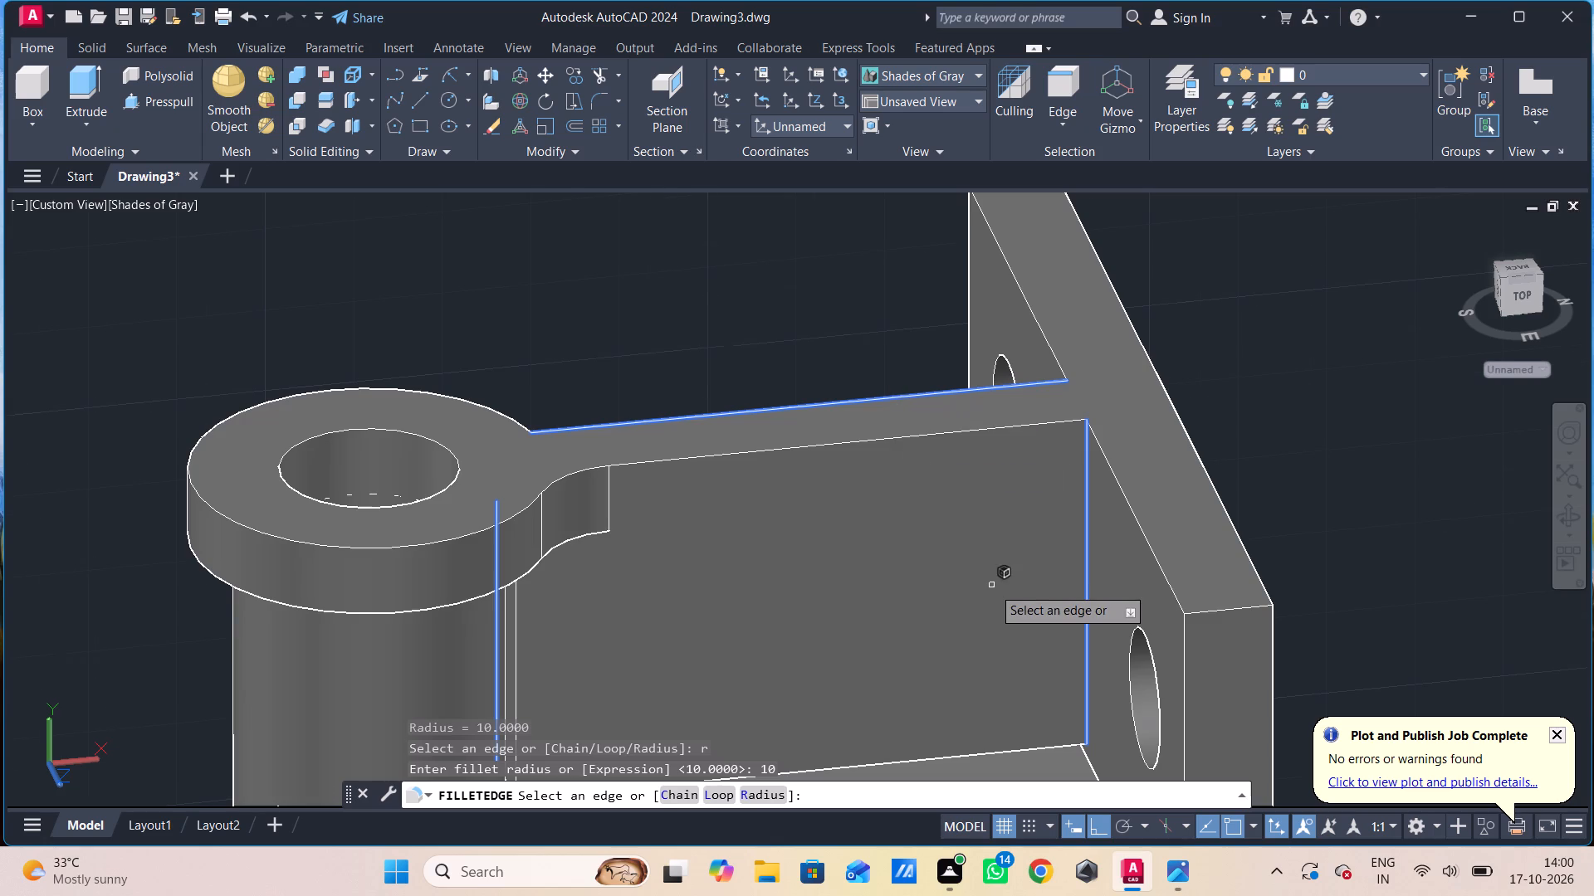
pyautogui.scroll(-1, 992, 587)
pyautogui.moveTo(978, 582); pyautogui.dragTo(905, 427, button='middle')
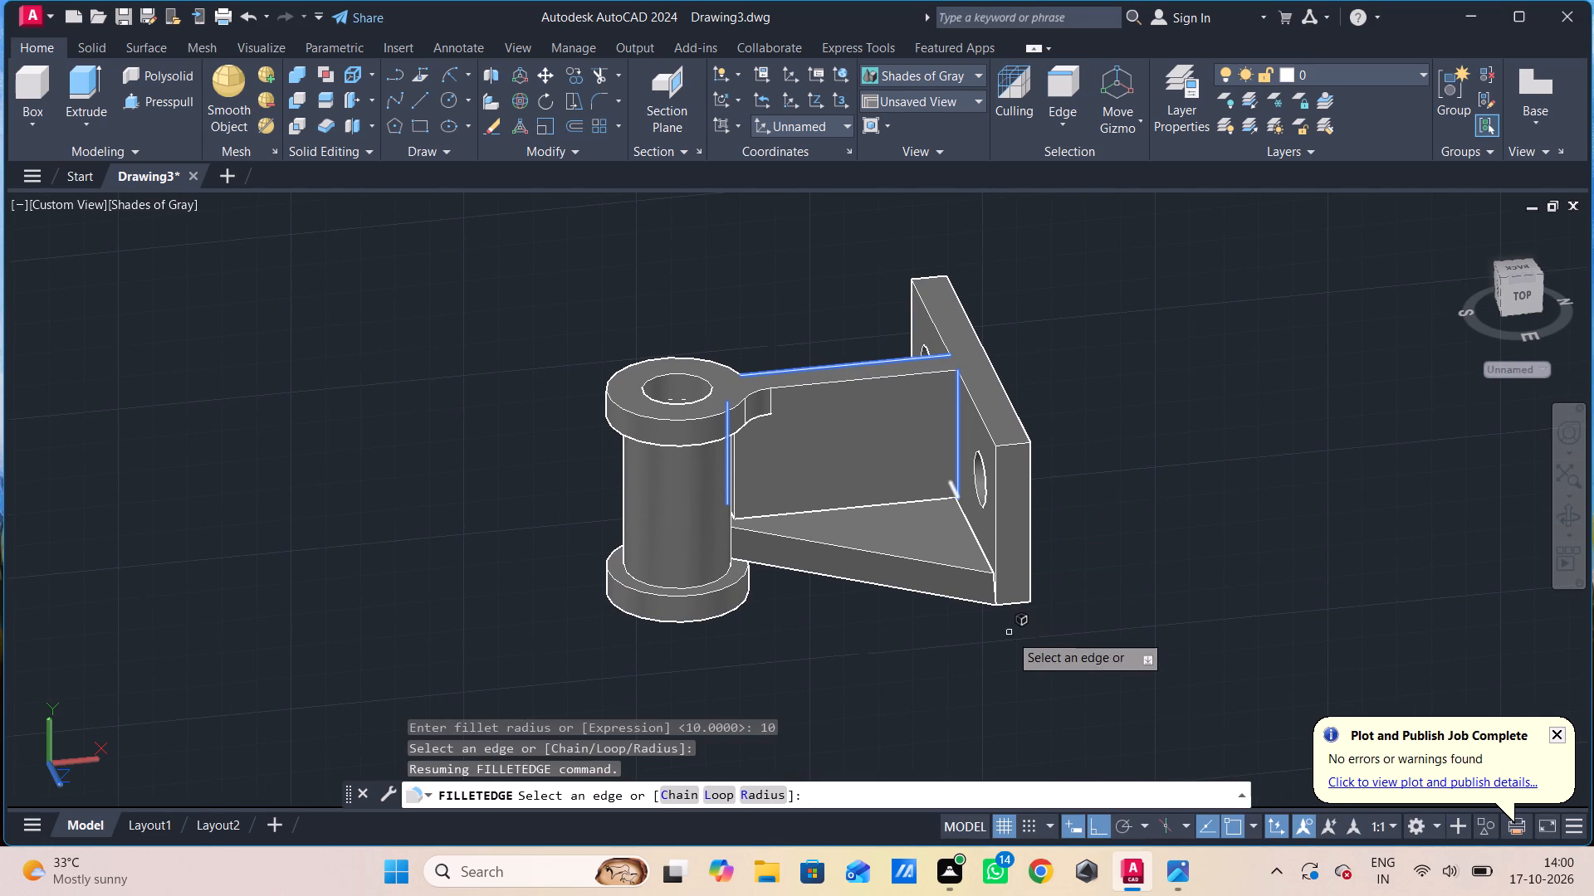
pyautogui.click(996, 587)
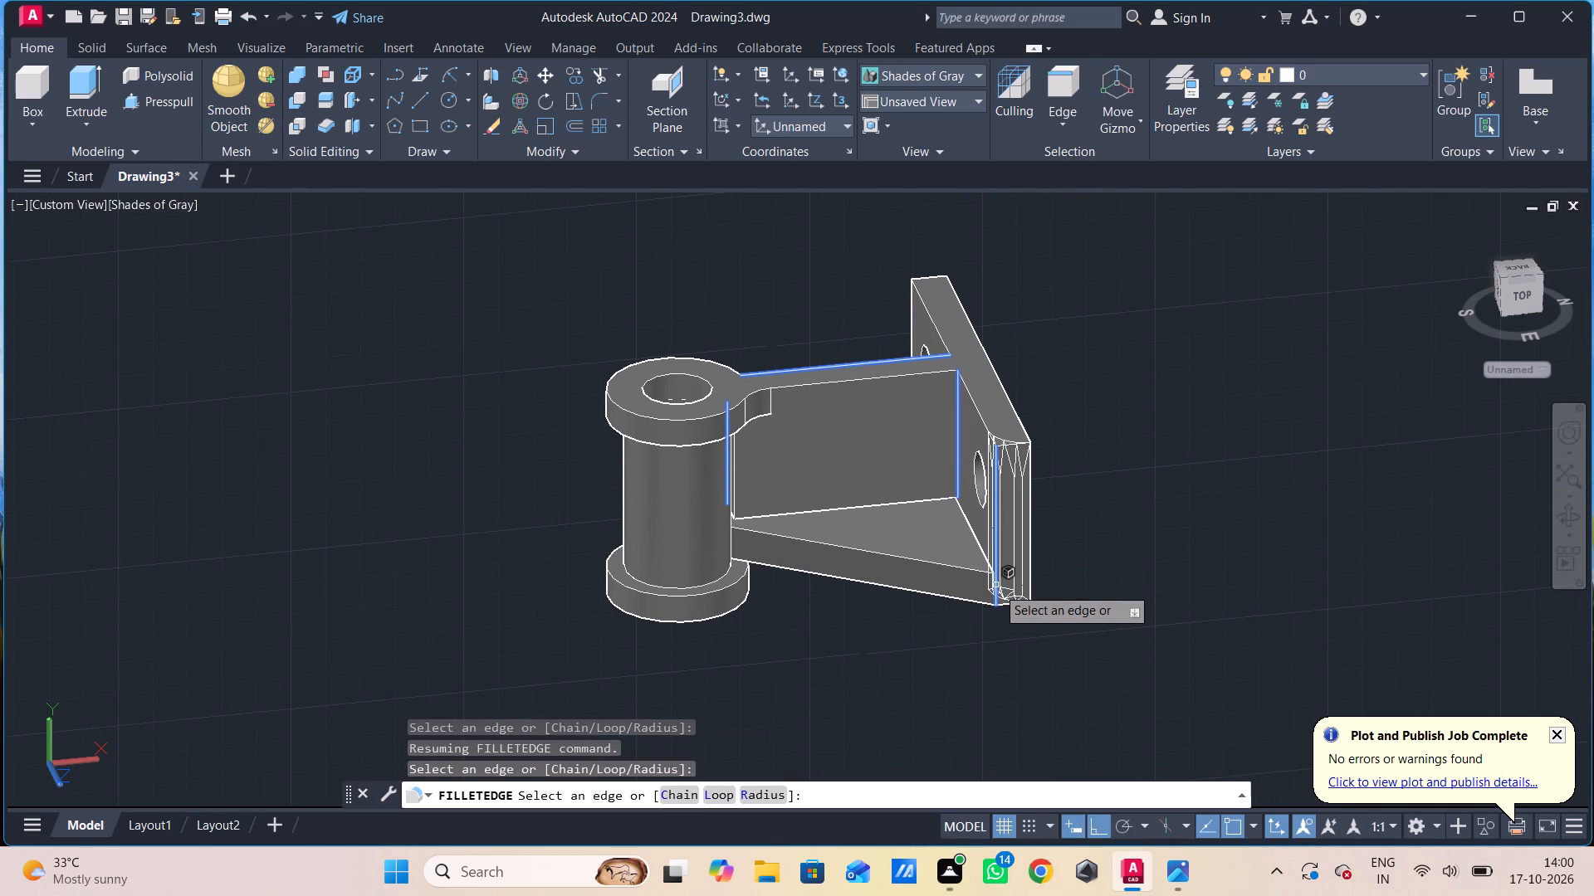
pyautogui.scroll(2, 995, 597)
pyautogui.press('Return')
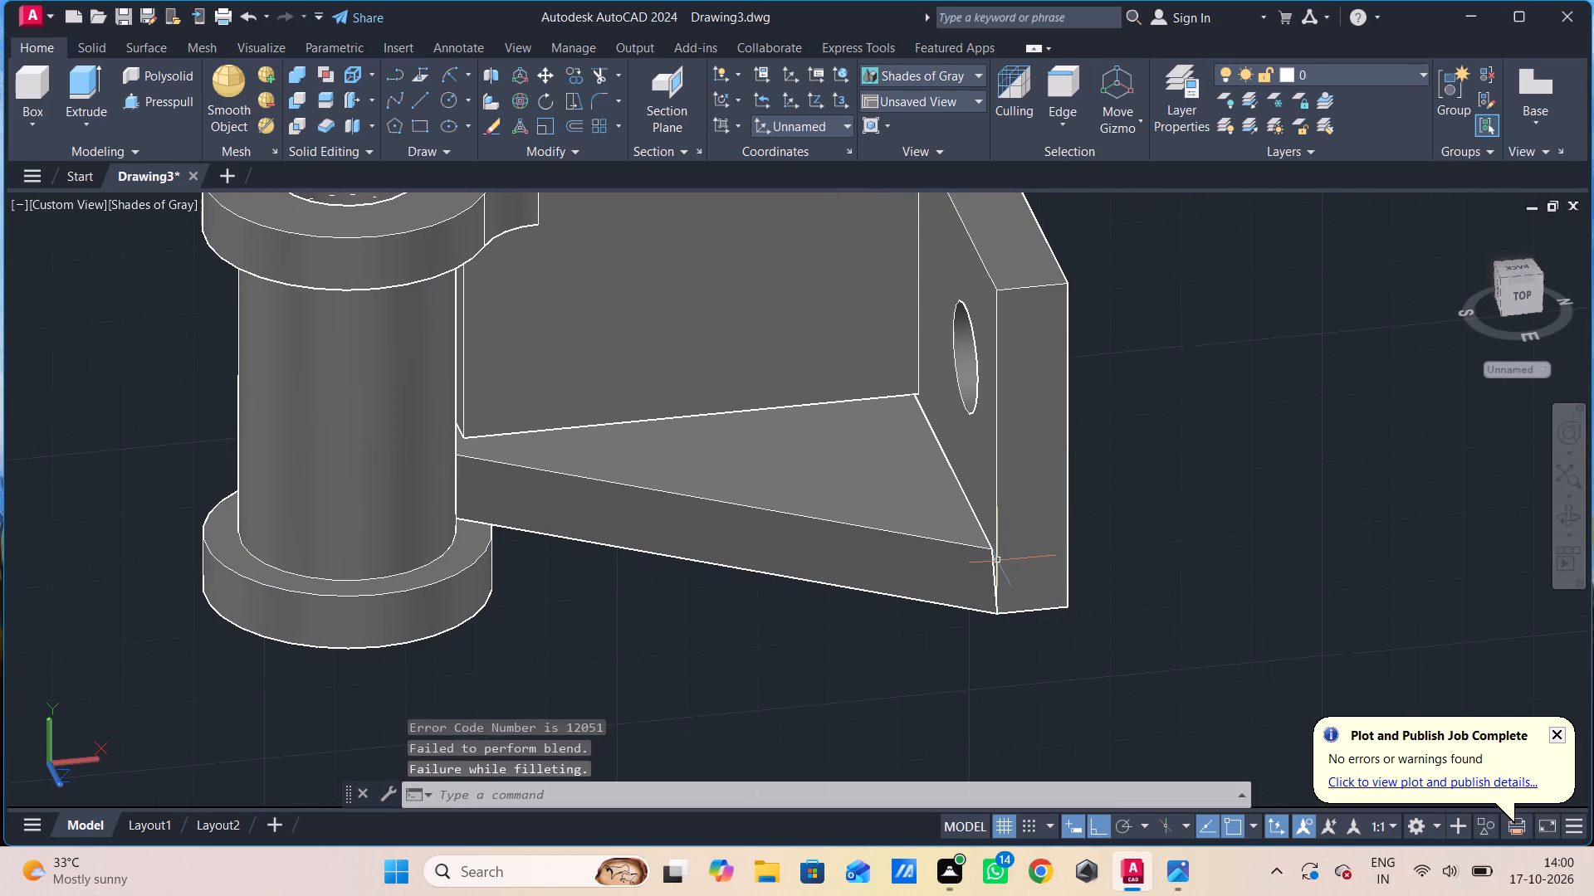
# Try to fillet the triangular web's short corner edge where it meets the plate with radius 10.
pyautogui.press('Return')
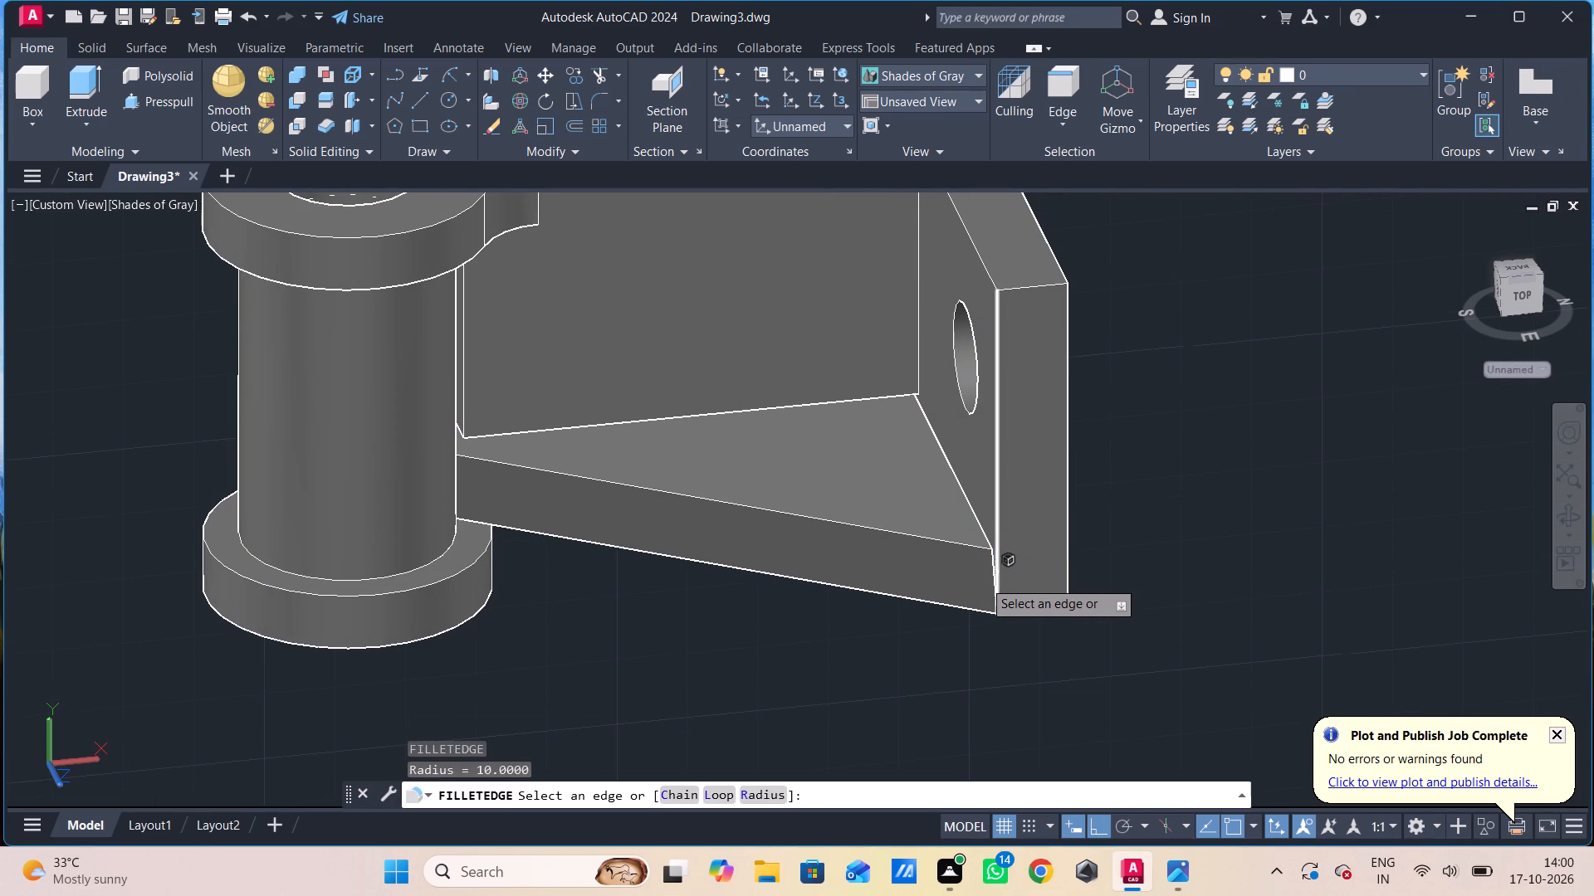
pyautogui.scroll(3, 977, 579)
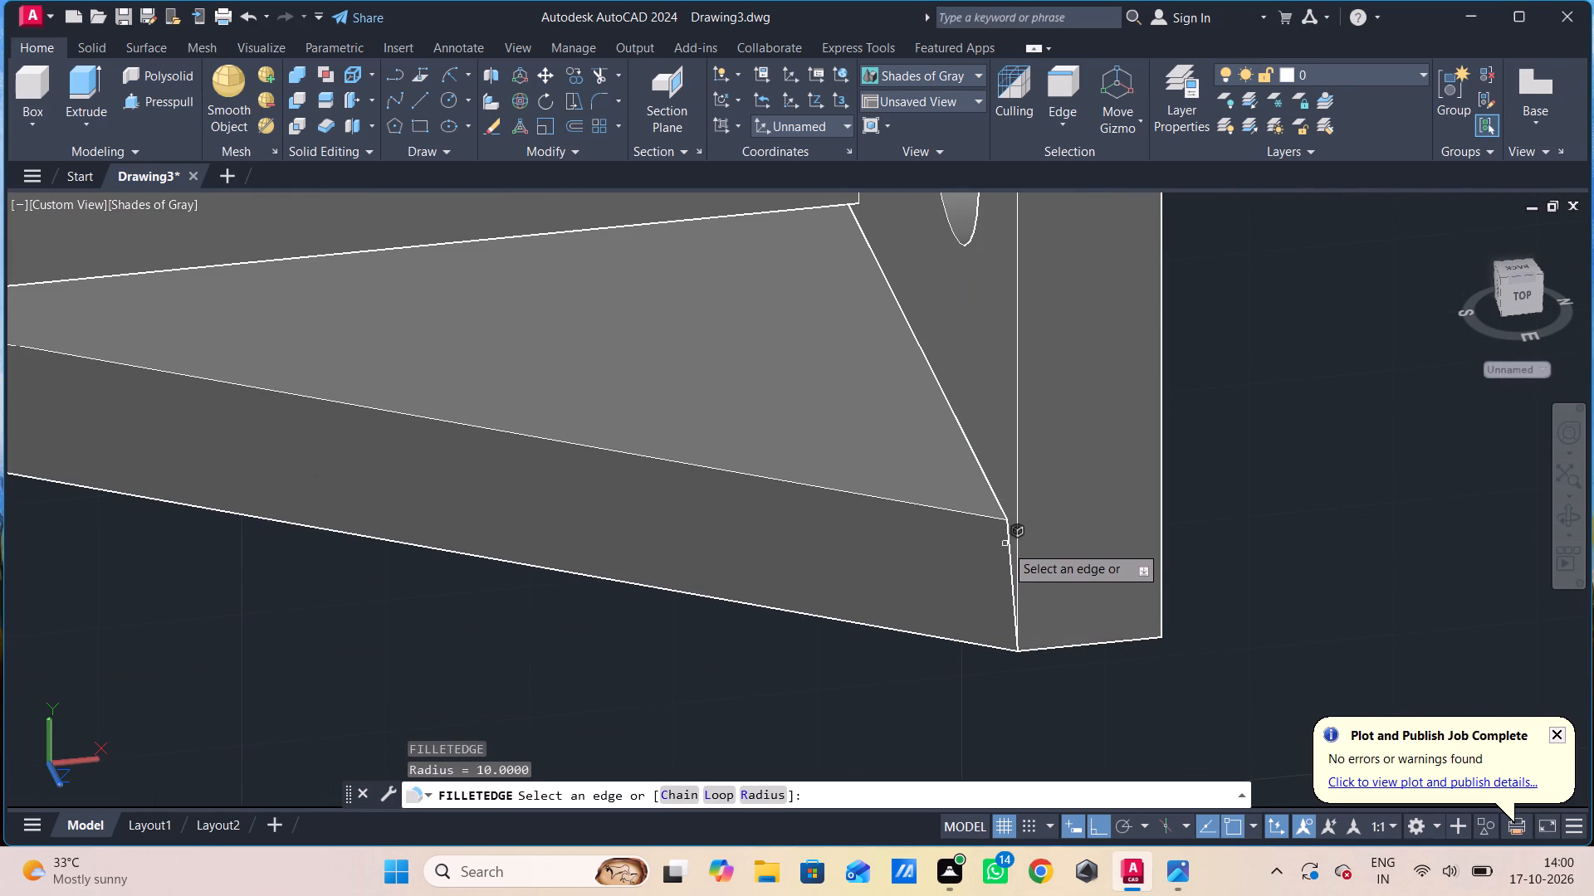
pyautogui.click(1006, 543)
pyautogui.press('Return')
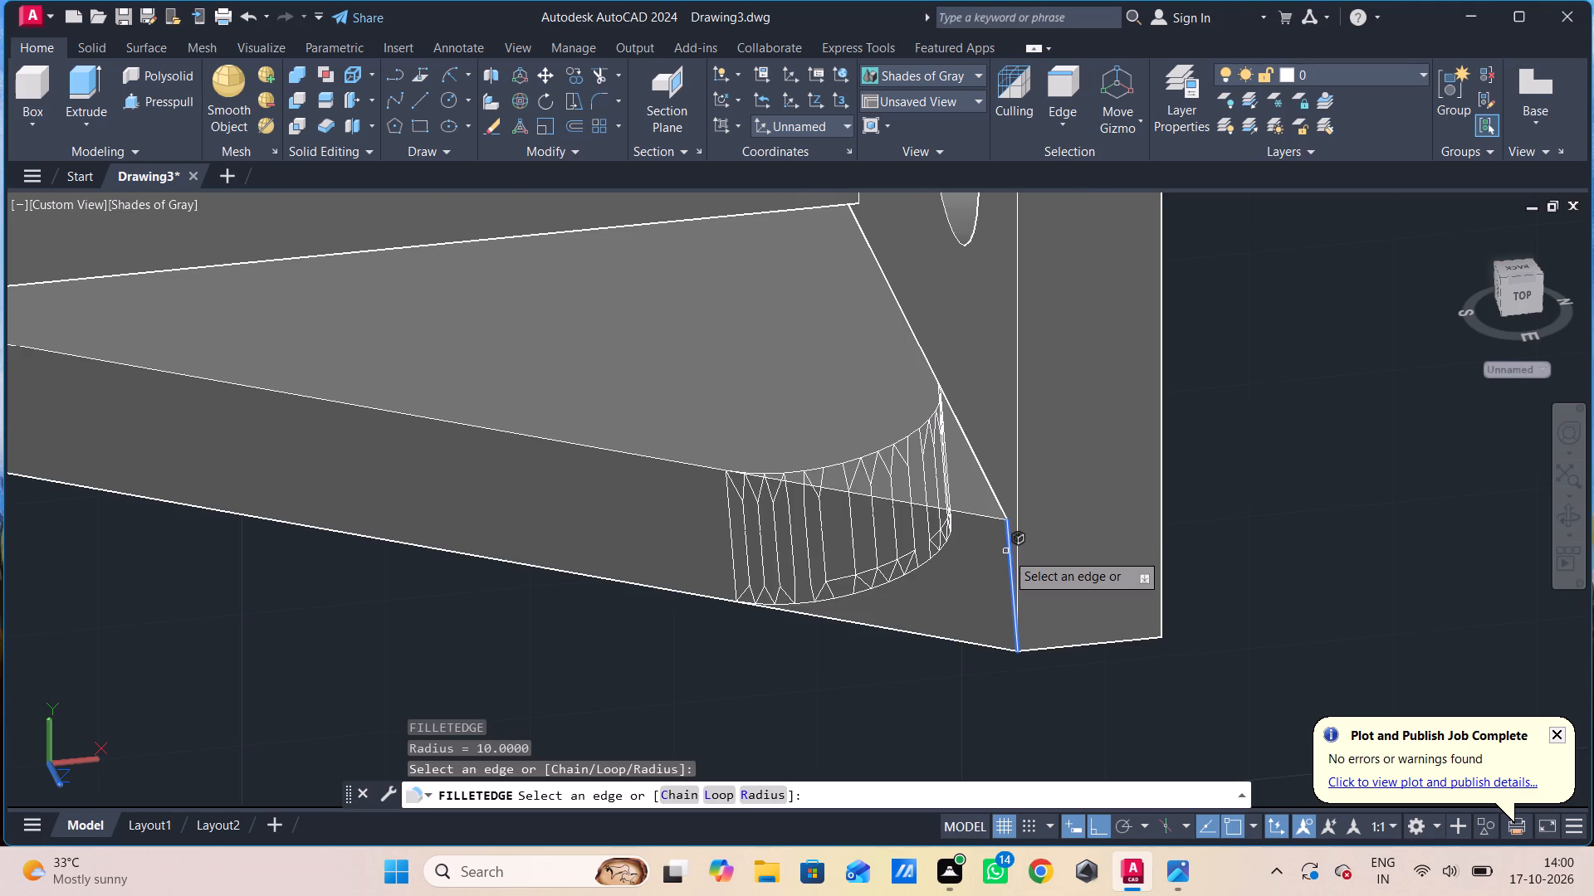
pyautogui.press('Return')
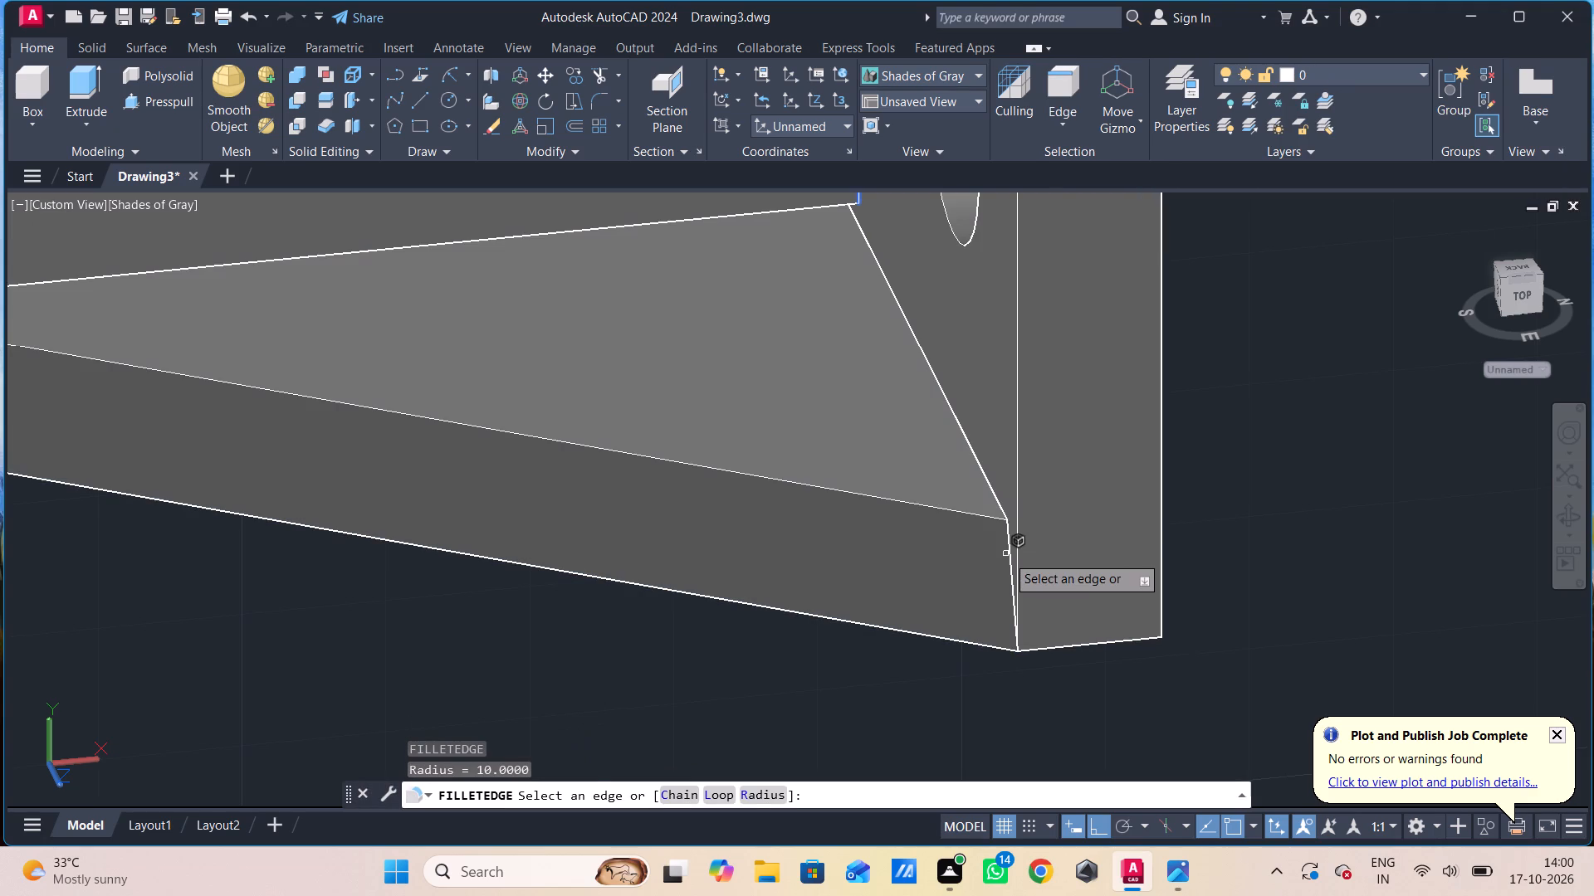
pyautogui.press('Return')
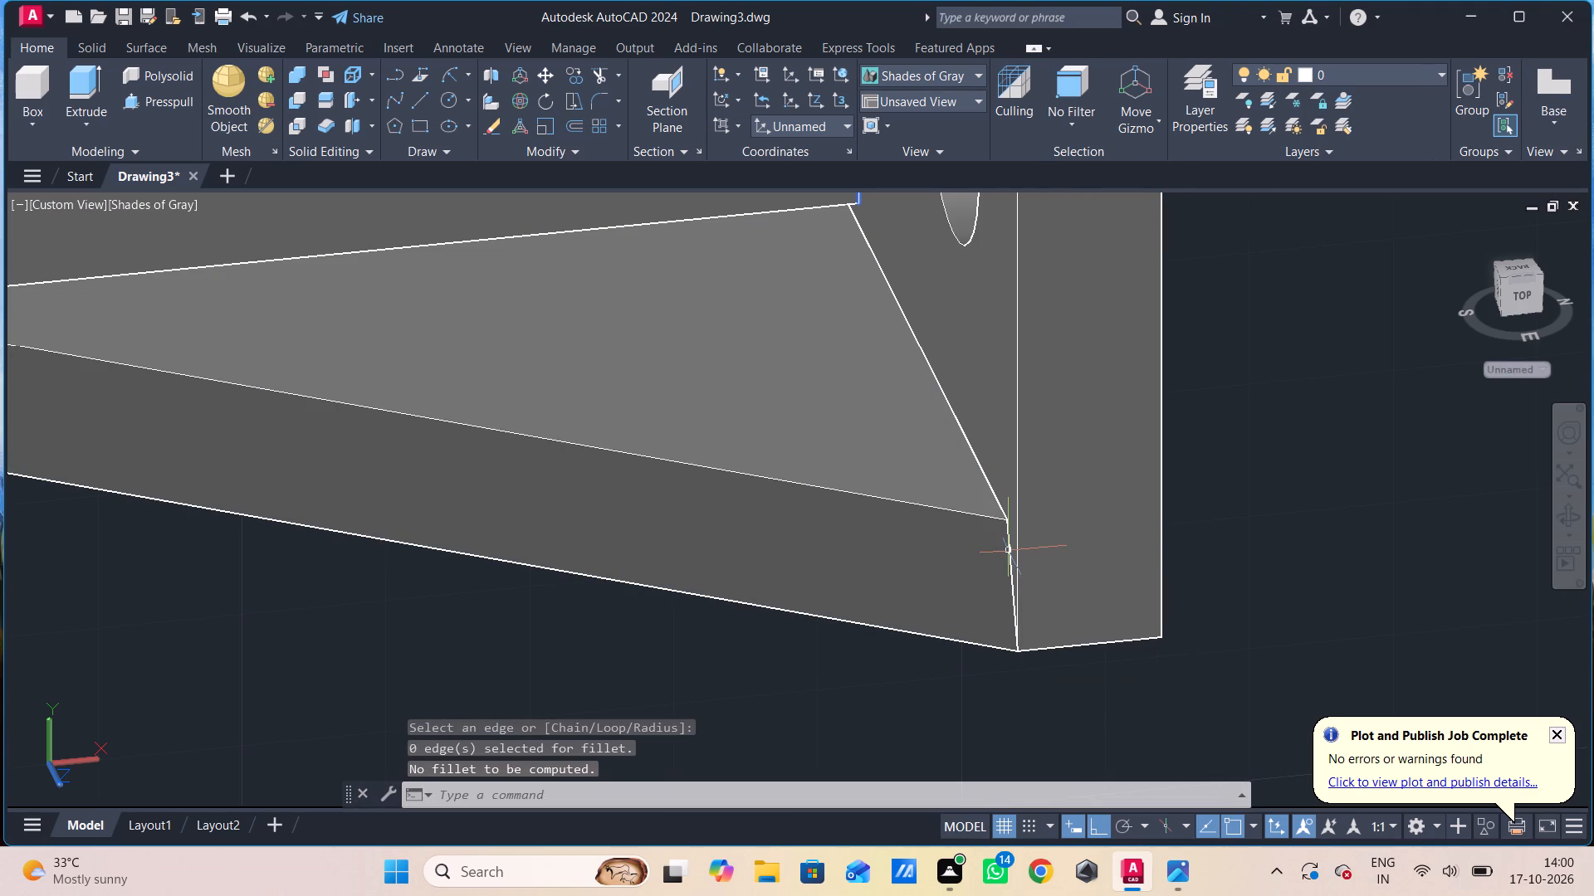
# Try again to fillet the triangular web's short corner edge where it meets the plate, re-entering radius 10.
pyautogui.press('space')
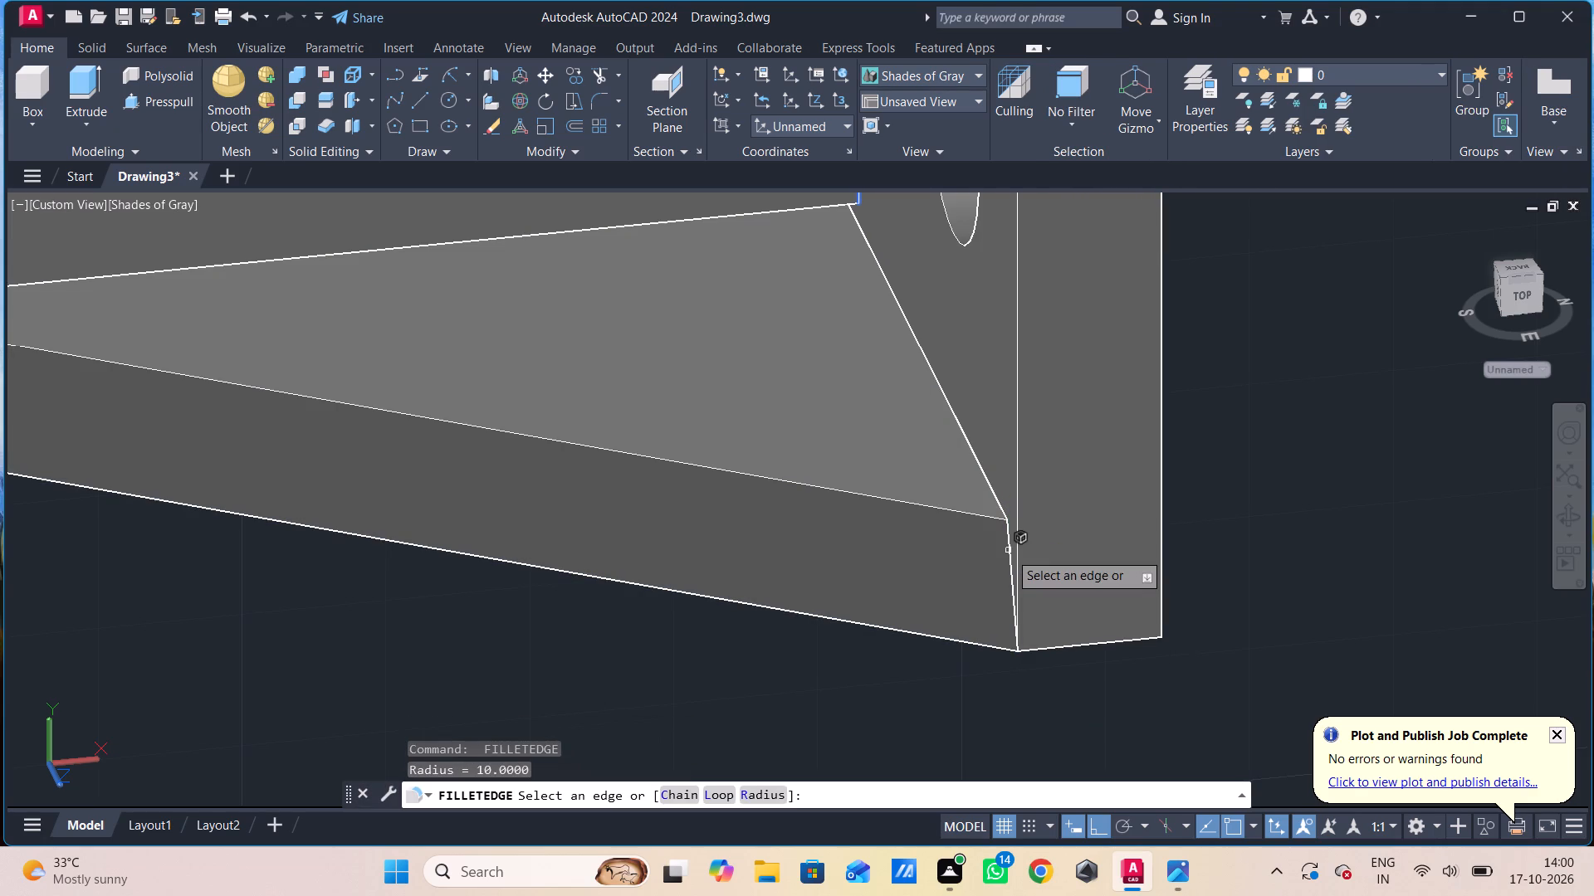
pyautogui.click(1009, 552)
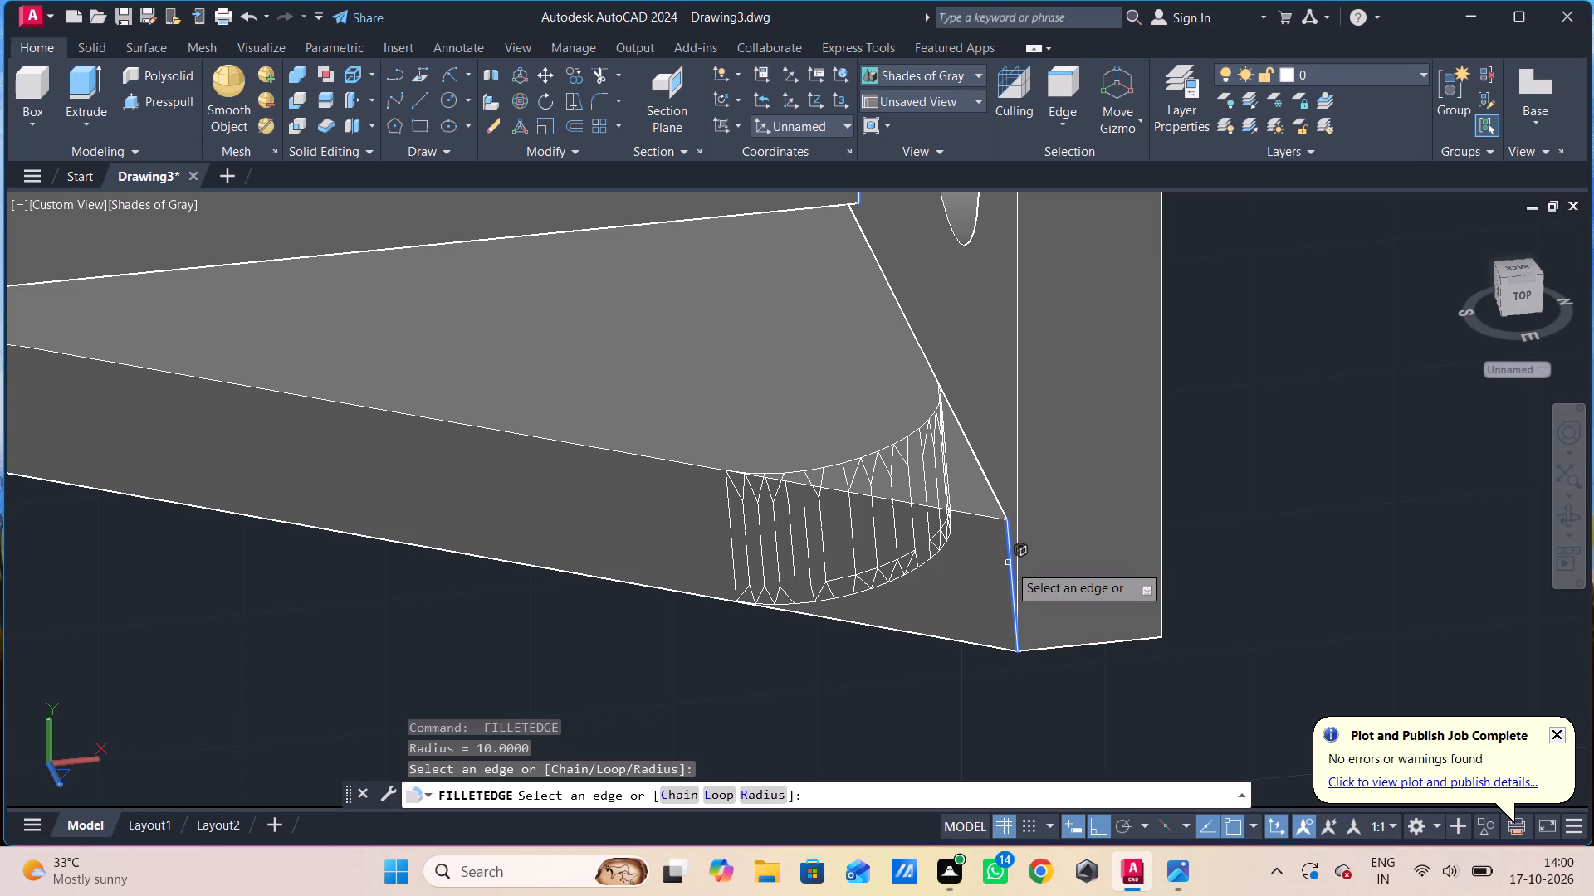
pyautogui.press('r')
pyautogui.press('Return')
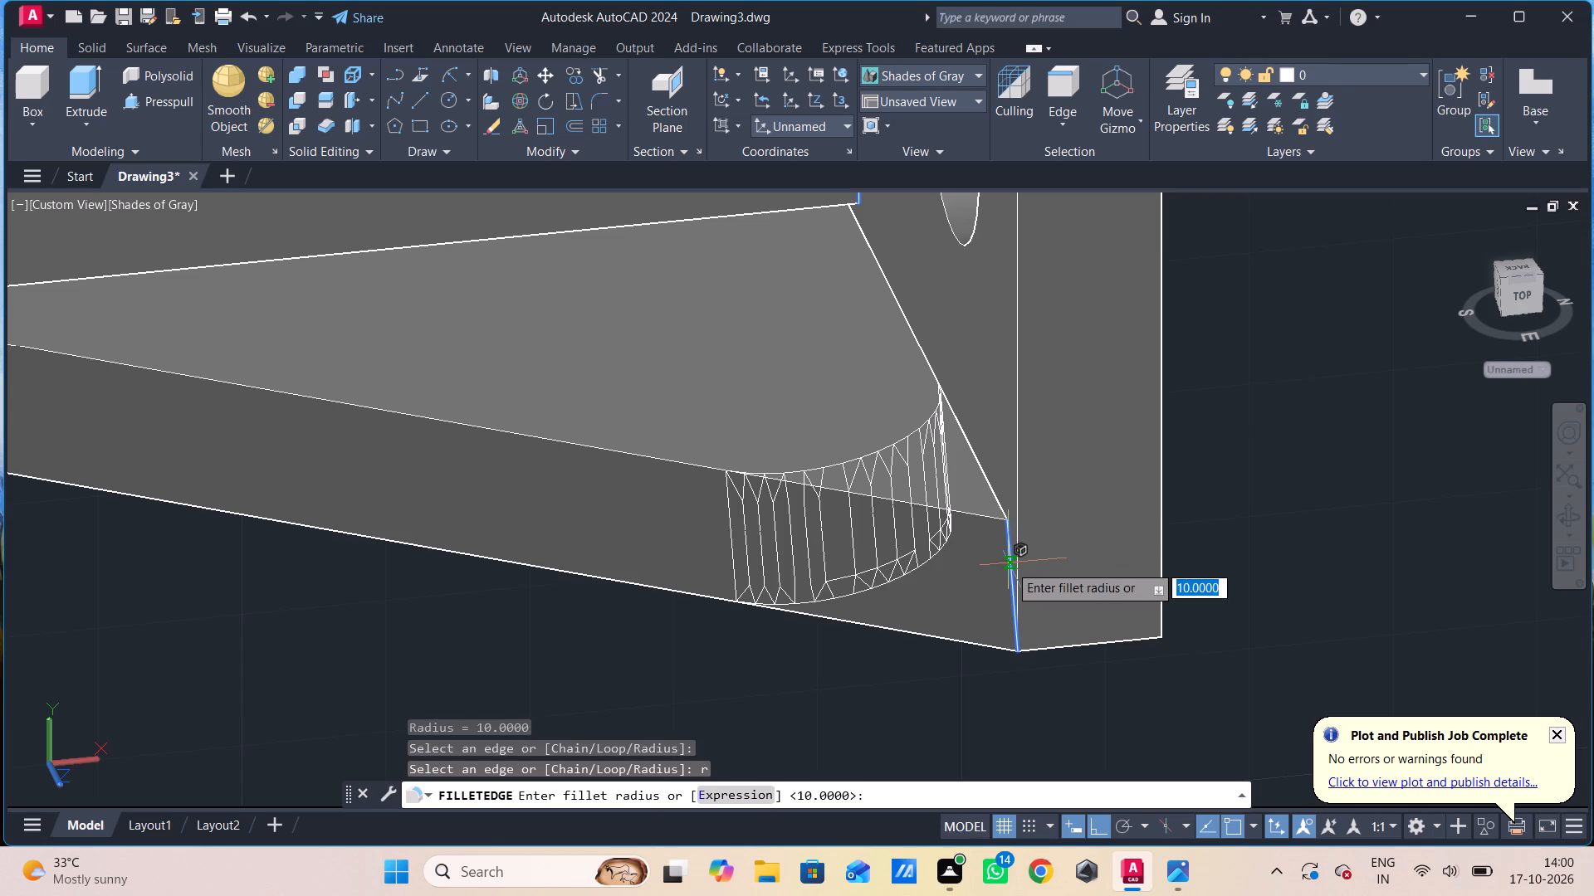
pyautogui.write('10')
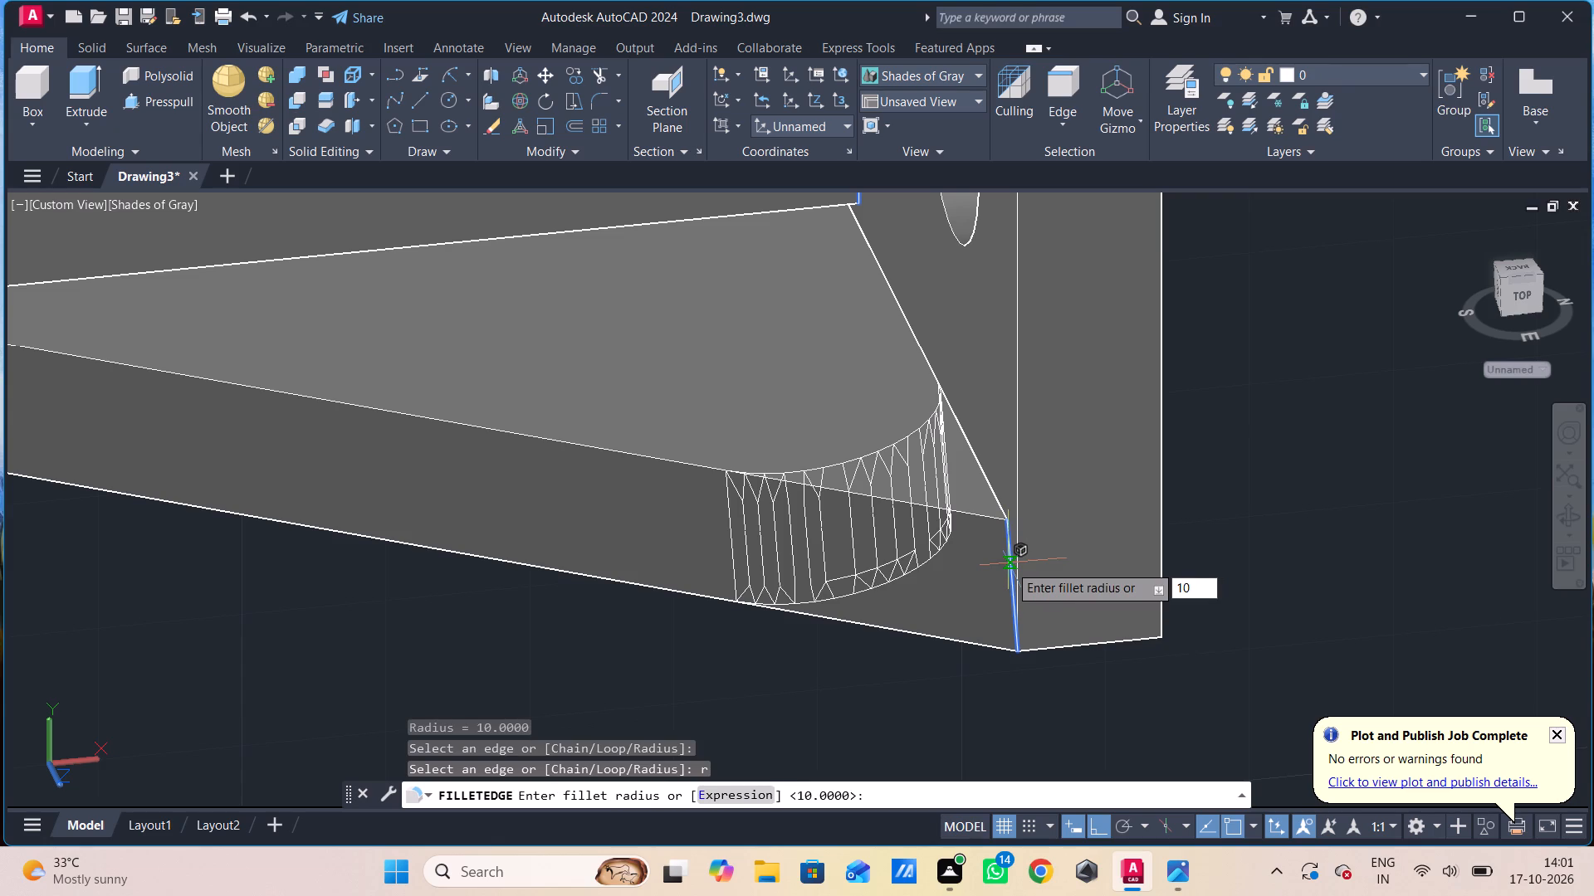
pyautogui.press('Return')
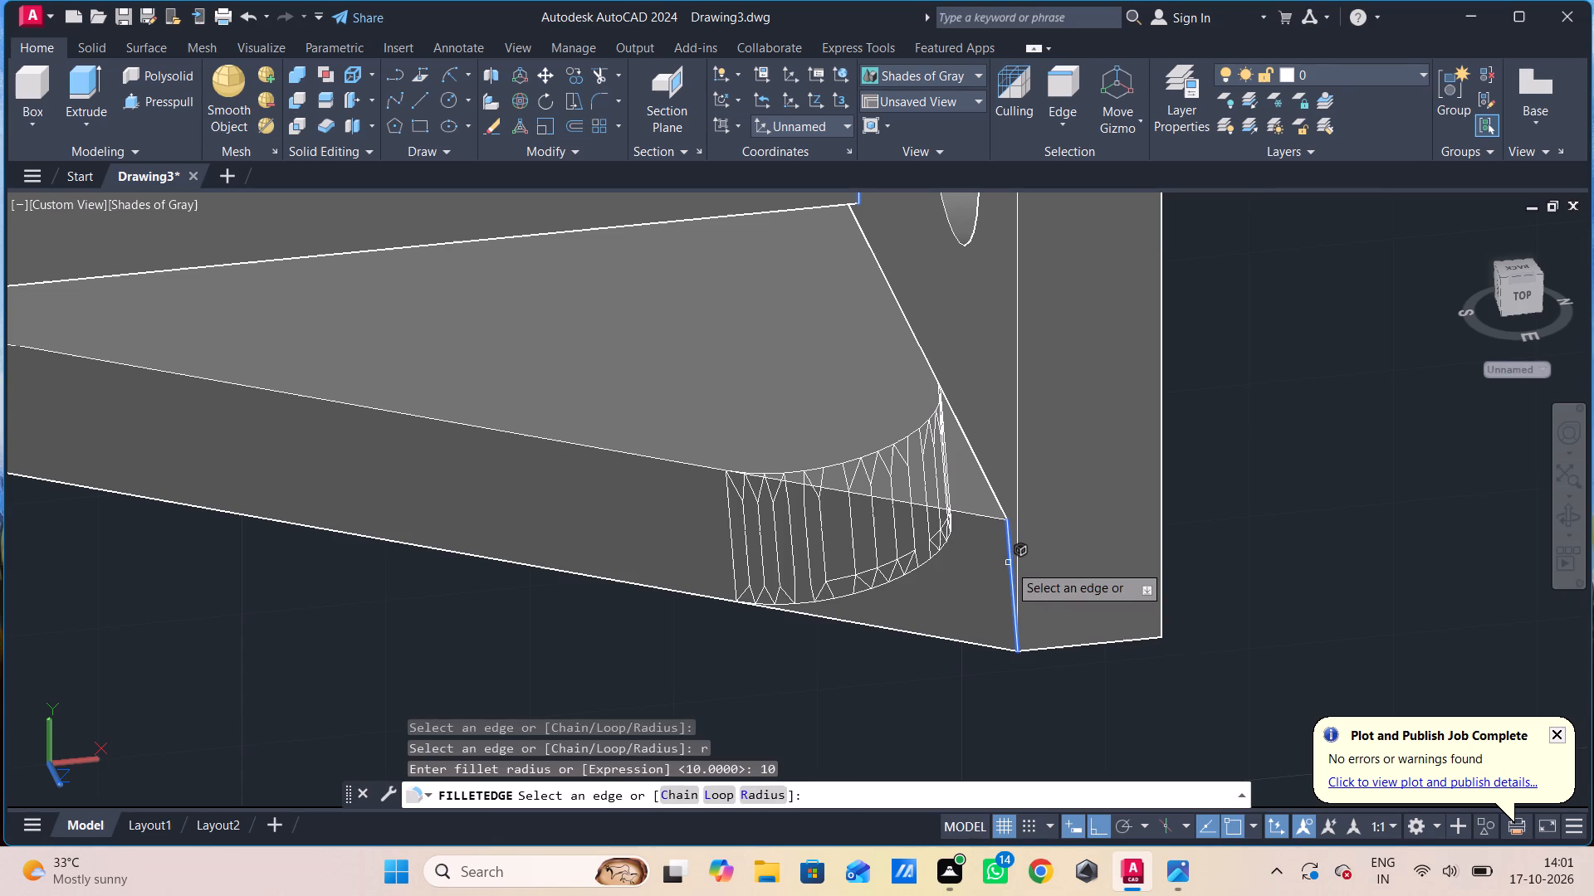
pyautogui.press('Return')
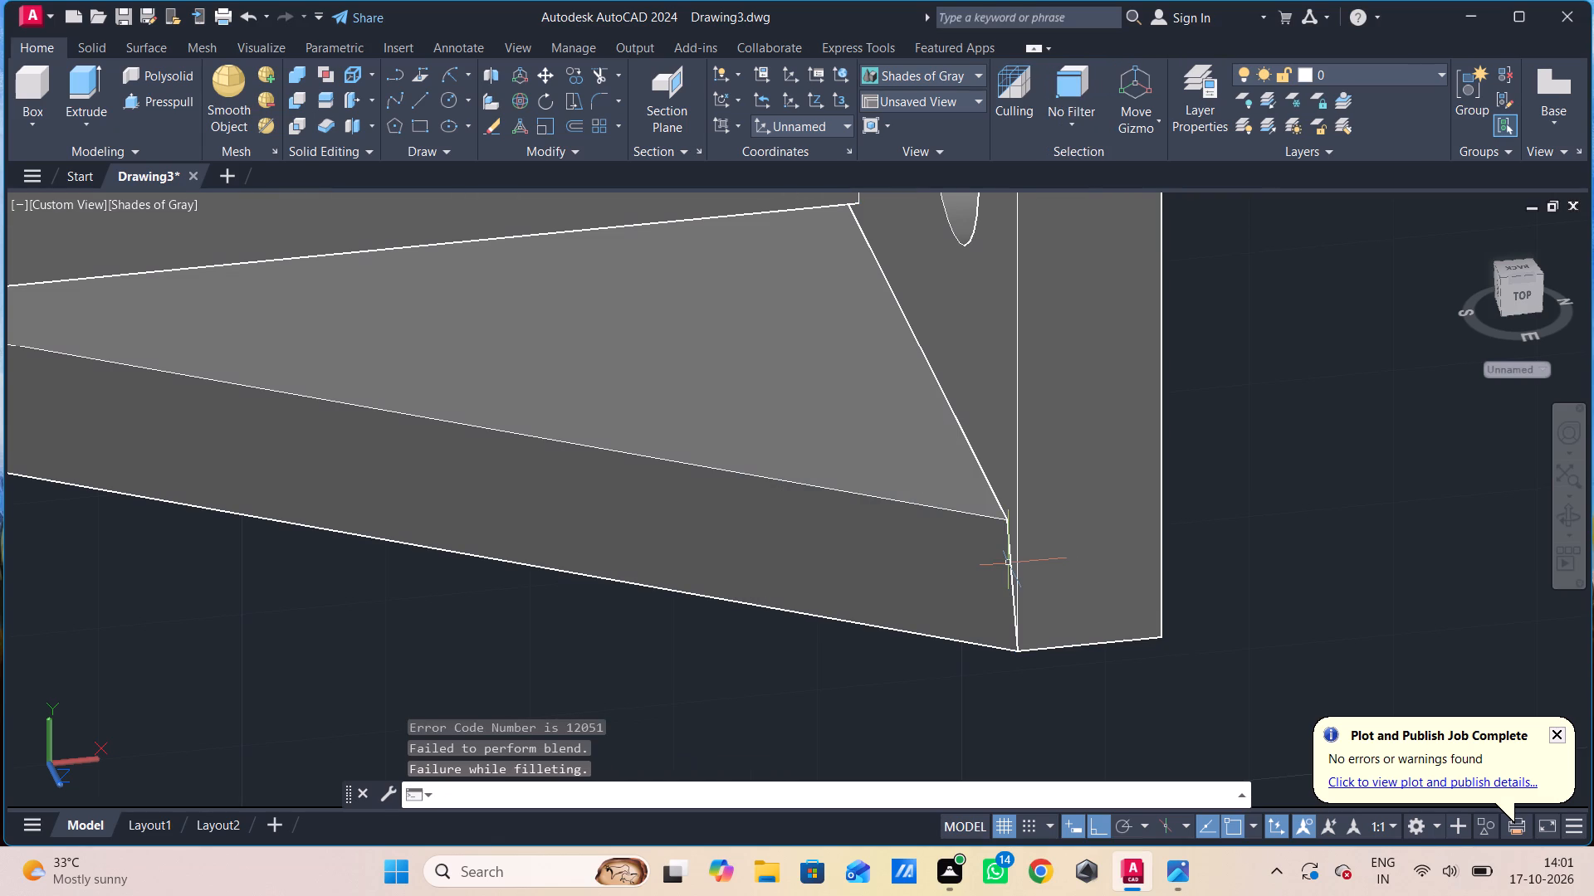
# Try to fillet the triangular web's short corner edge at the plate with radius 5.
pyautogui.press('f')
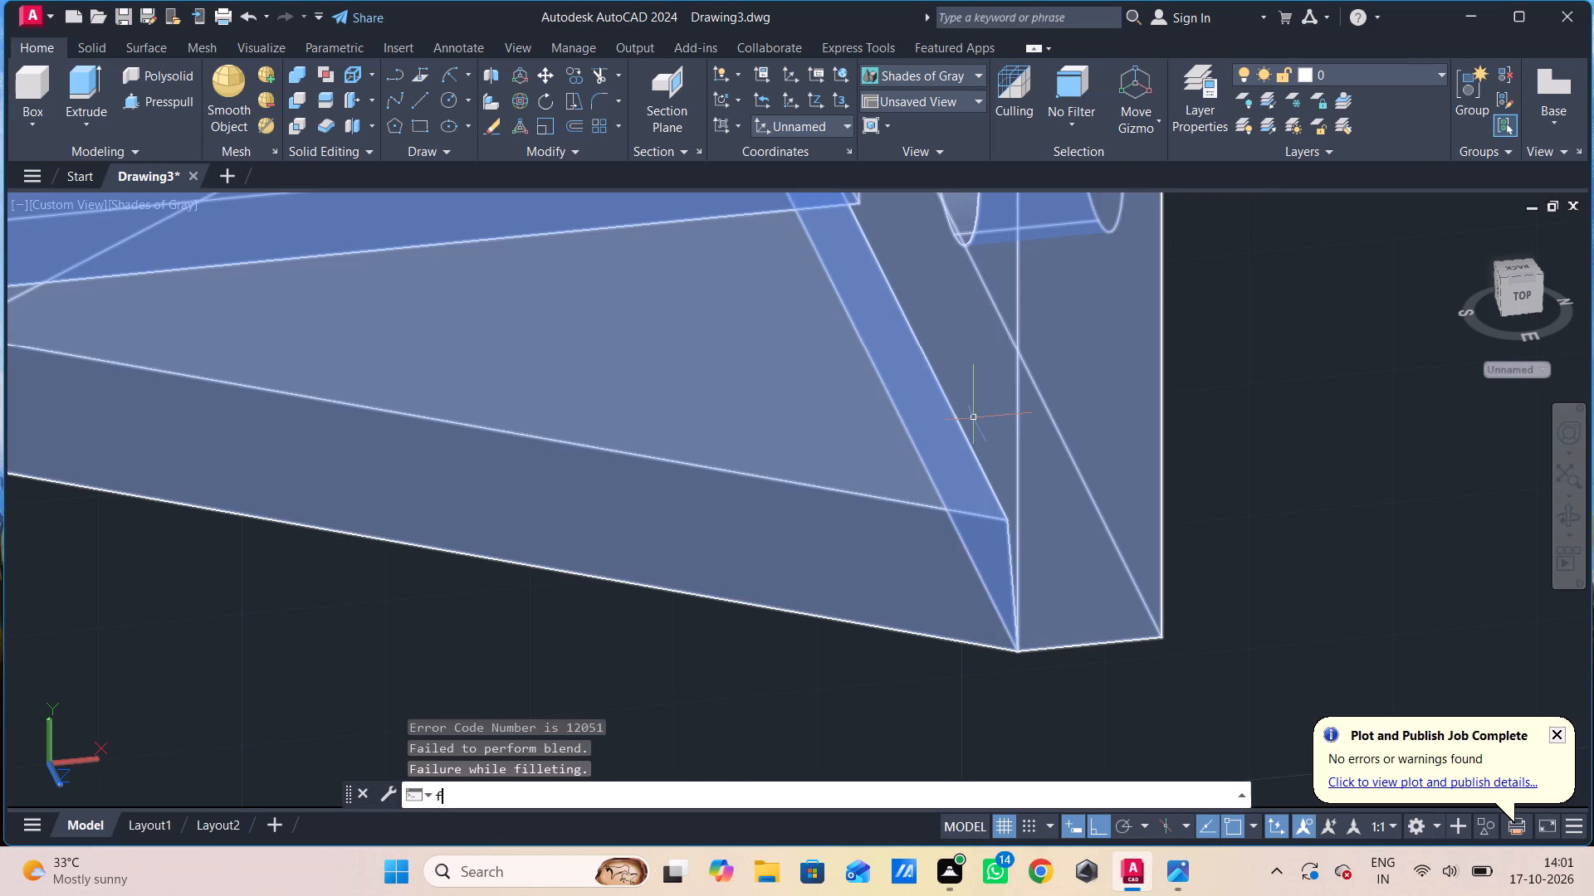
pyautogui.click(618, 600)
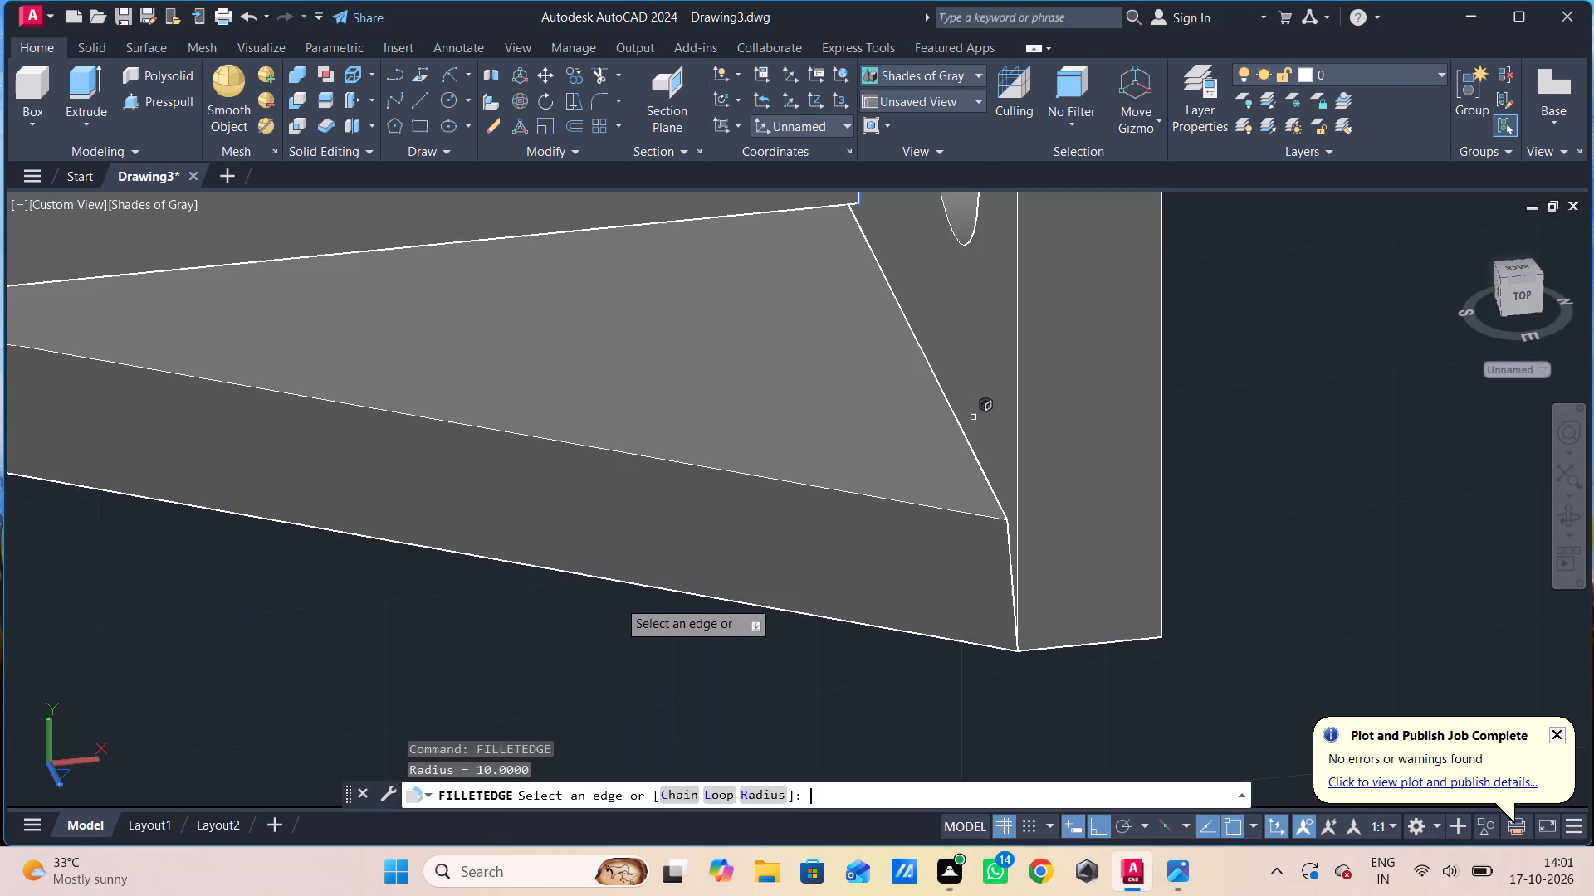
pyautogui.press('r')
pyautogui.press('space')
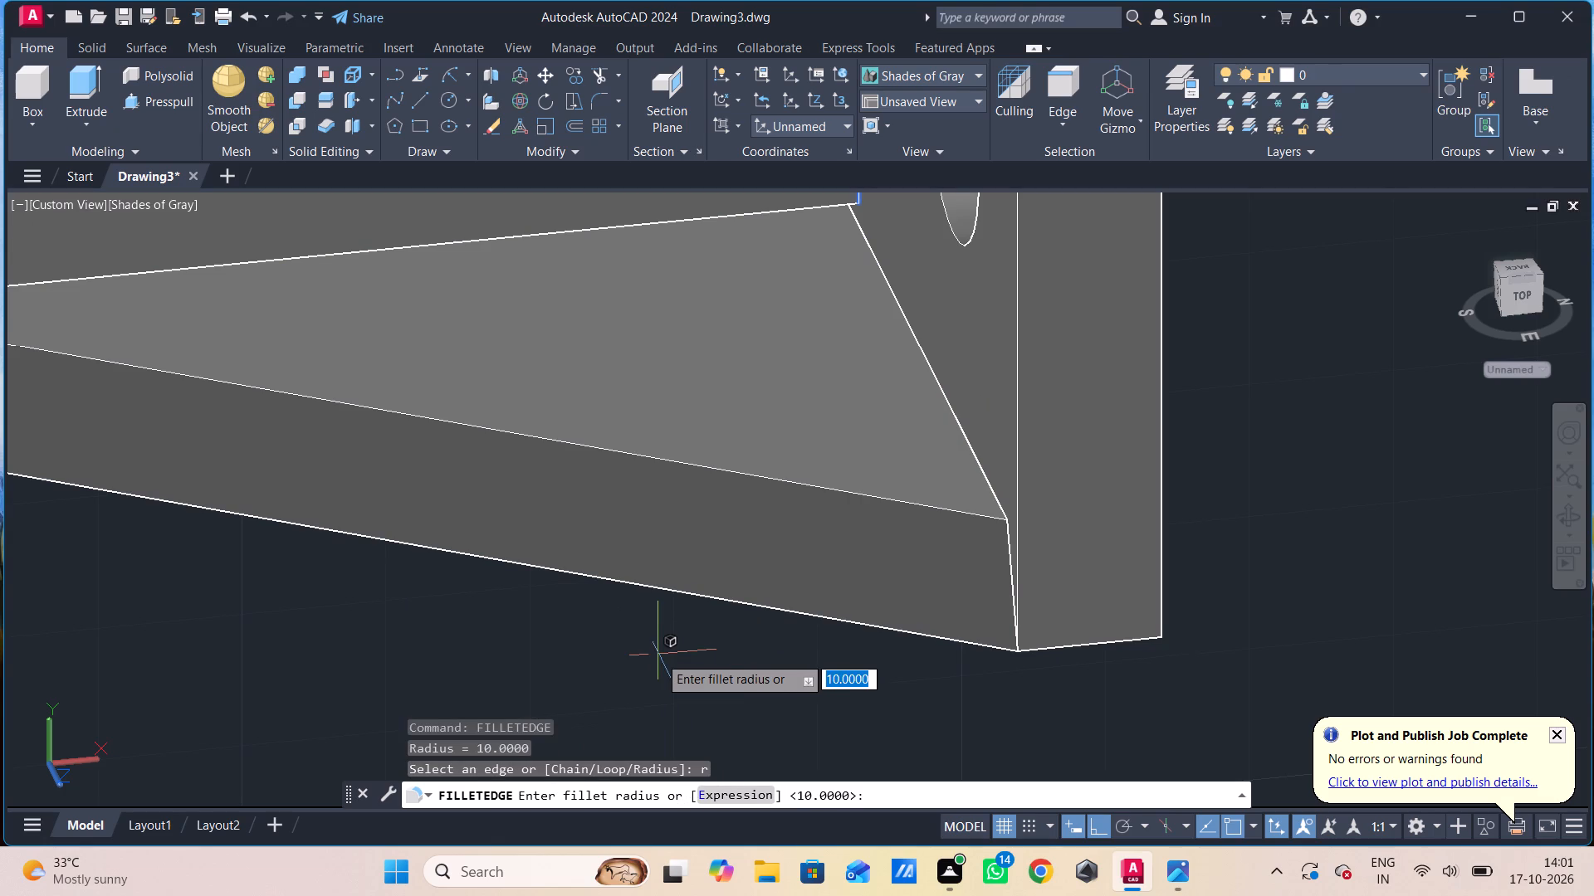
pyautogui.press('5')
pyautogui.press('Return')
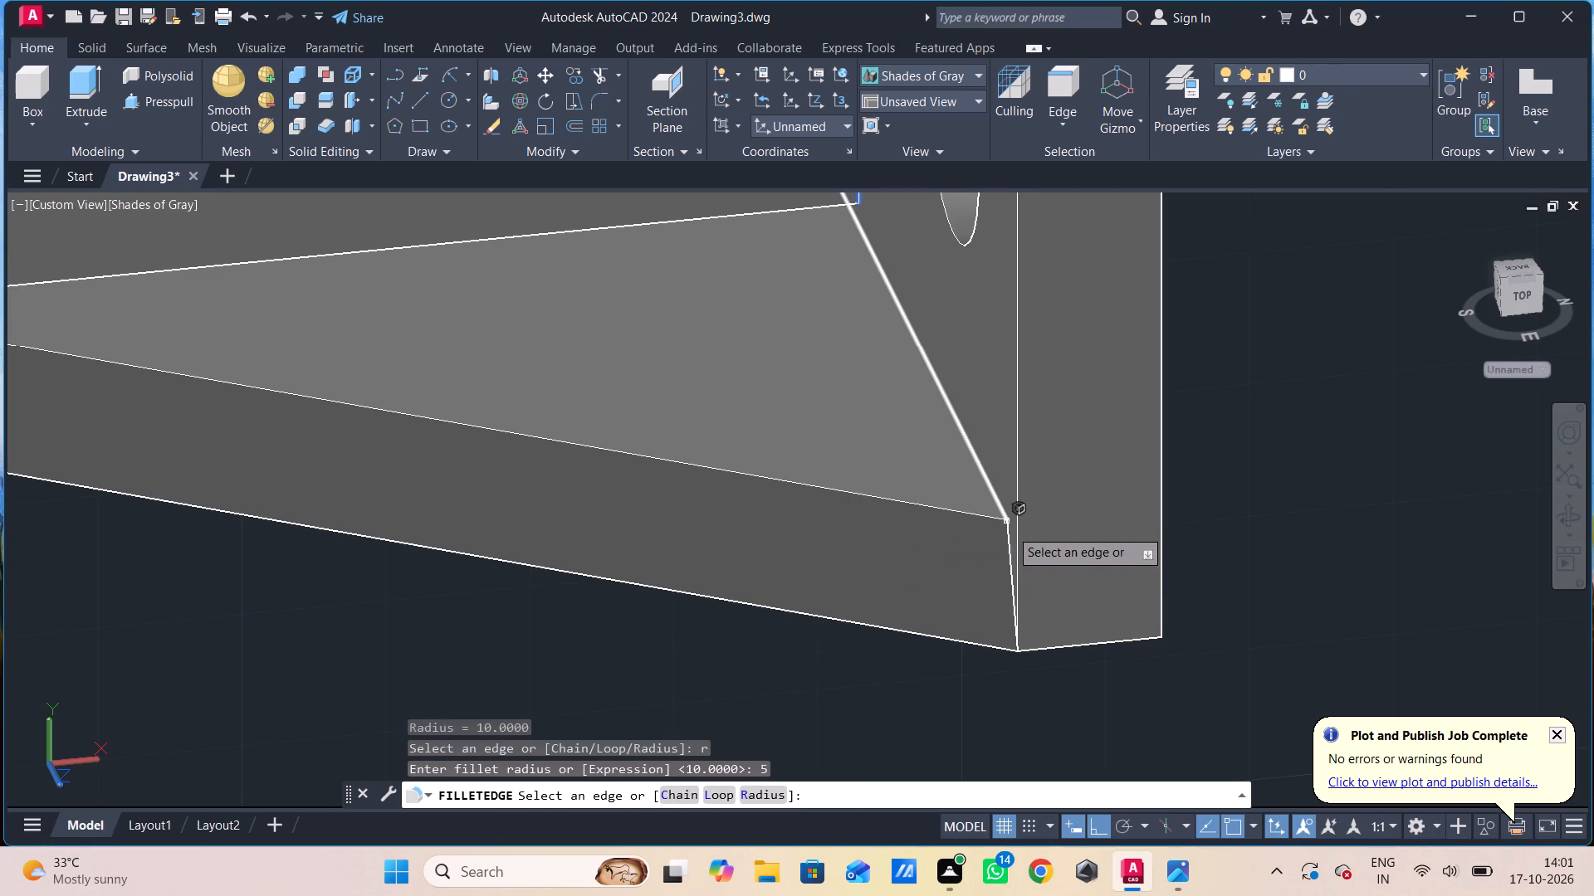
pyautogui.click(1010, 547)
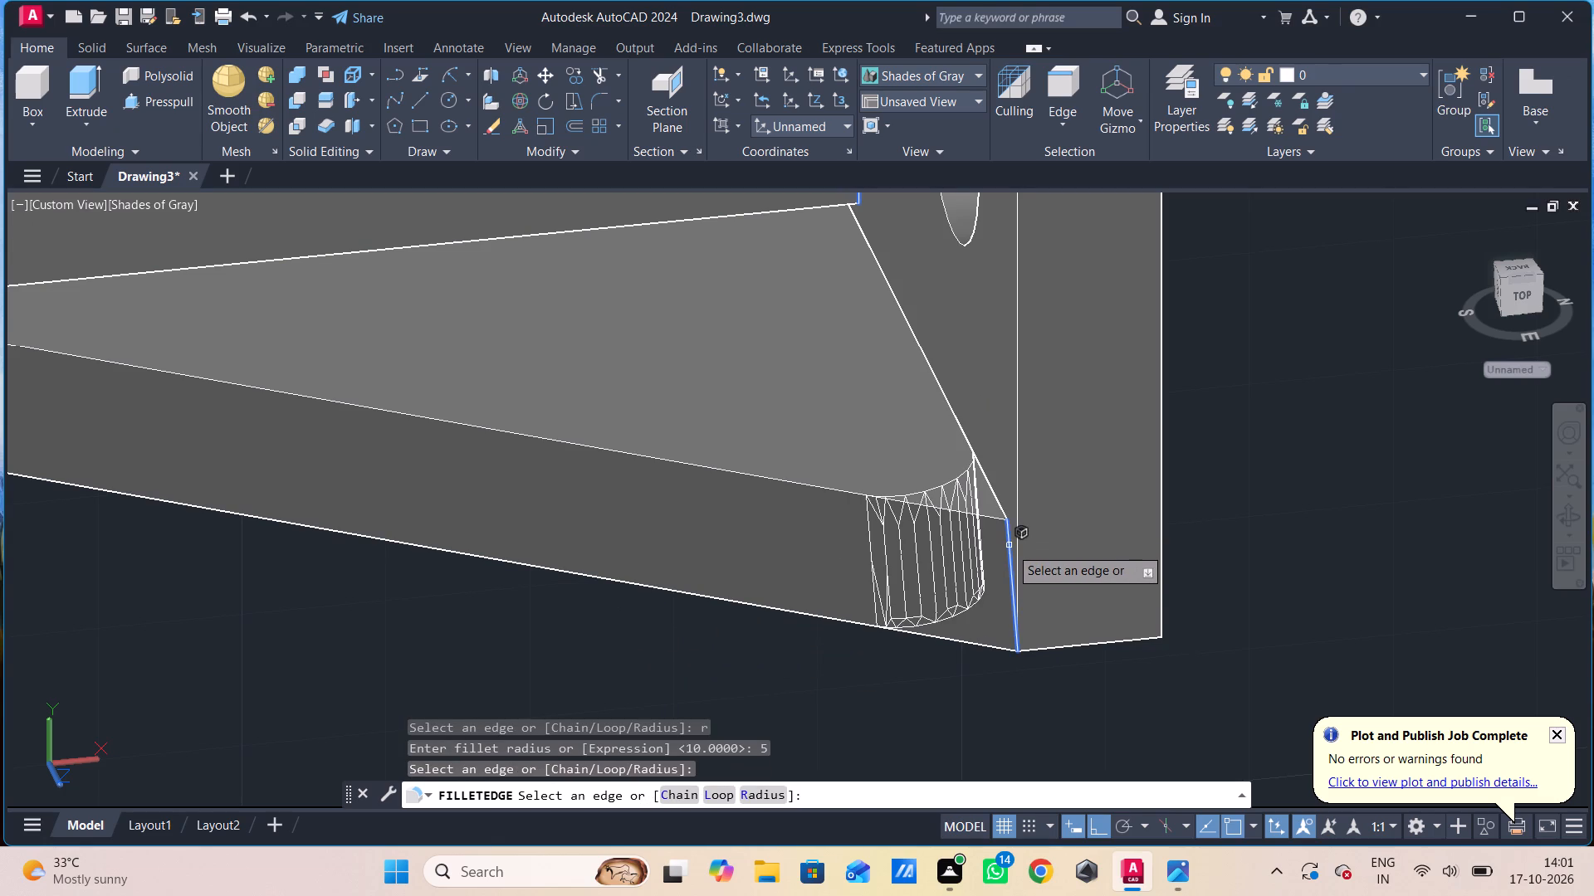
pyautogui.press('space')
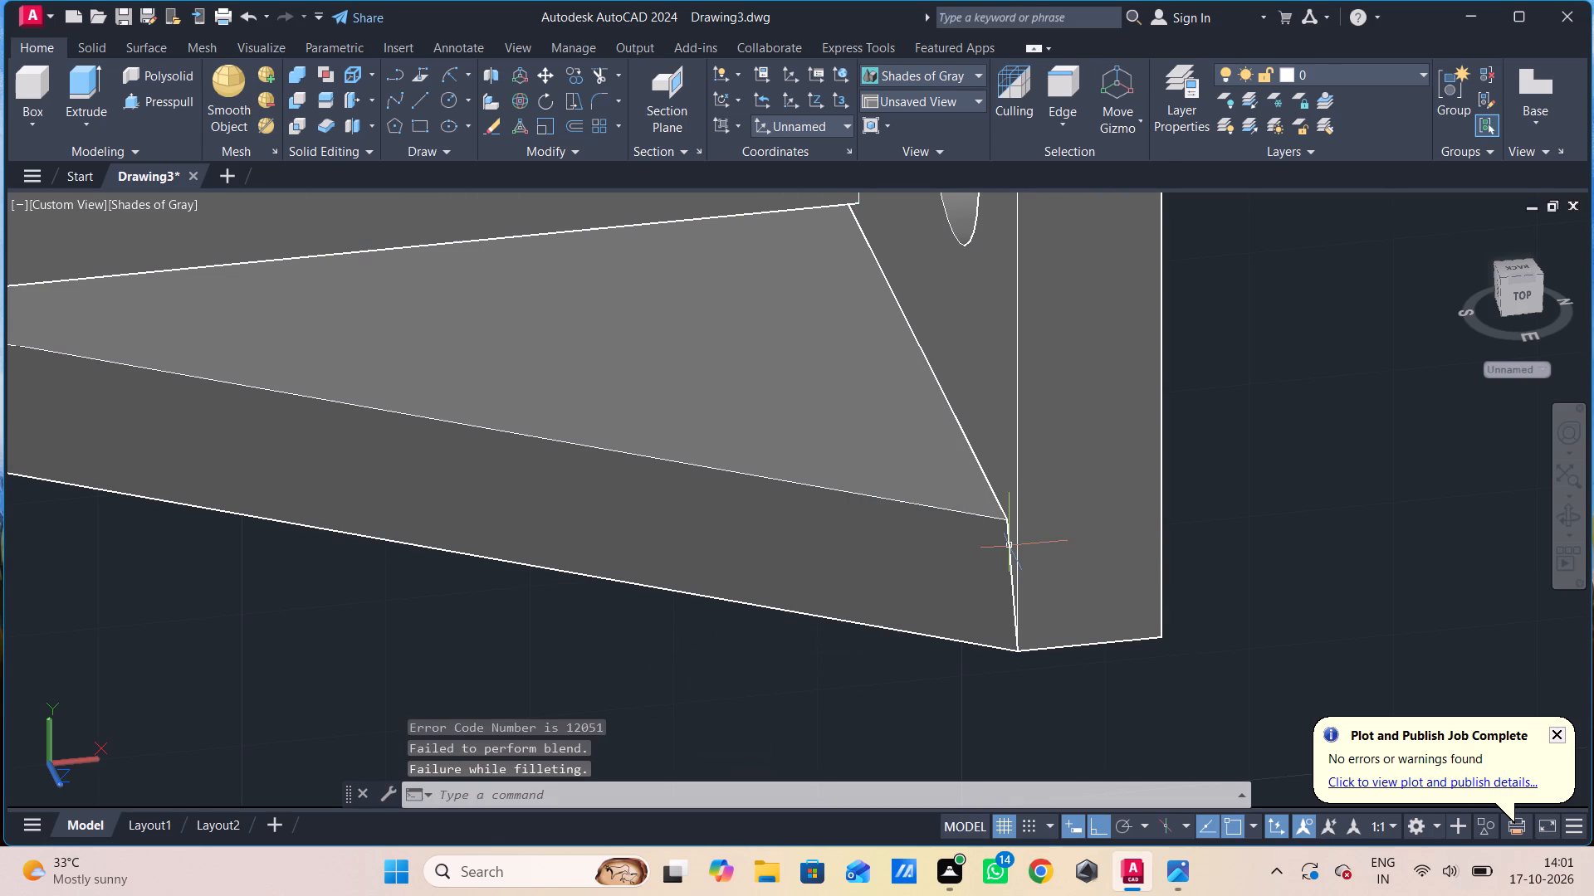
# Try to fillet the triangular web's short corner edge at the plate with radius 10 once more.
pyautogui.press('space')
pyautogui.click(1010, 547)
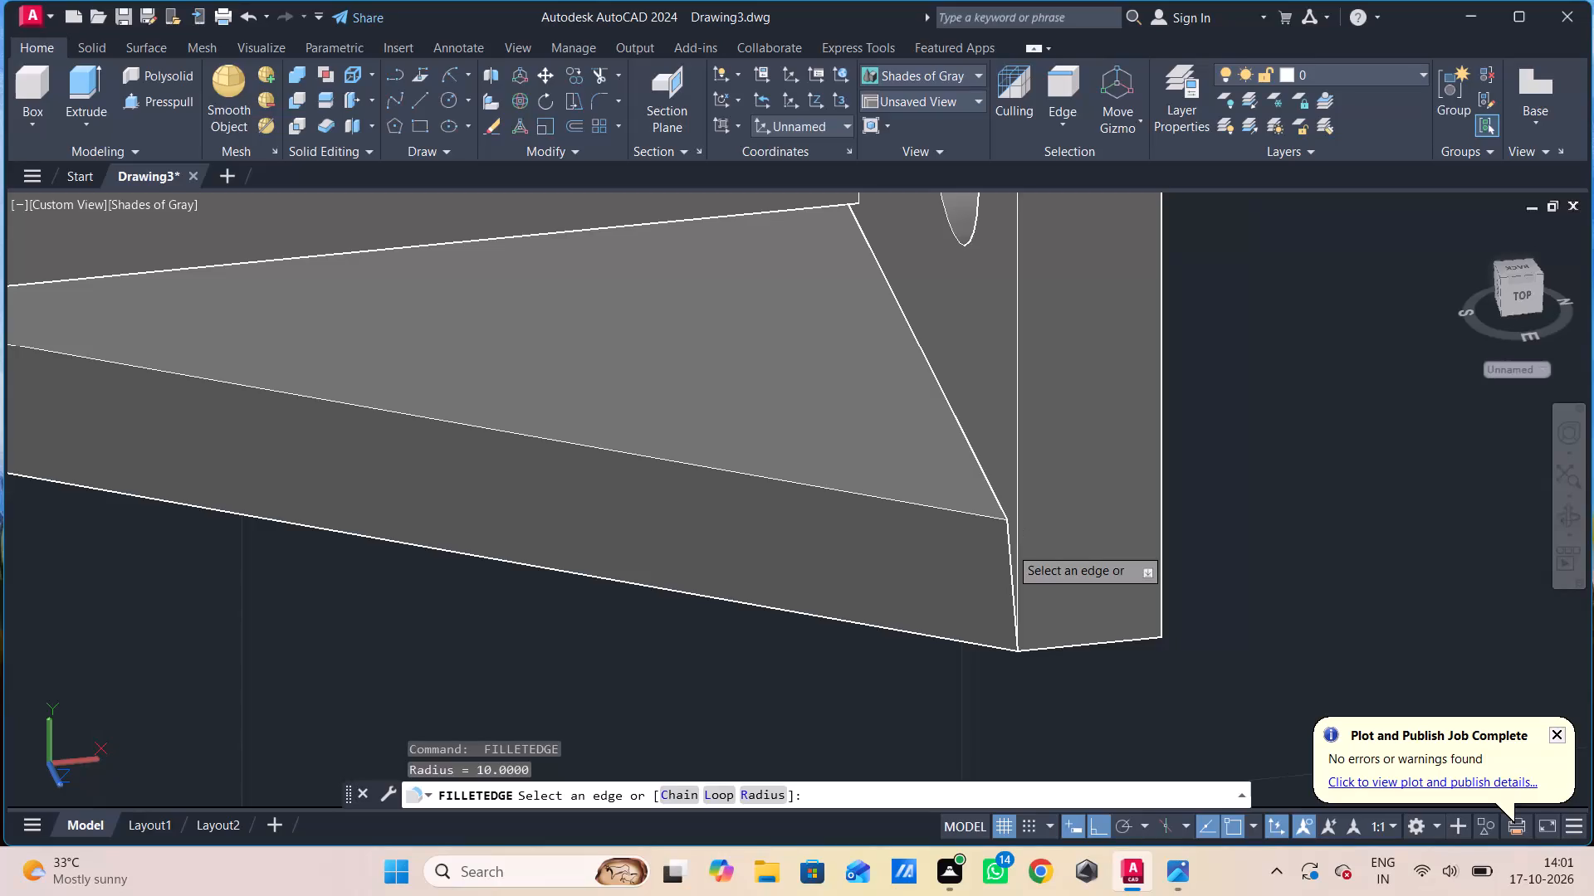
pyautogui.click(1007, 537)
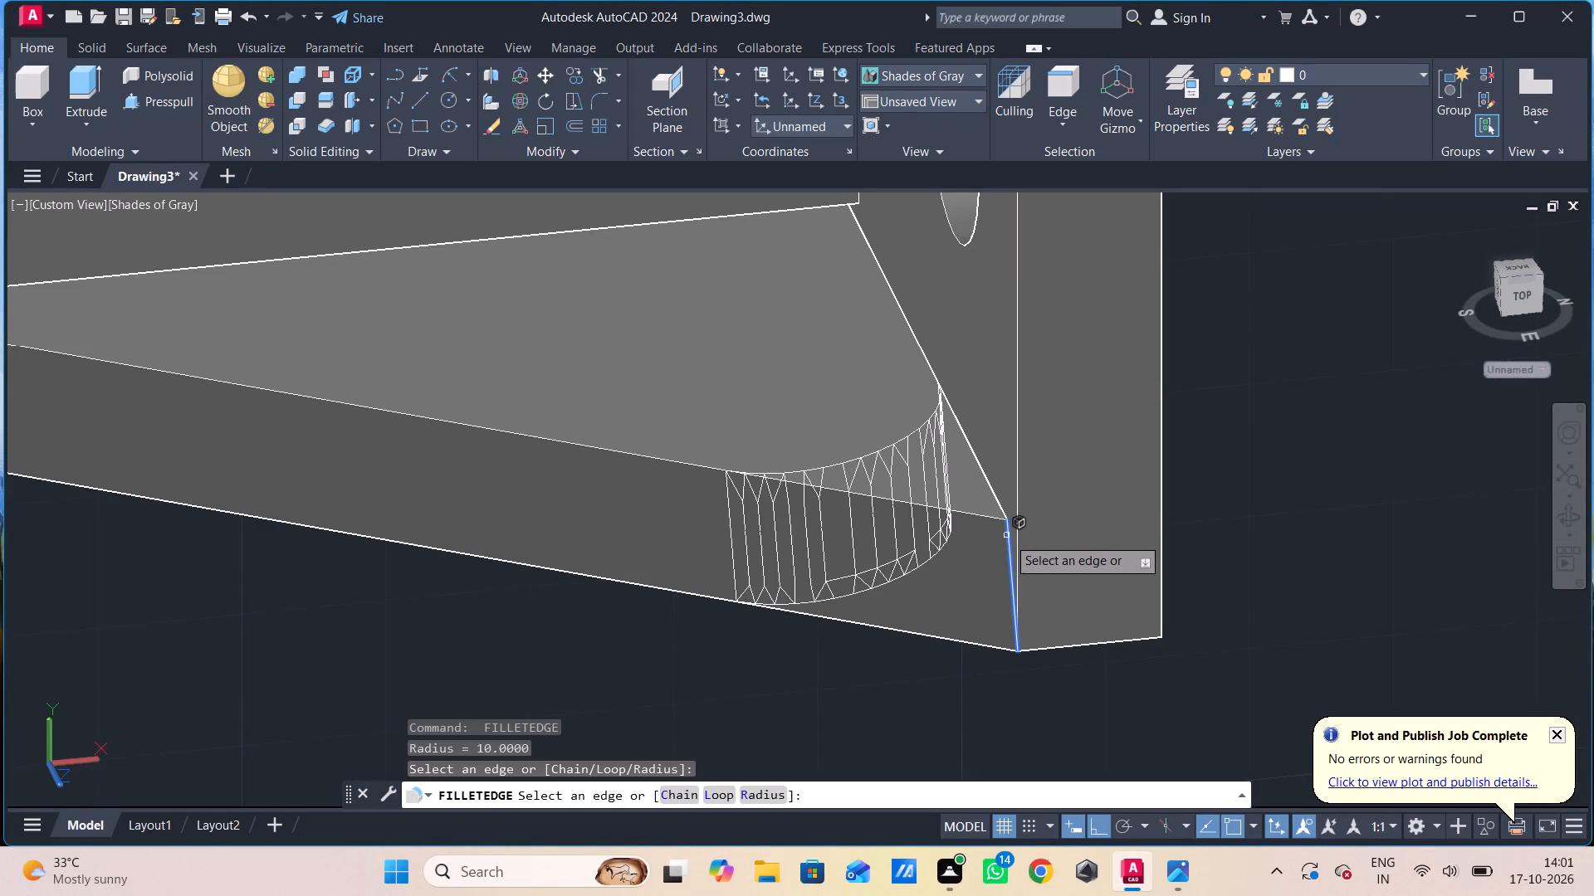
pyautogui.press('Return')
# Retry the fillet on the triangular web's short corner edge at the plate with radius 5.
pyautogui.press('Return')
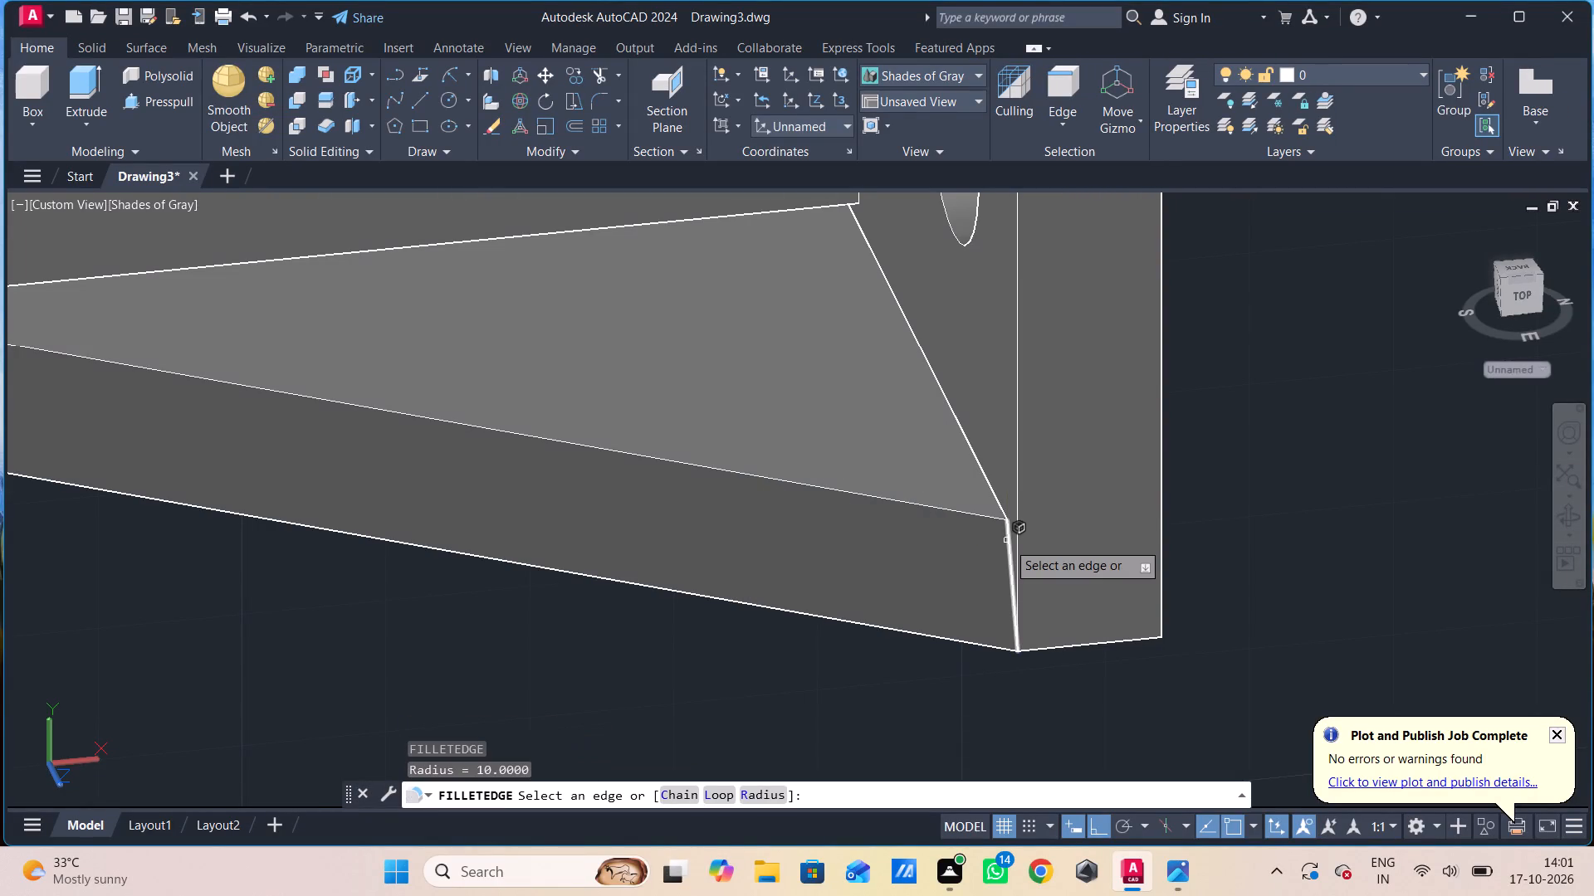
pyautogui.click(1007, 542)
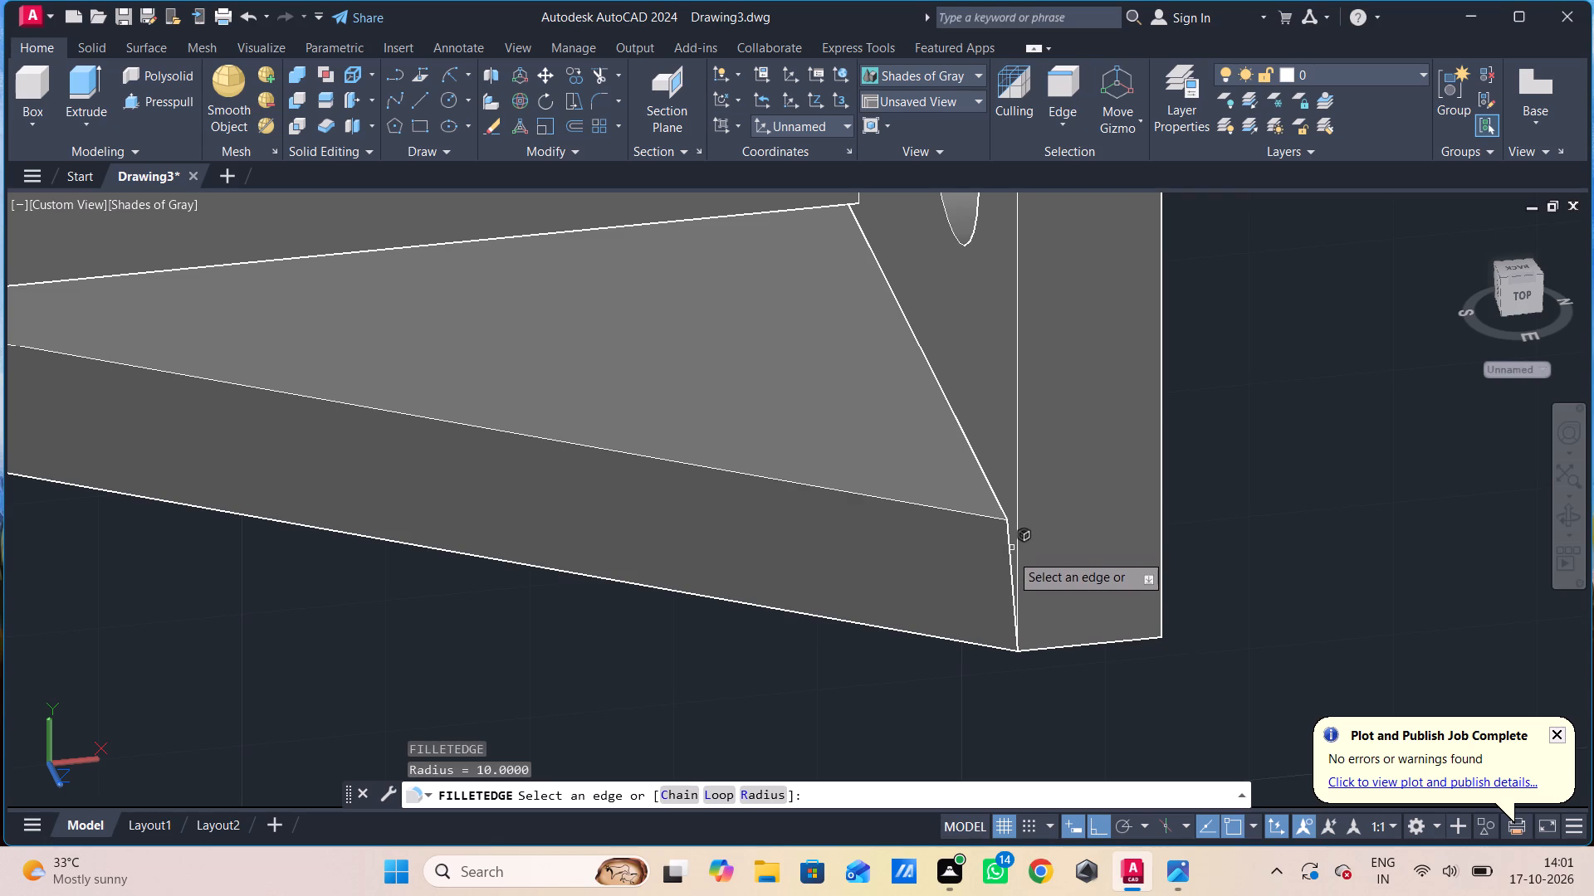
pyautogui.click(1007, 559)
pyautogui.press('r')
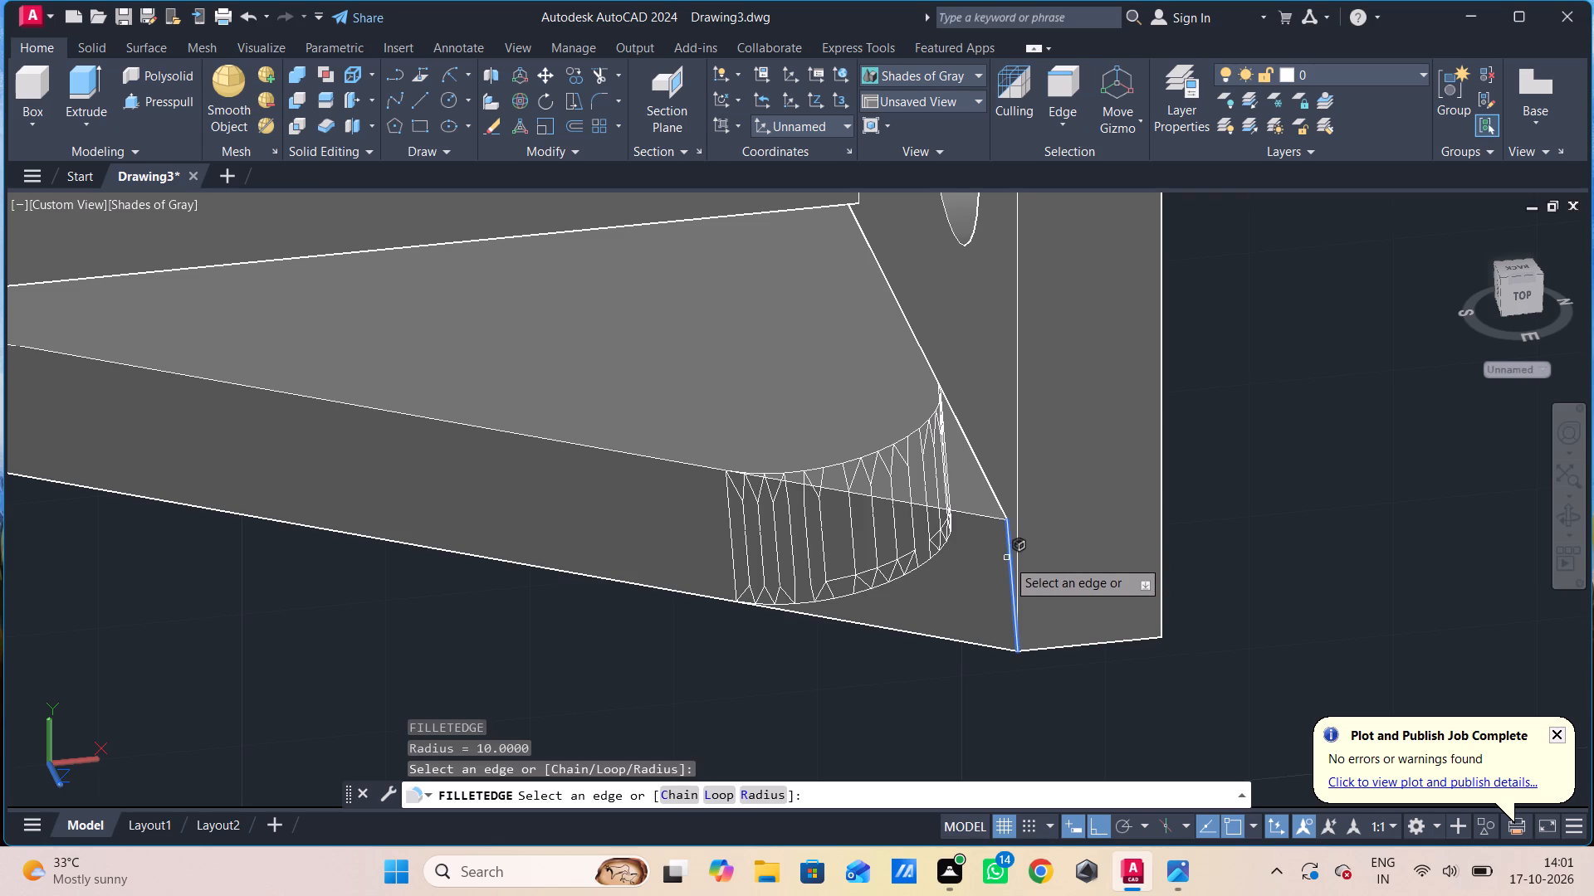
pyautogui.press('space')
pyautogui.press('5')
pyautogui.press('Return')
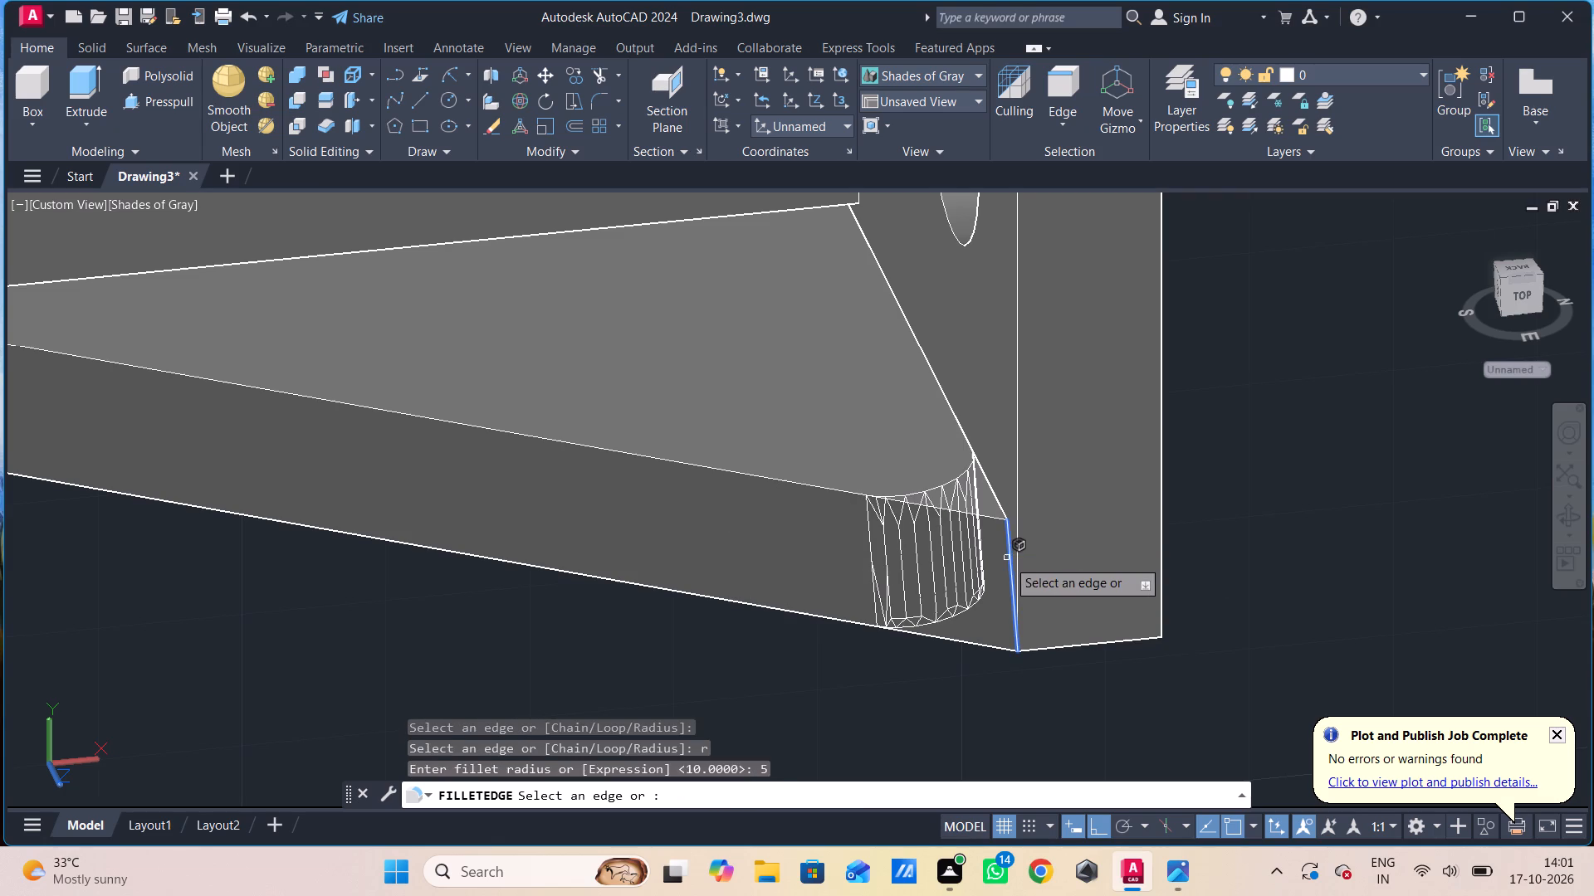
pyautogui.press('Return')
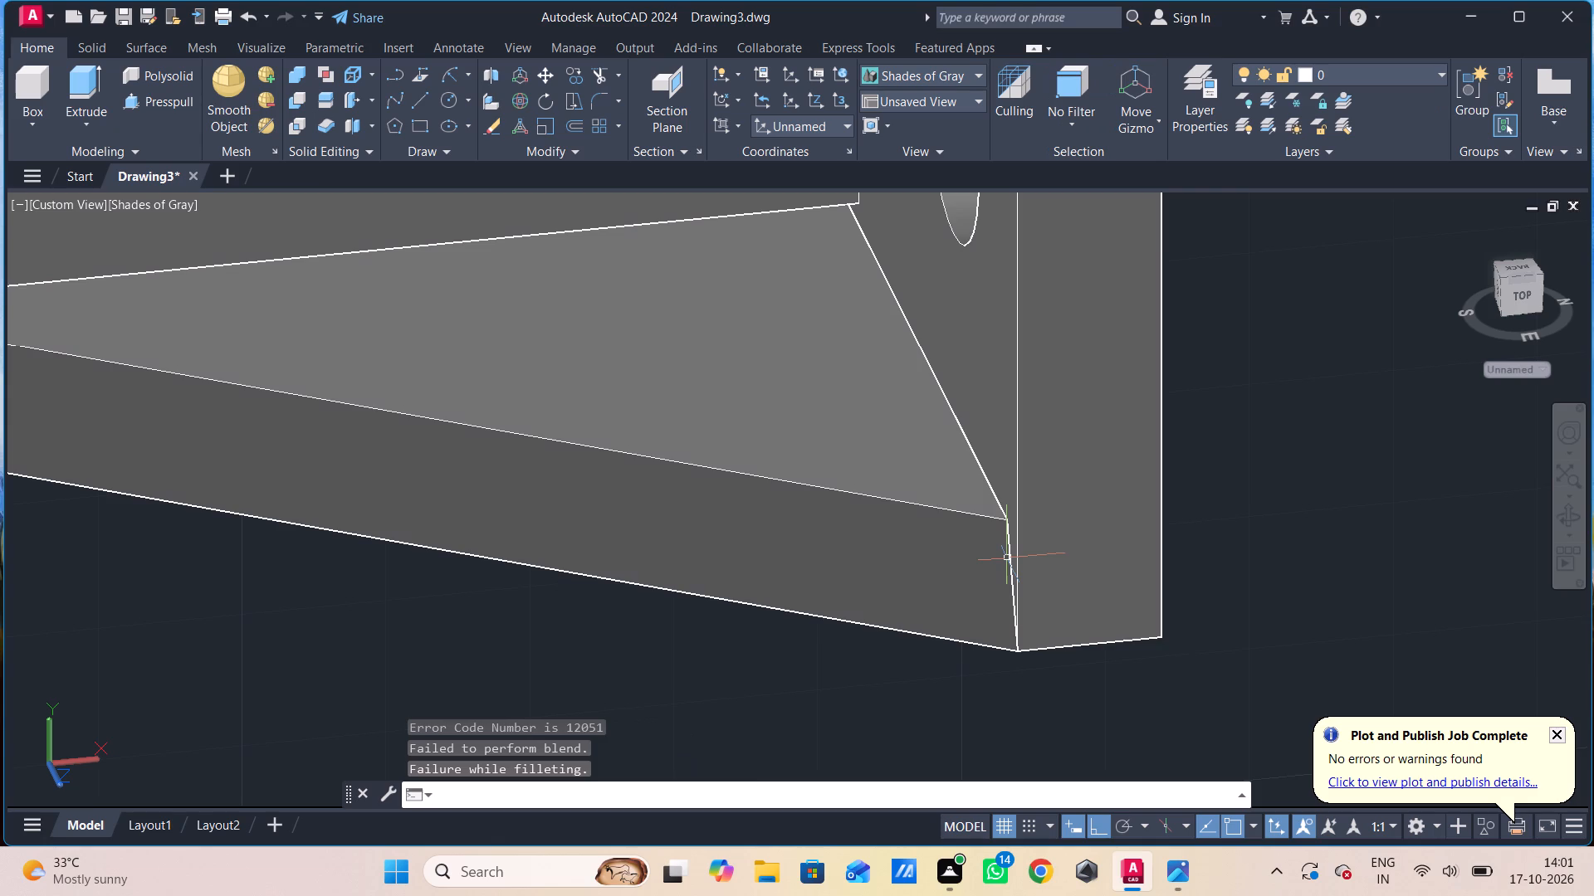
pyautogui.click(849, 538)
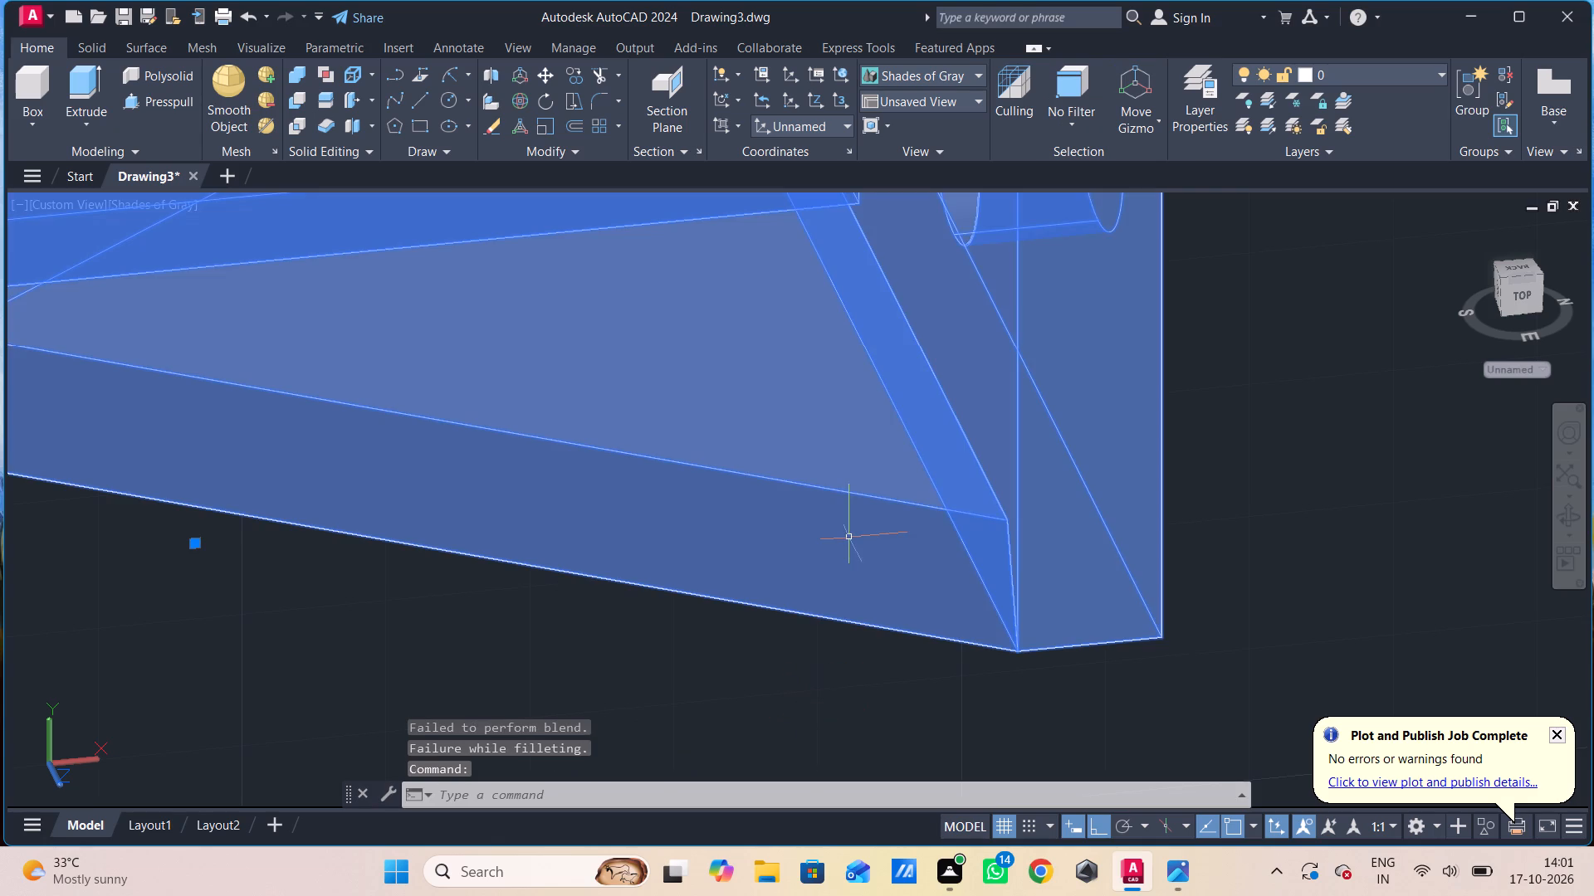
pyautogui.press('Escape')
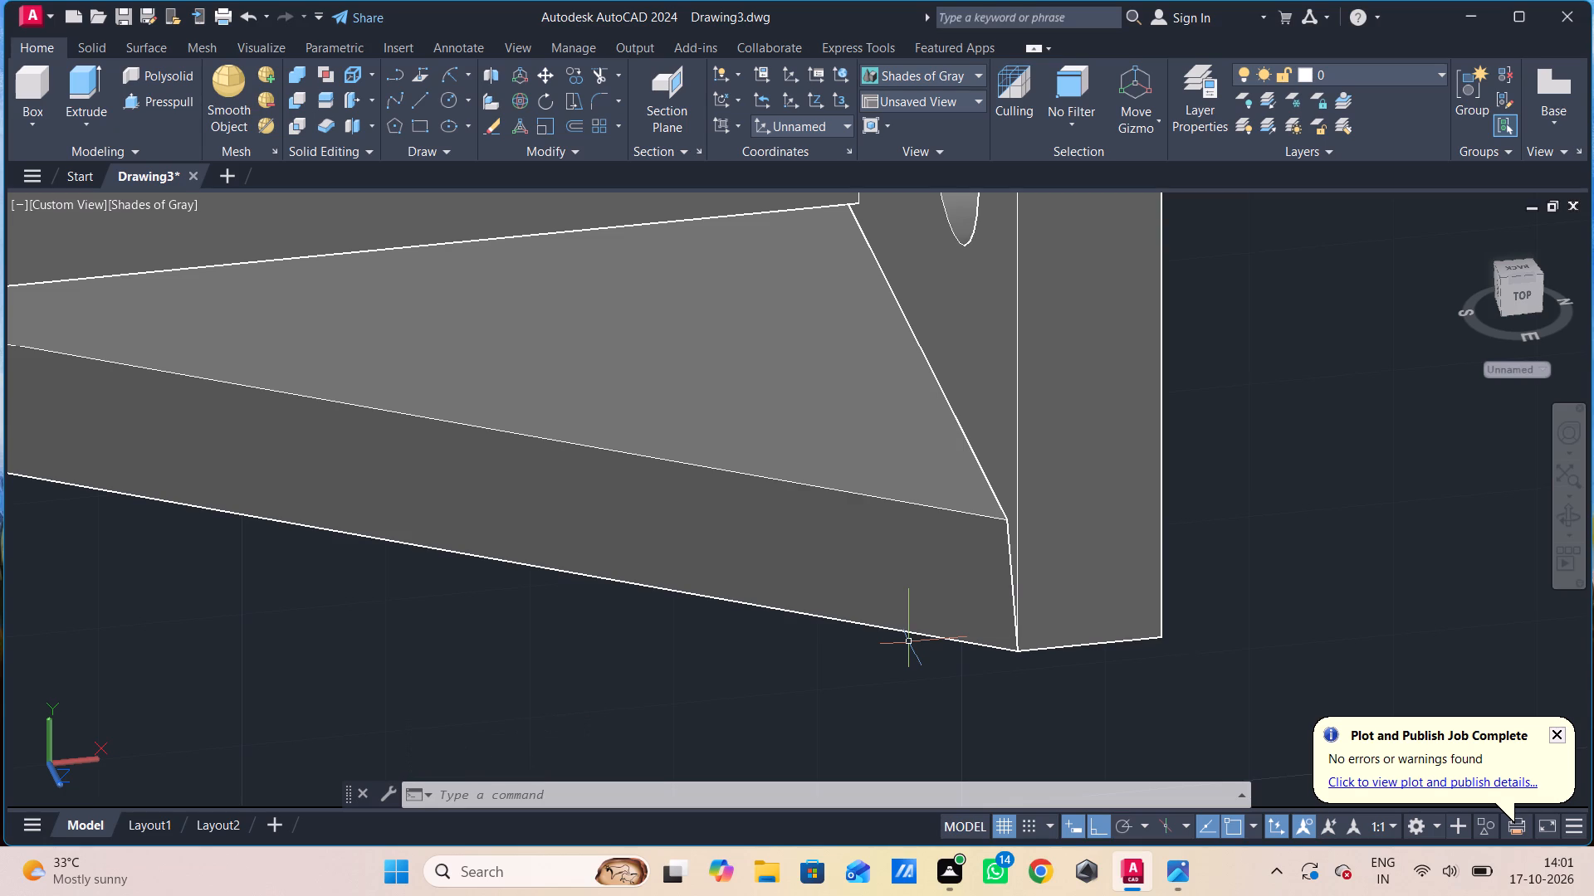
# Fillet the vertical edge where the upright rib's back face meets the plate with radius 10.
pyautogui.scroll(-2, 907, 638)
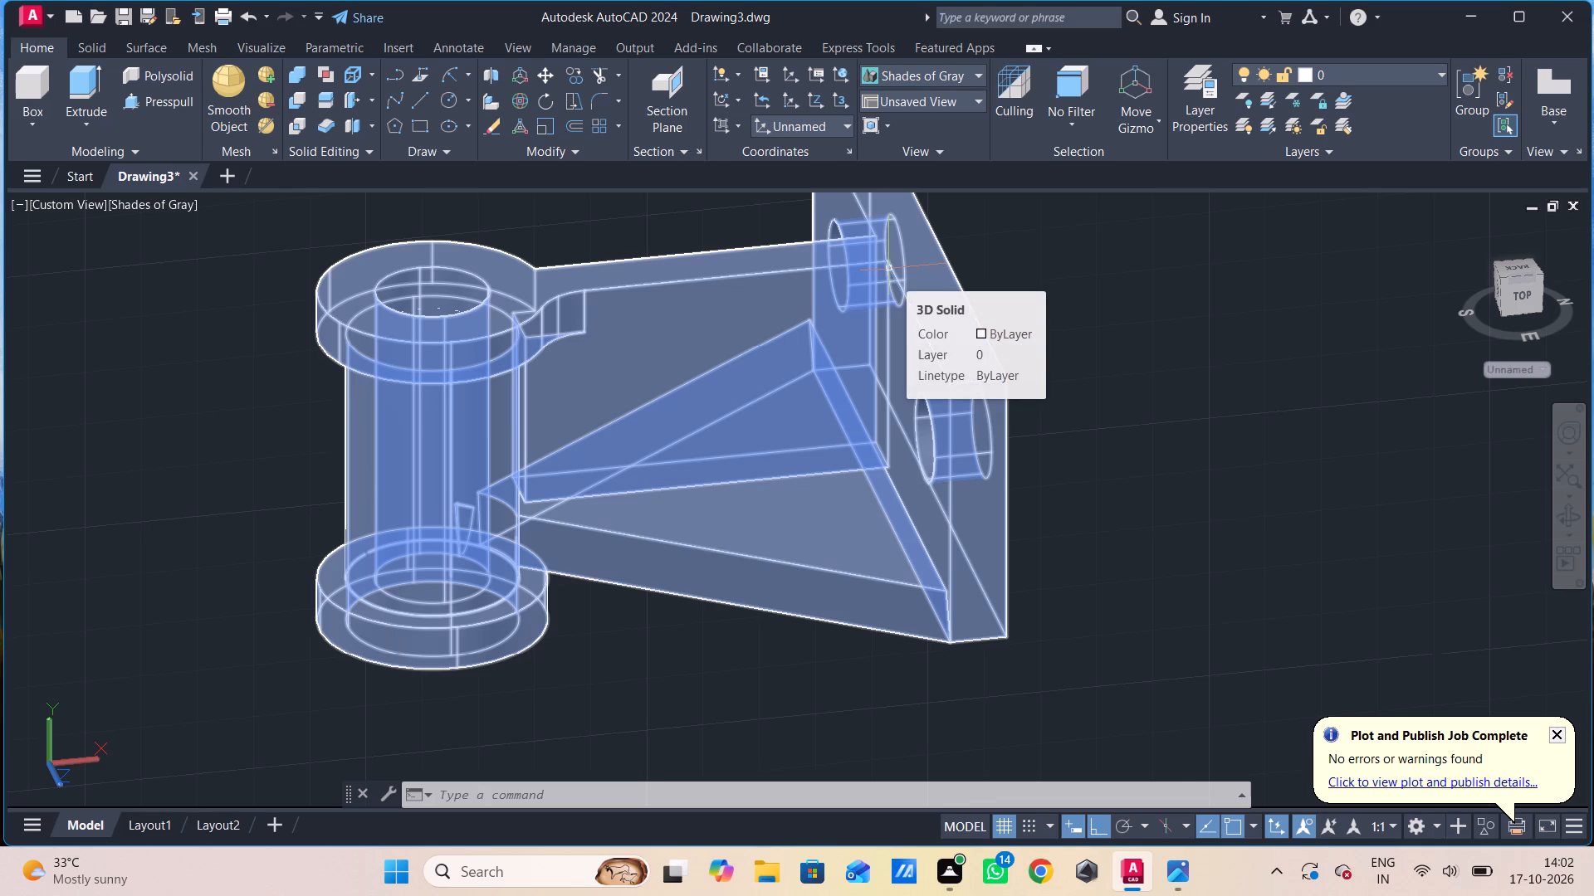
pyautogui.moveTo(889, 269); pyautogui.dragTo(891, 393, button='middle')
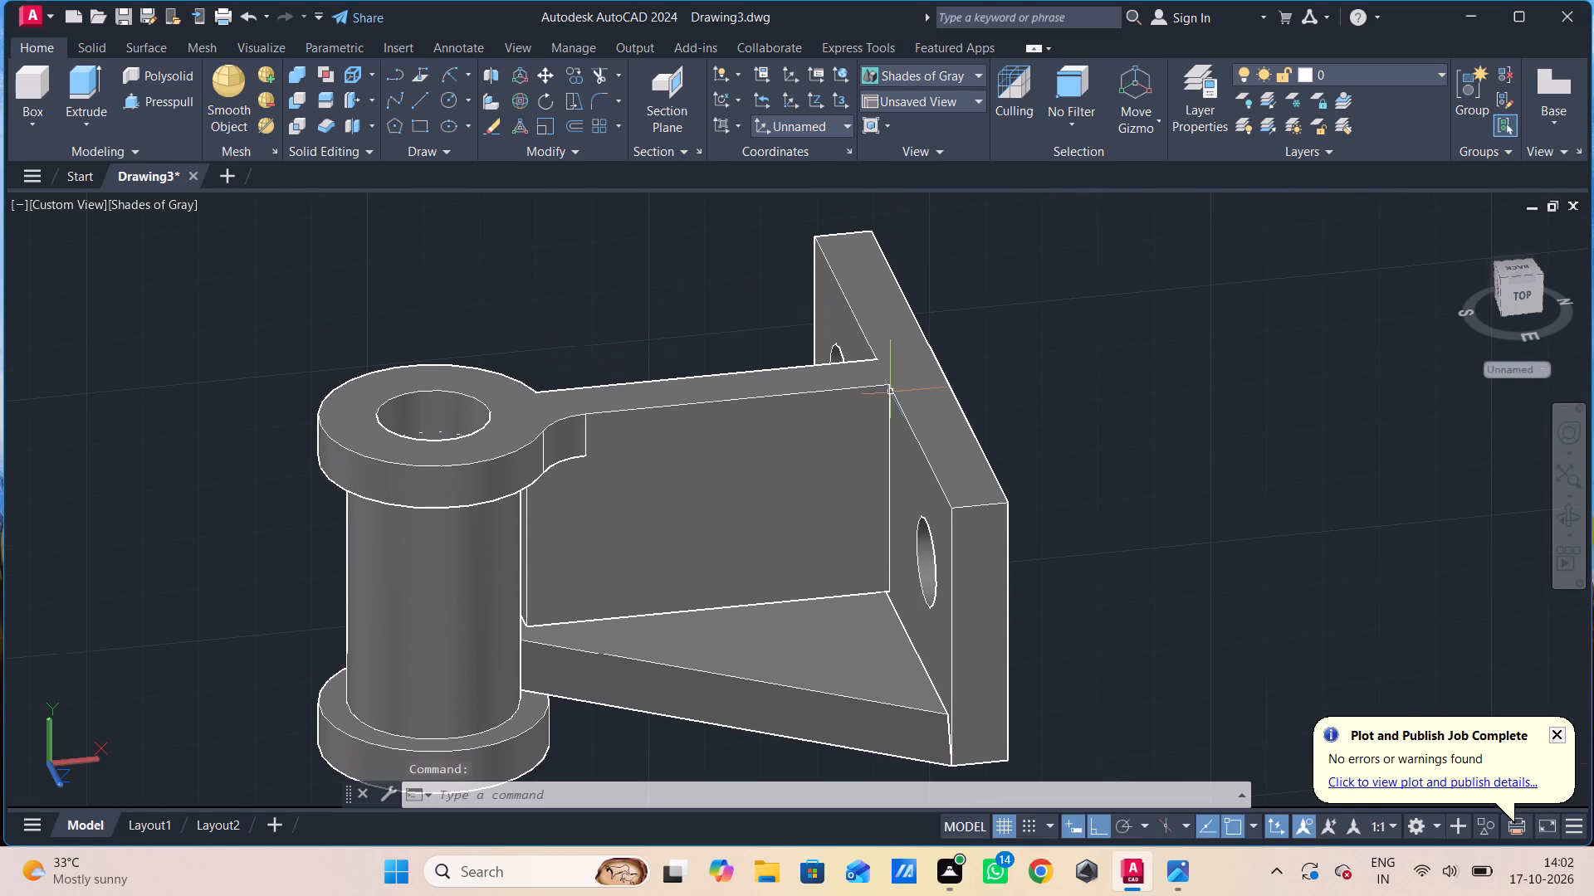
pyautogui.press('f')
pyautogui.click(964, 411)
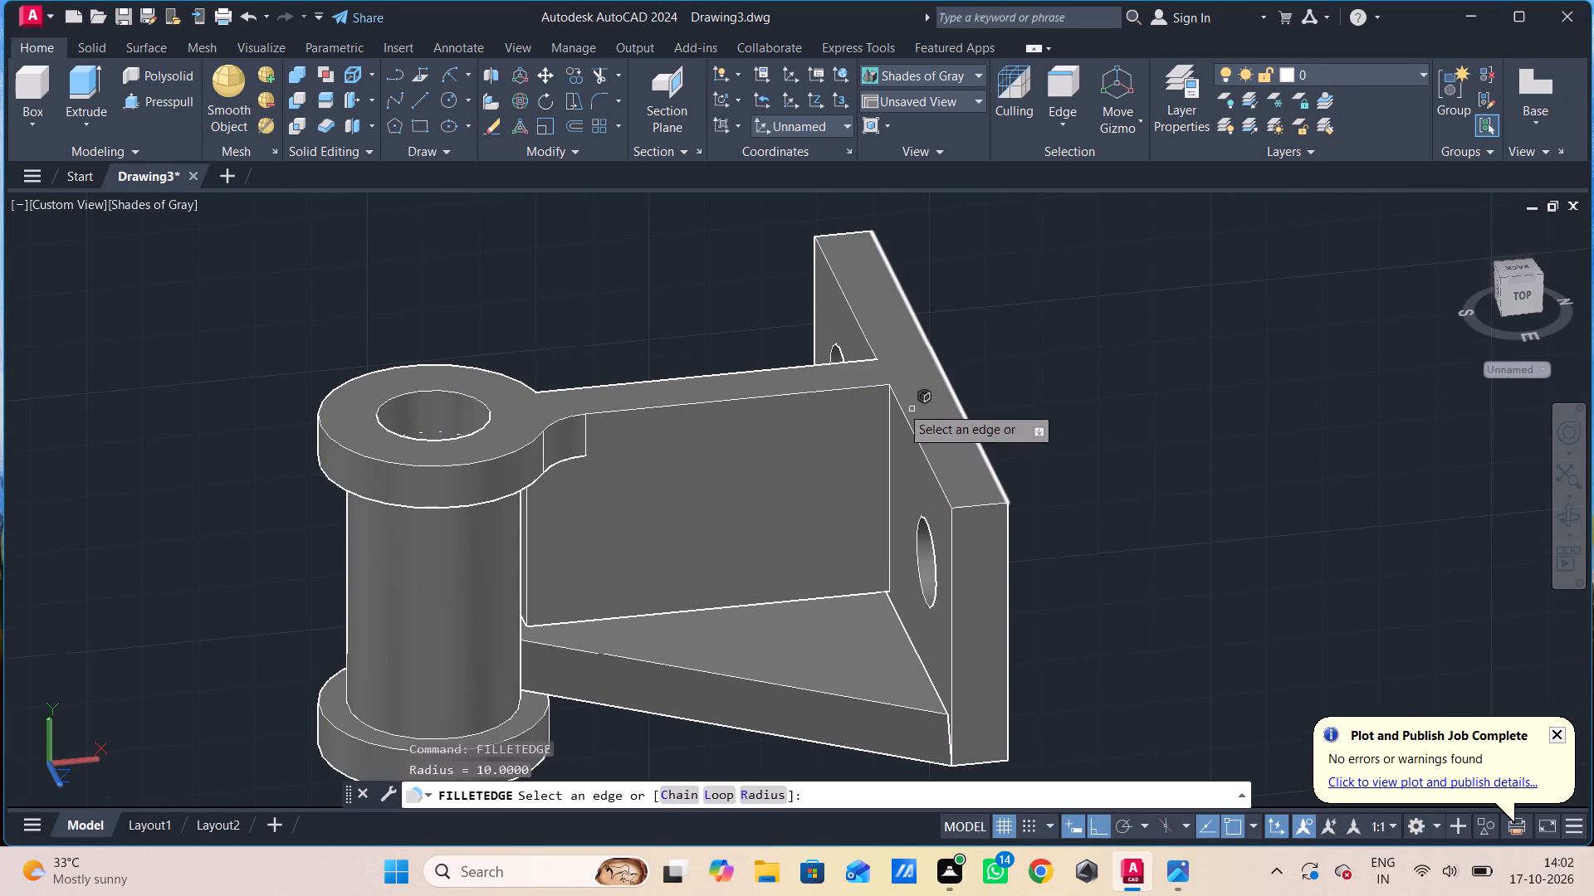
pyautogui.click(878, 396)
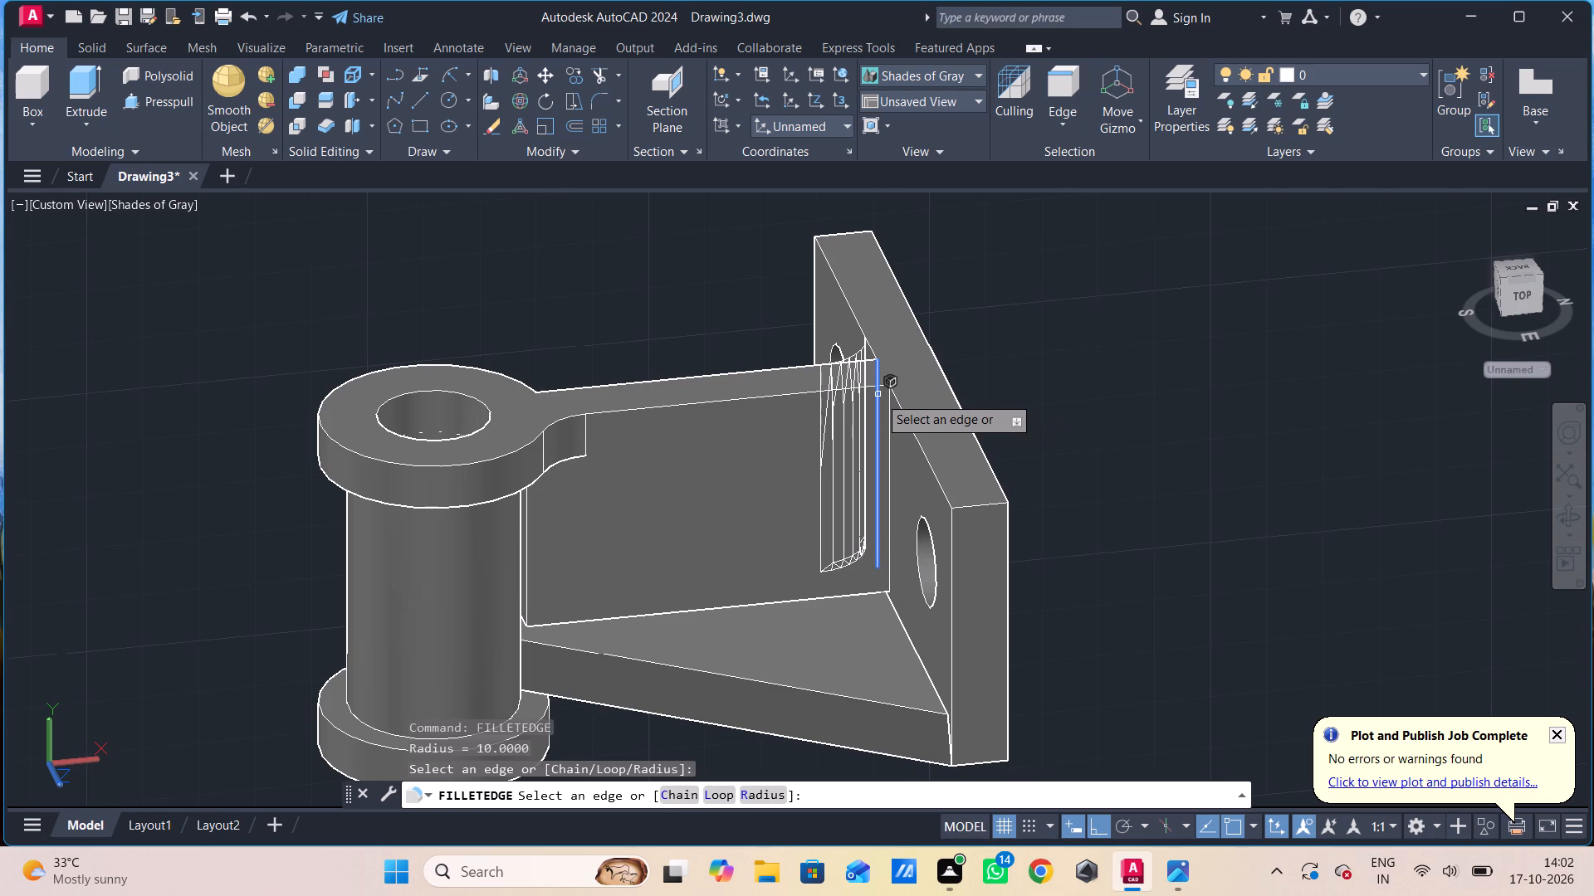
pyautogui.press('space')
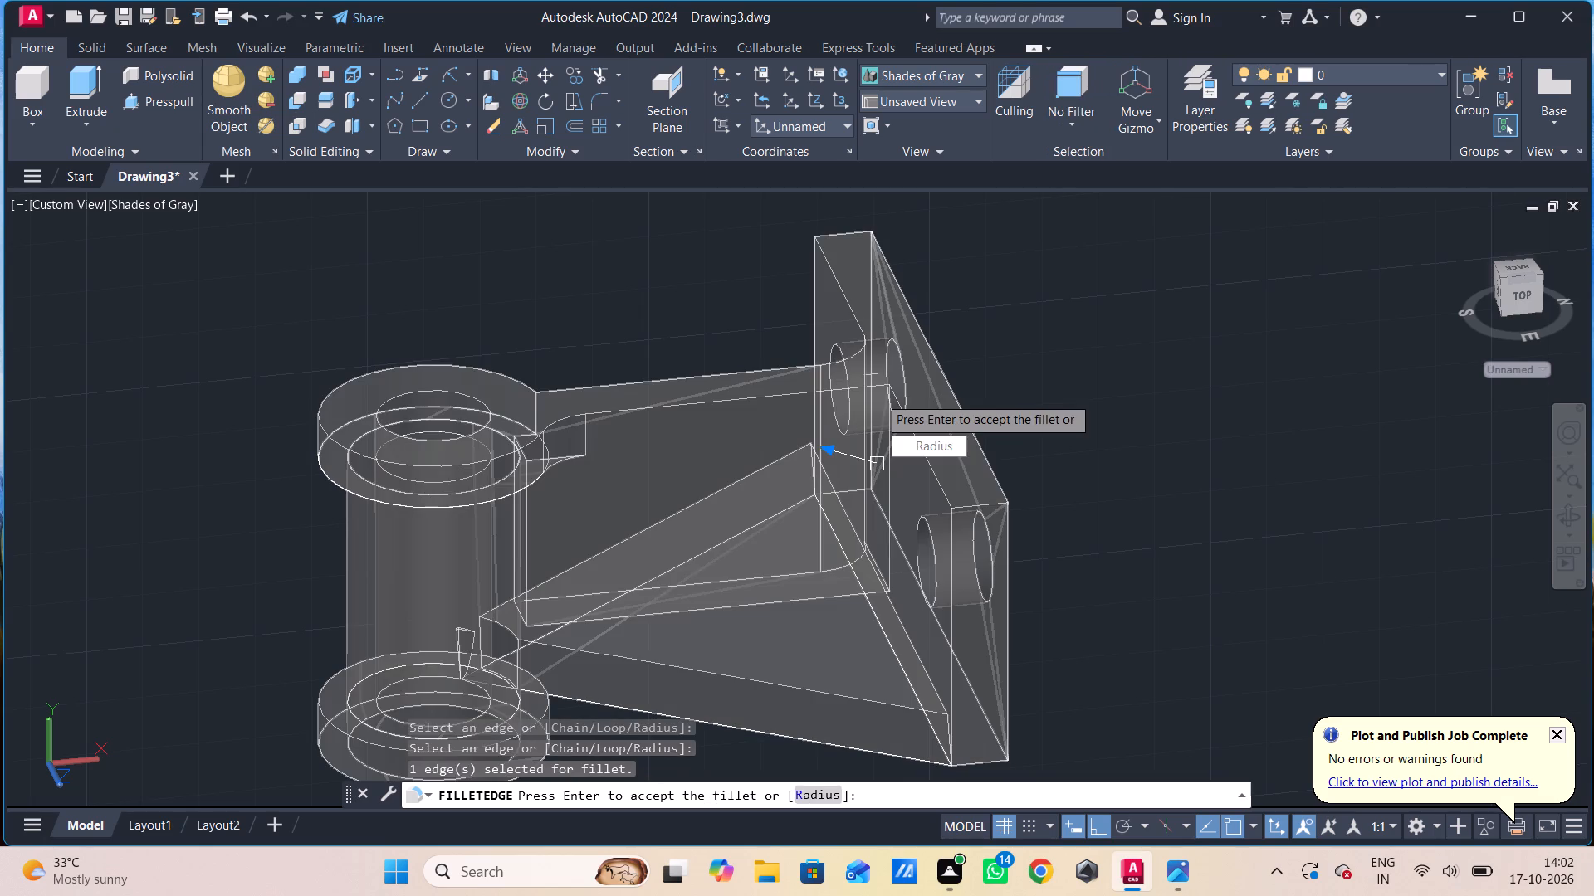
pyautogui.press('space')
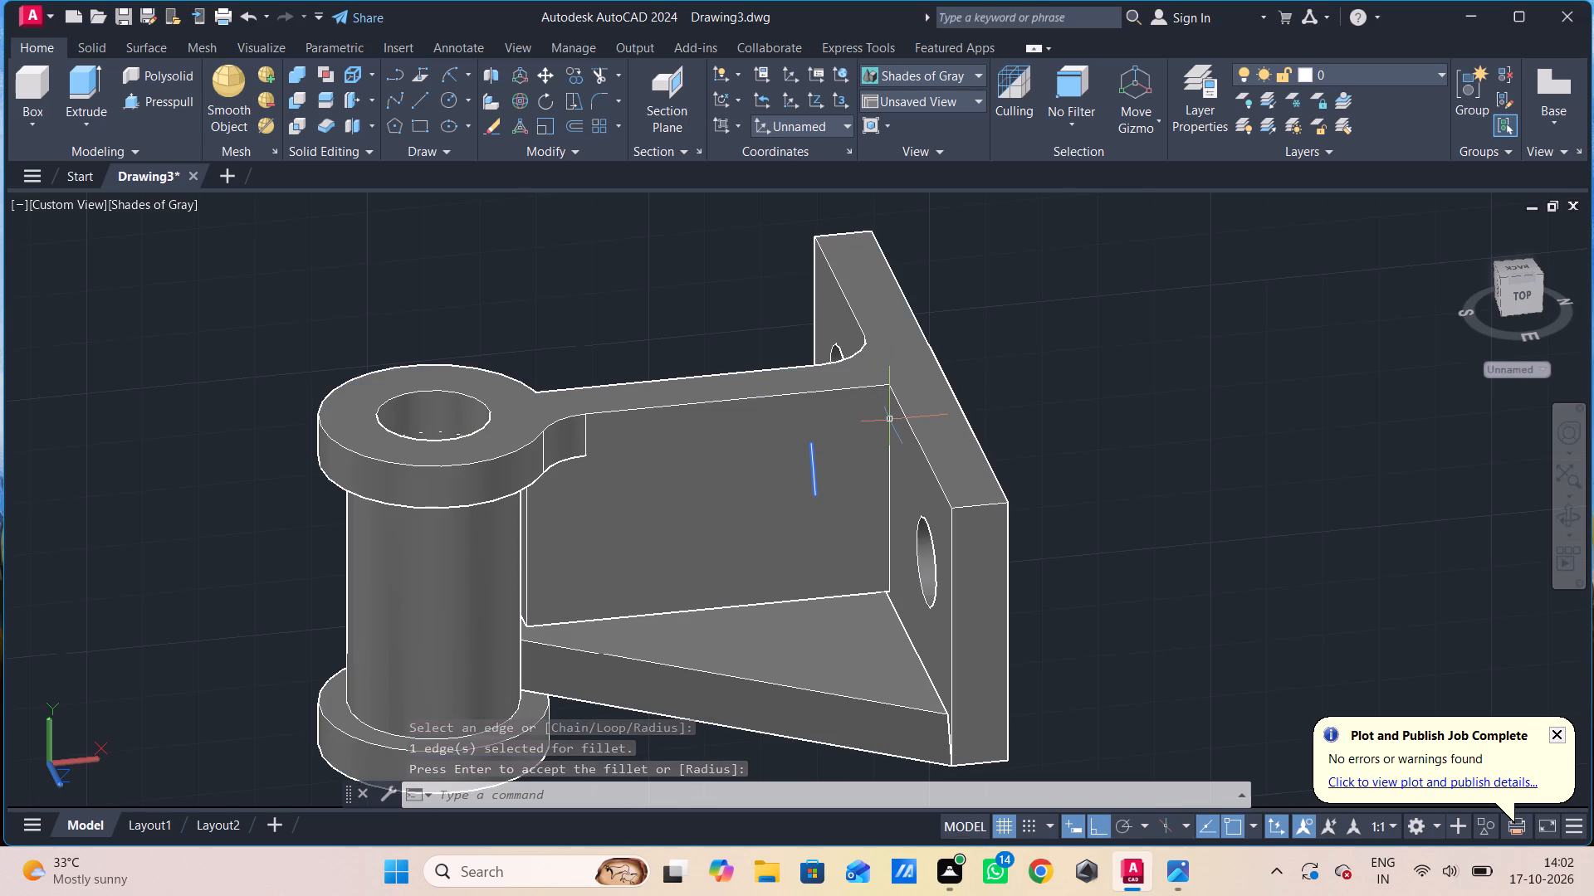
# Fillet the vertical edge where the upright rib's front face, above the triangular web, meets the plate with radius 10.
pyautogui.press('space')
pyautogui.click(890, 443)
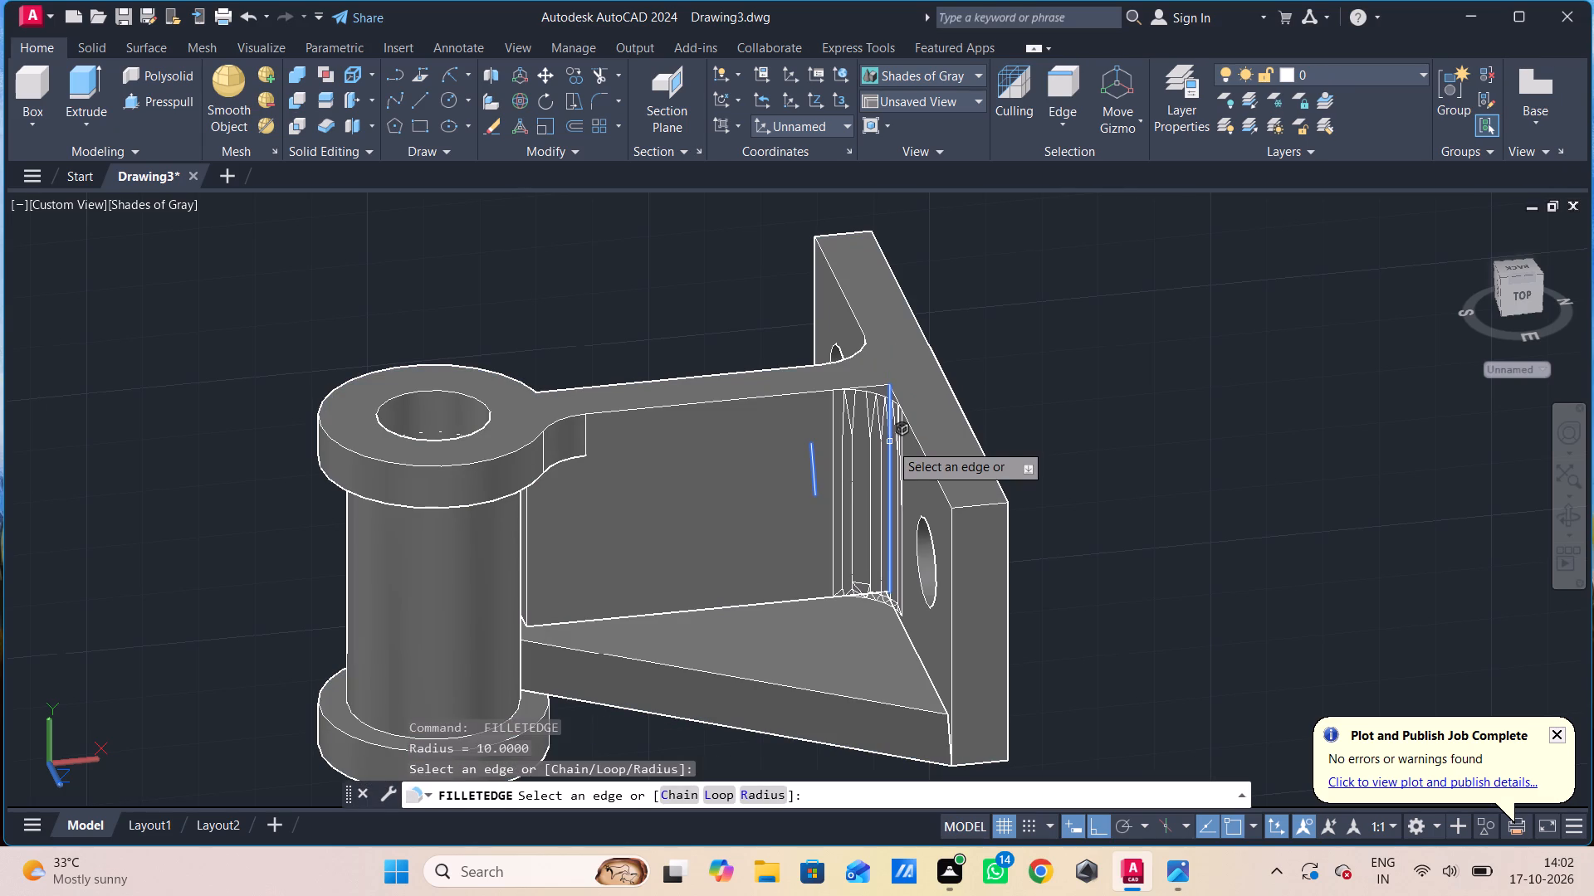
pyautogui.press('space')
pyautogui.press('space')
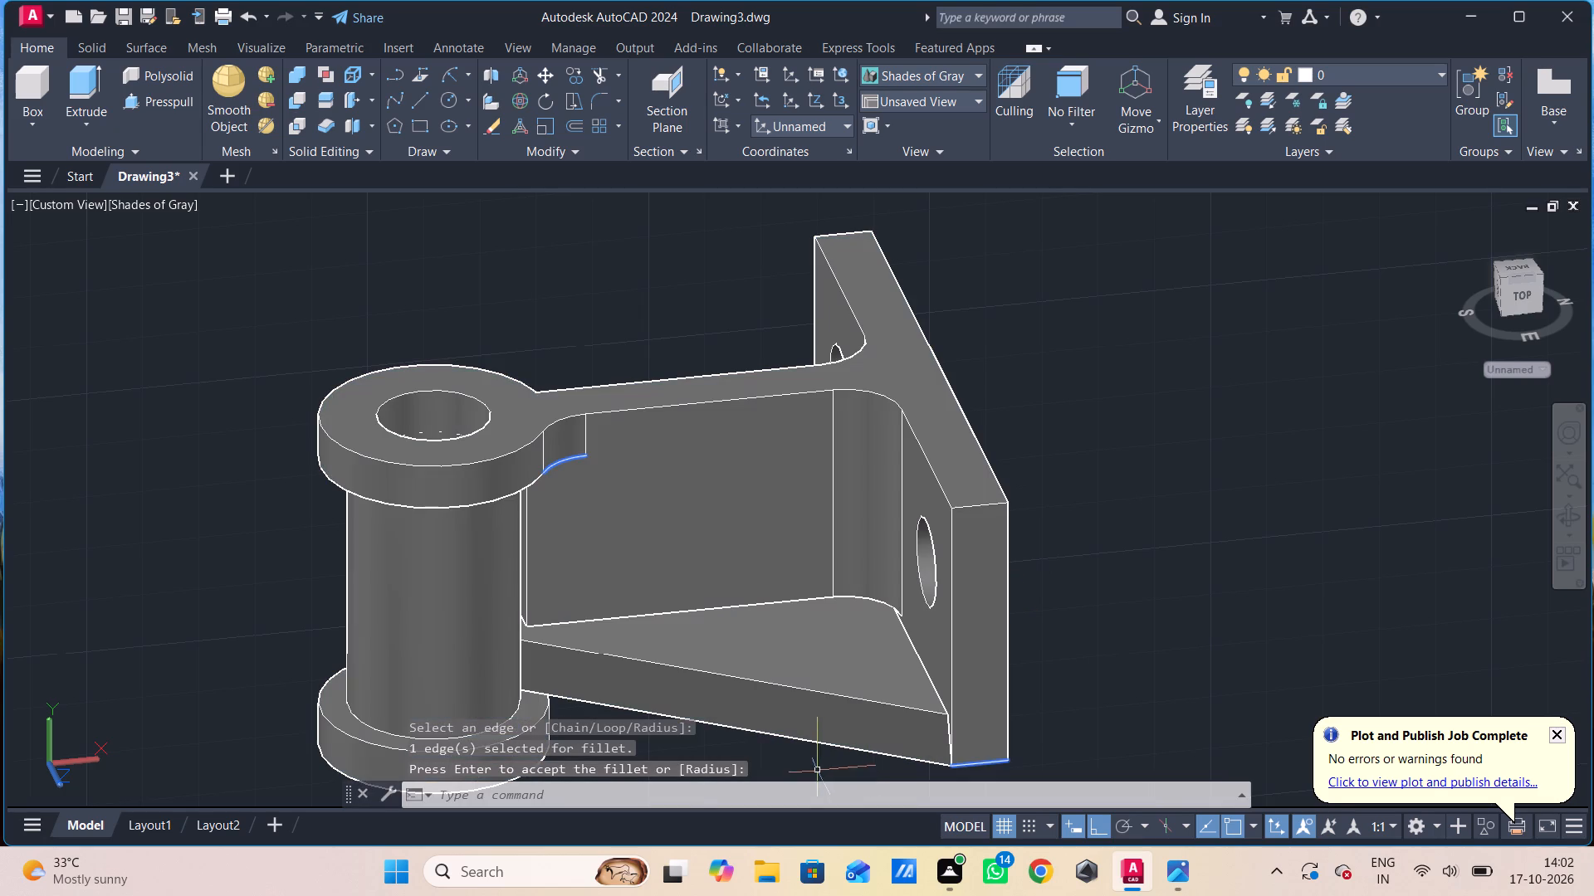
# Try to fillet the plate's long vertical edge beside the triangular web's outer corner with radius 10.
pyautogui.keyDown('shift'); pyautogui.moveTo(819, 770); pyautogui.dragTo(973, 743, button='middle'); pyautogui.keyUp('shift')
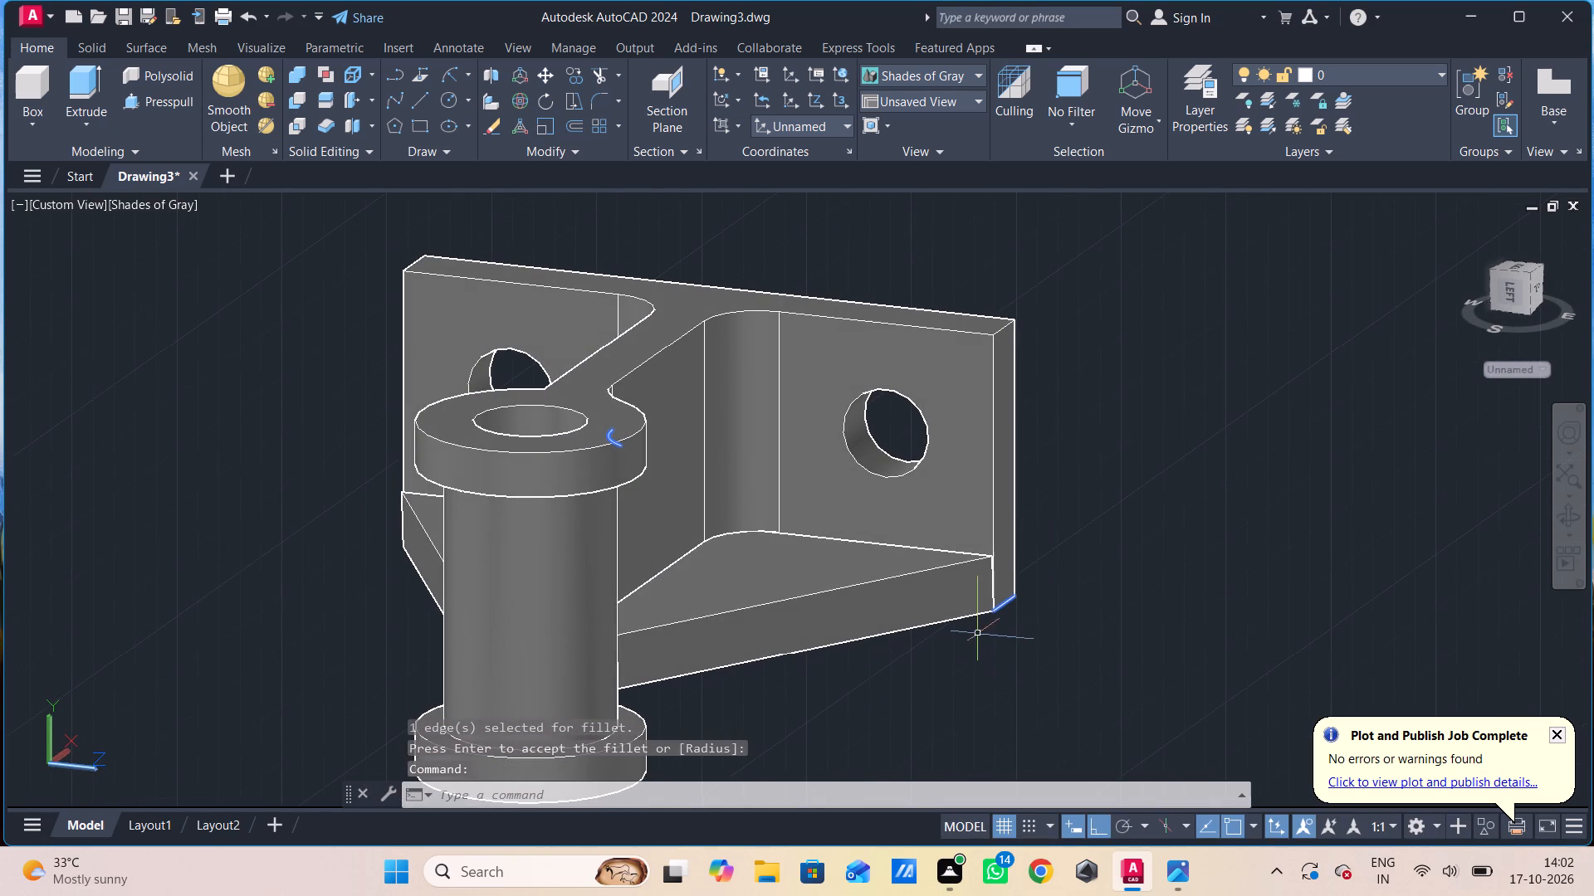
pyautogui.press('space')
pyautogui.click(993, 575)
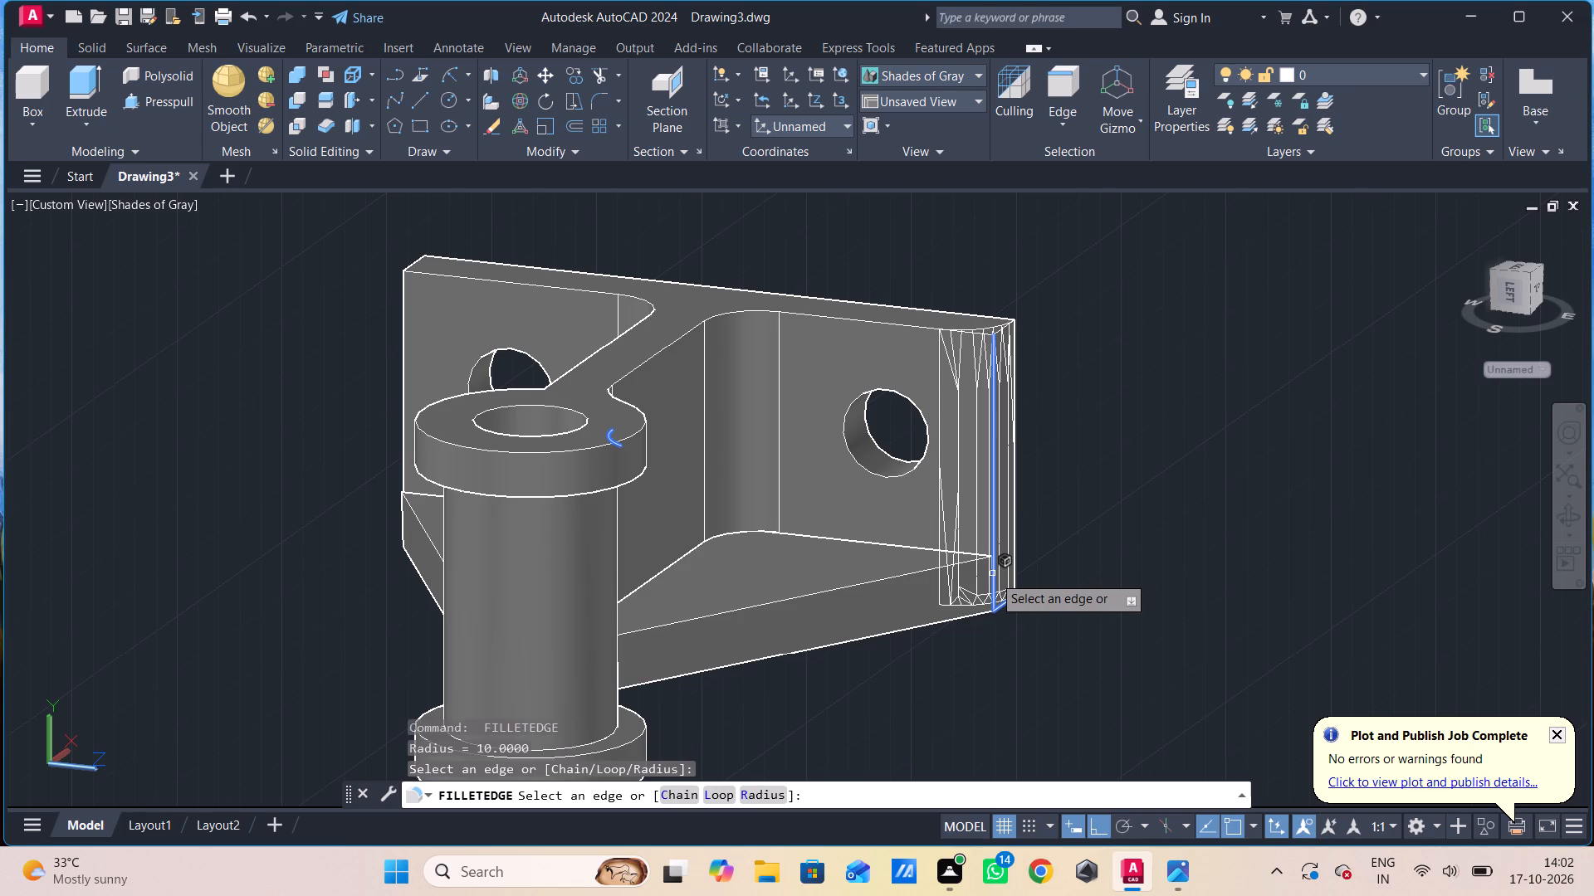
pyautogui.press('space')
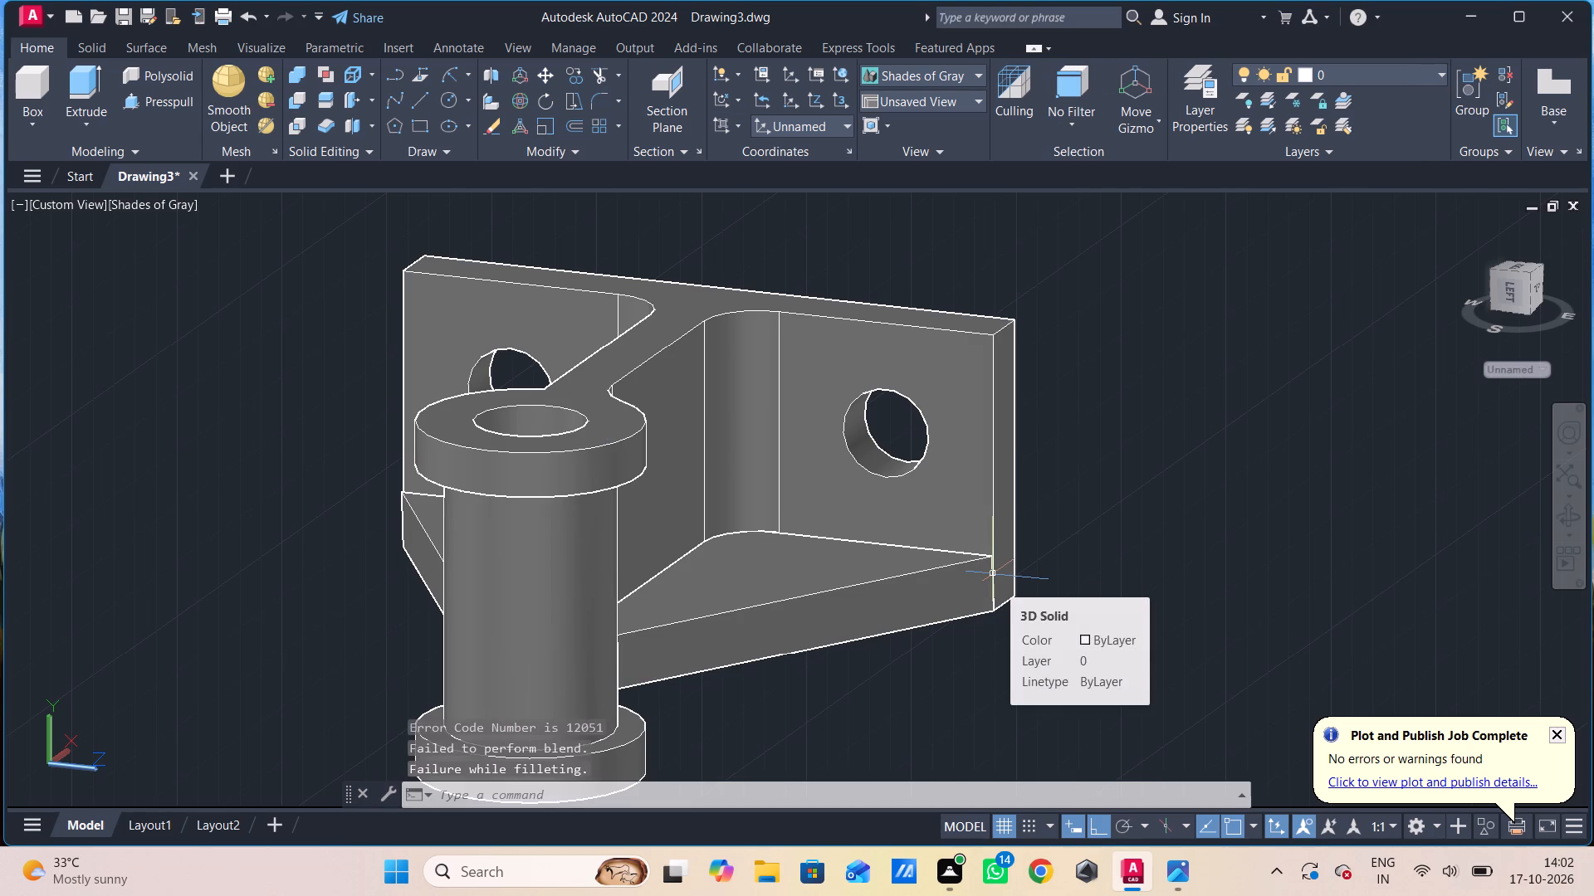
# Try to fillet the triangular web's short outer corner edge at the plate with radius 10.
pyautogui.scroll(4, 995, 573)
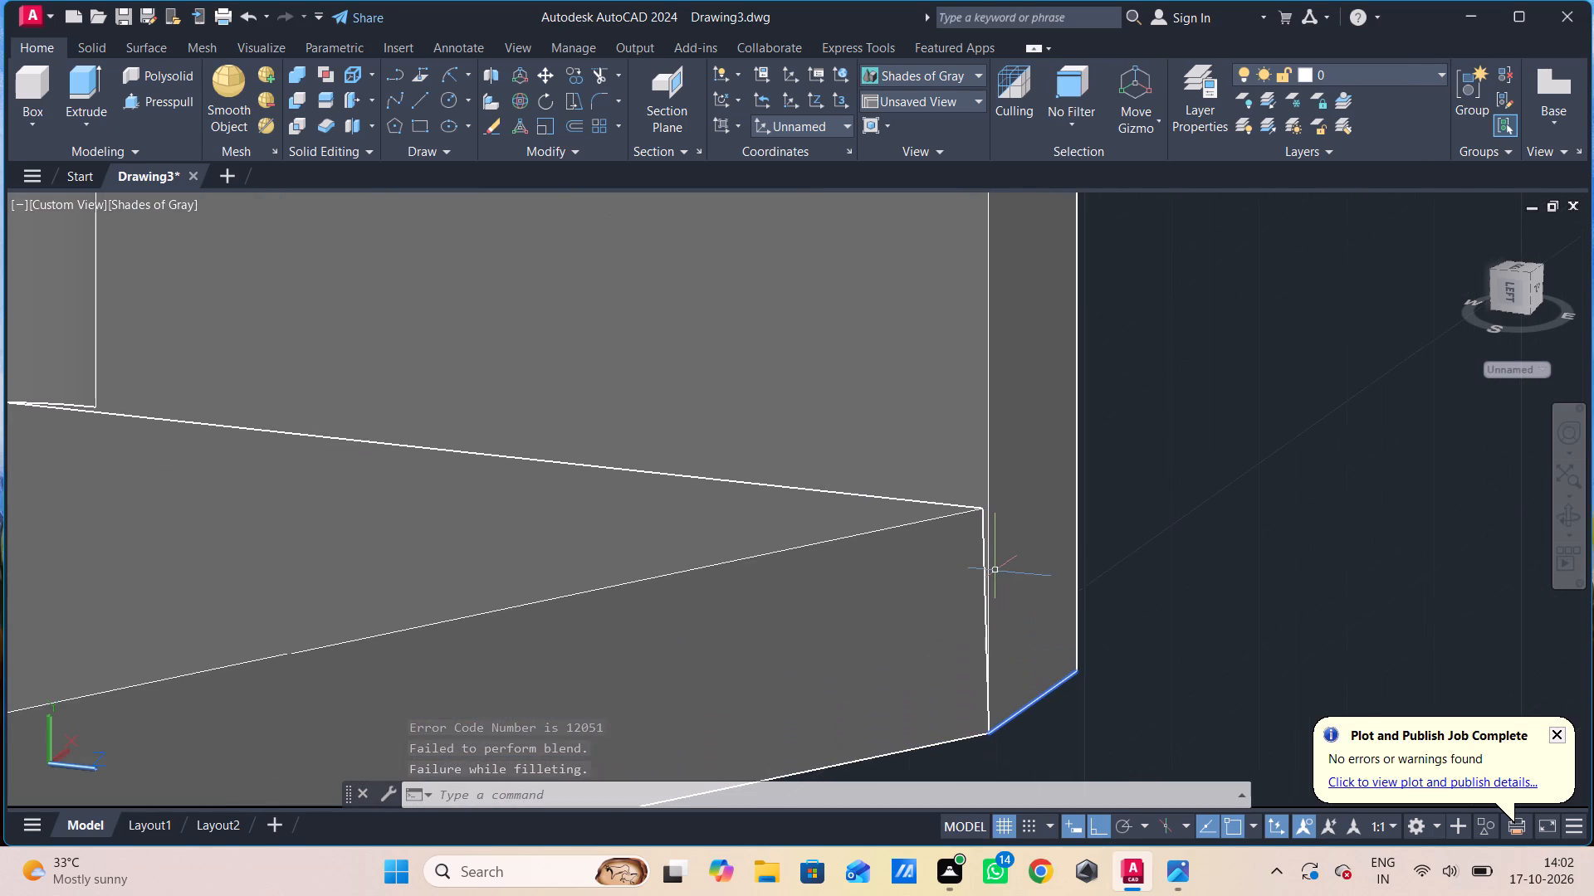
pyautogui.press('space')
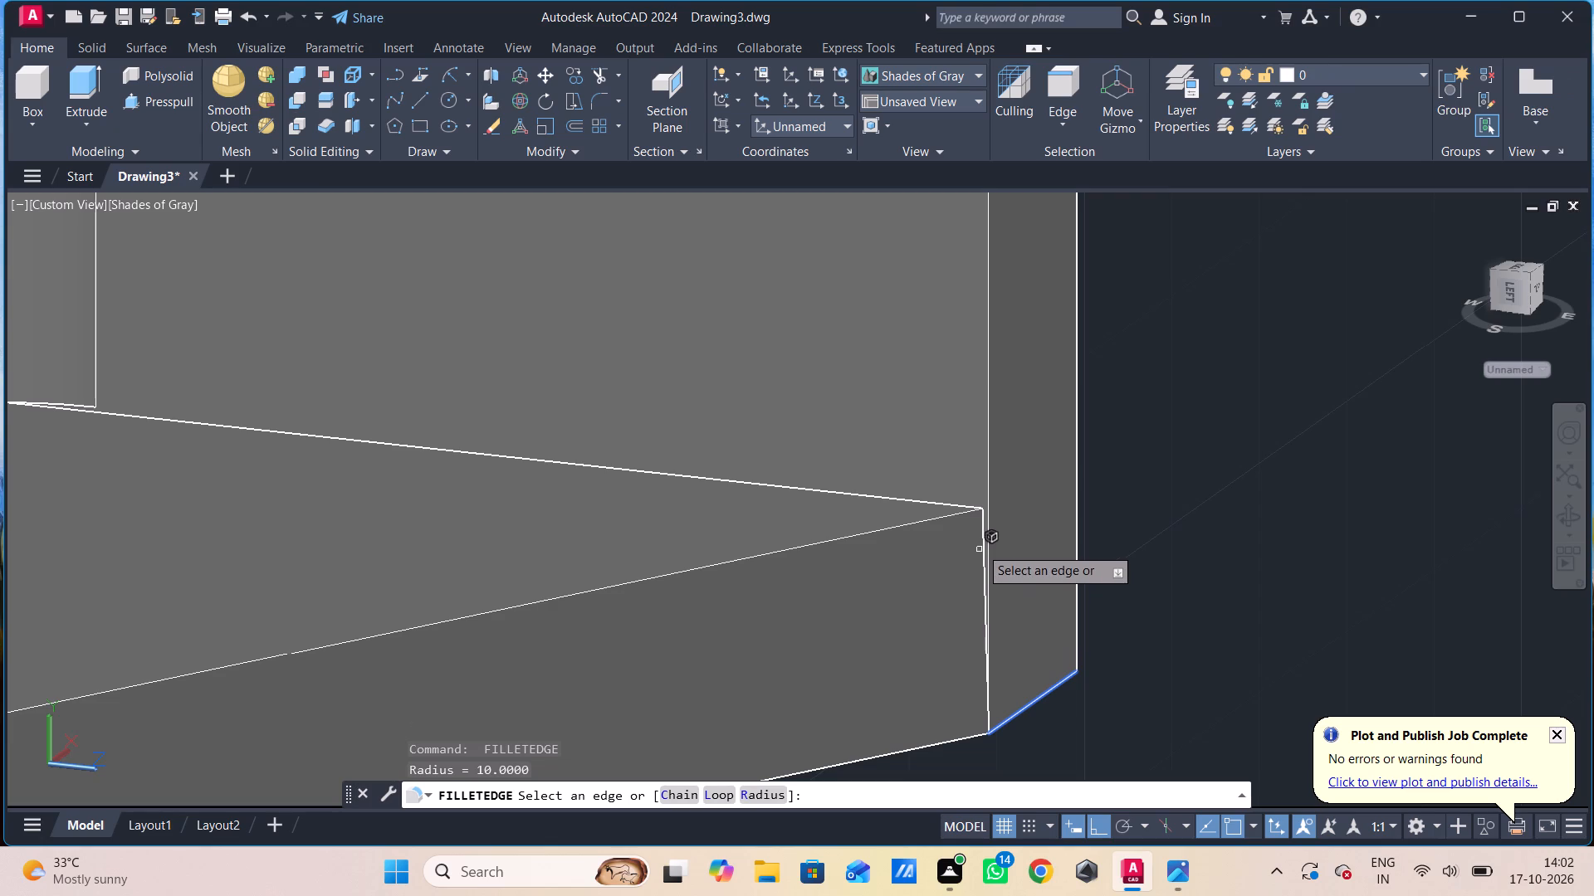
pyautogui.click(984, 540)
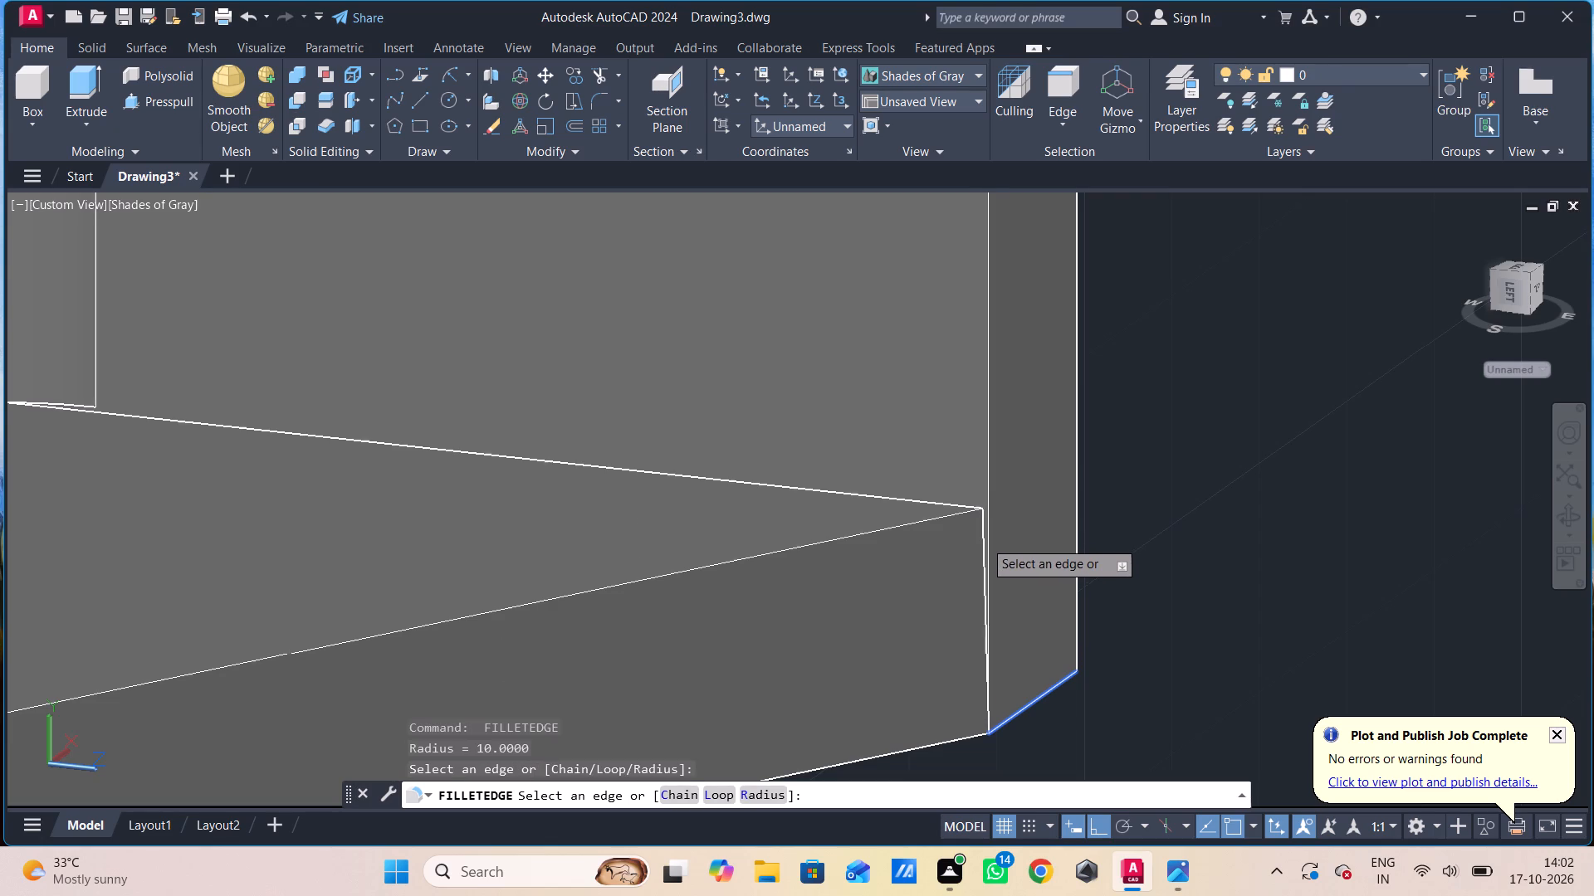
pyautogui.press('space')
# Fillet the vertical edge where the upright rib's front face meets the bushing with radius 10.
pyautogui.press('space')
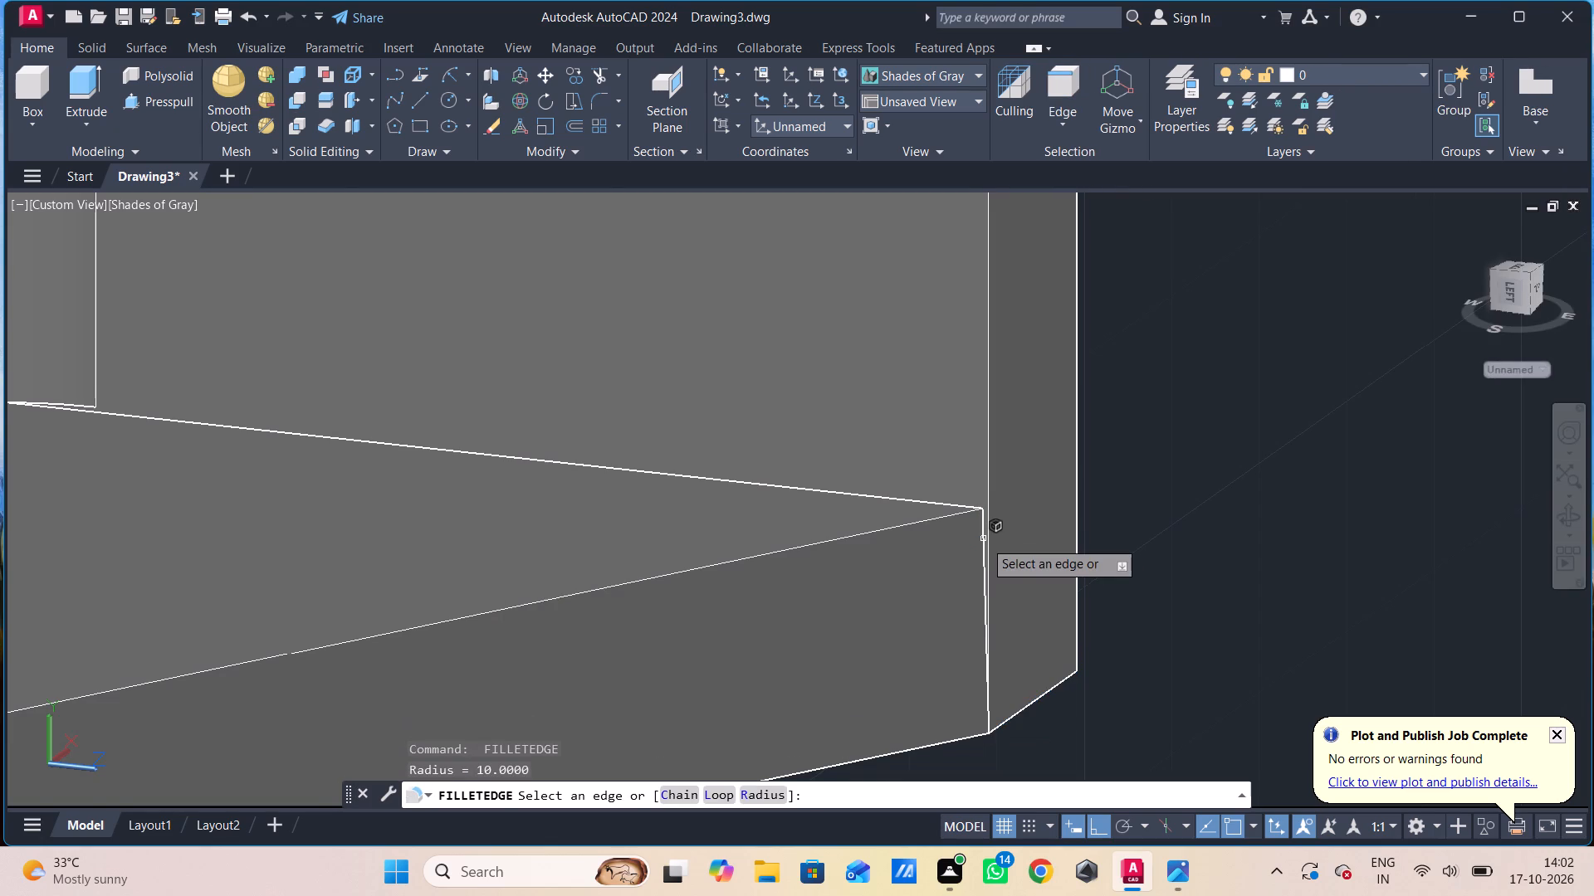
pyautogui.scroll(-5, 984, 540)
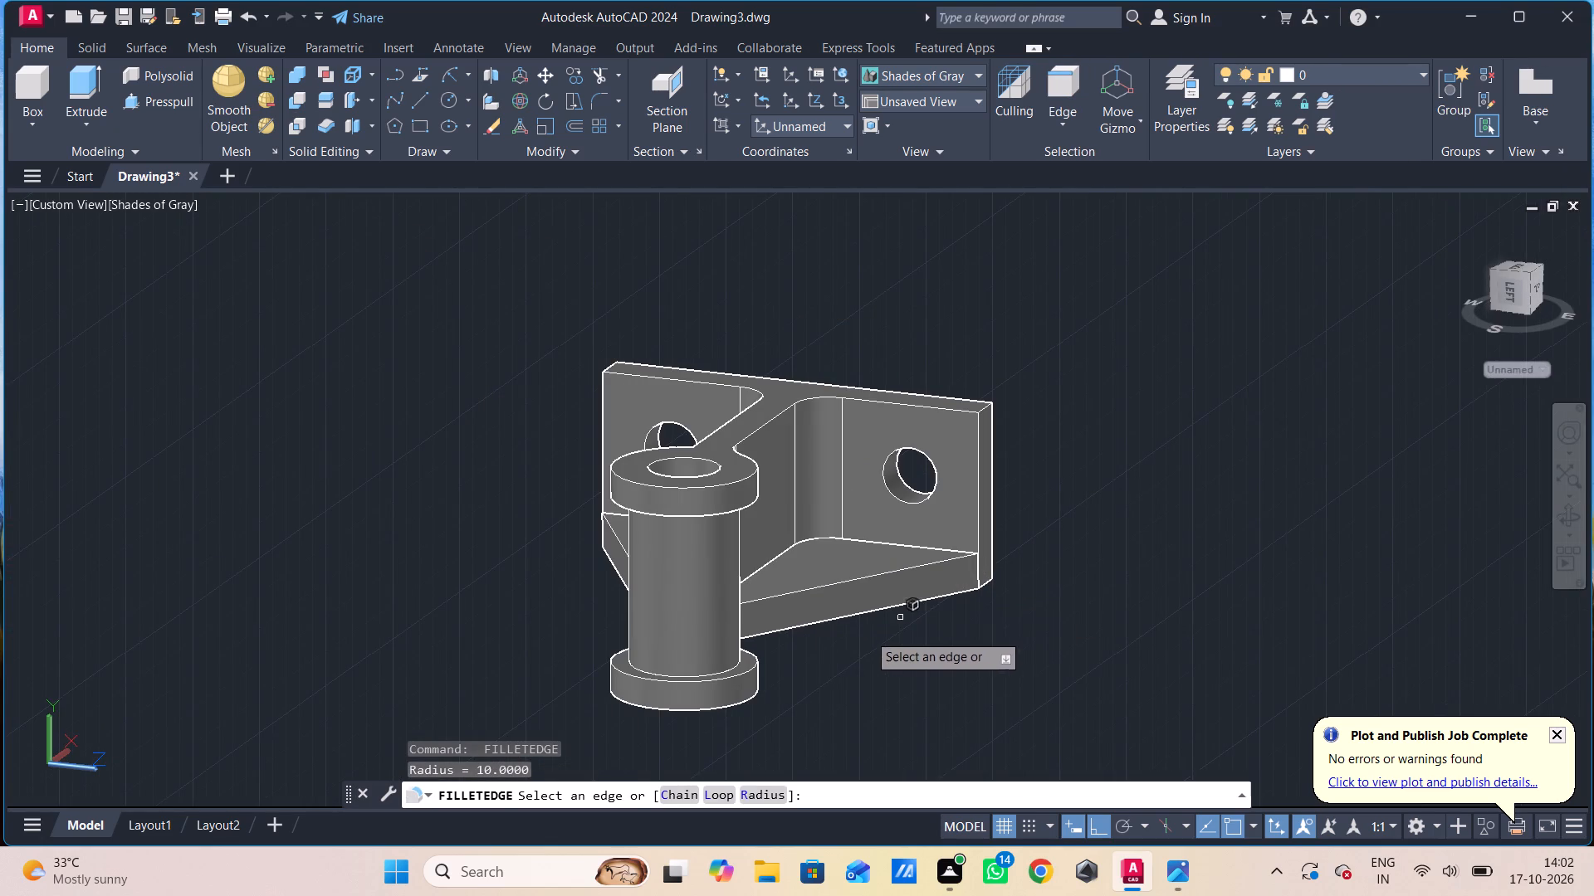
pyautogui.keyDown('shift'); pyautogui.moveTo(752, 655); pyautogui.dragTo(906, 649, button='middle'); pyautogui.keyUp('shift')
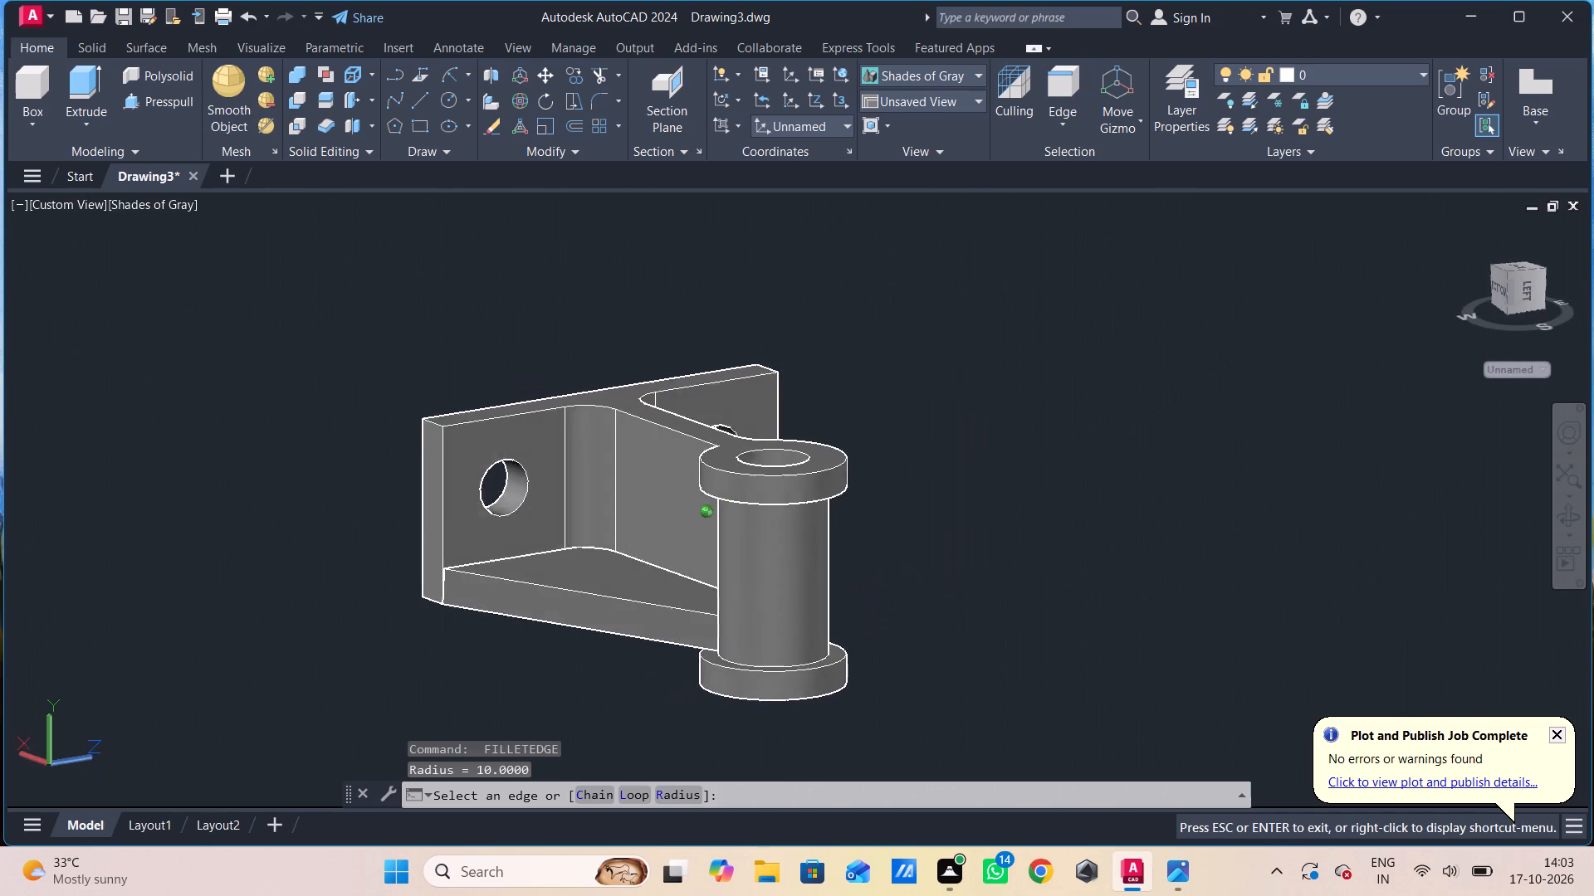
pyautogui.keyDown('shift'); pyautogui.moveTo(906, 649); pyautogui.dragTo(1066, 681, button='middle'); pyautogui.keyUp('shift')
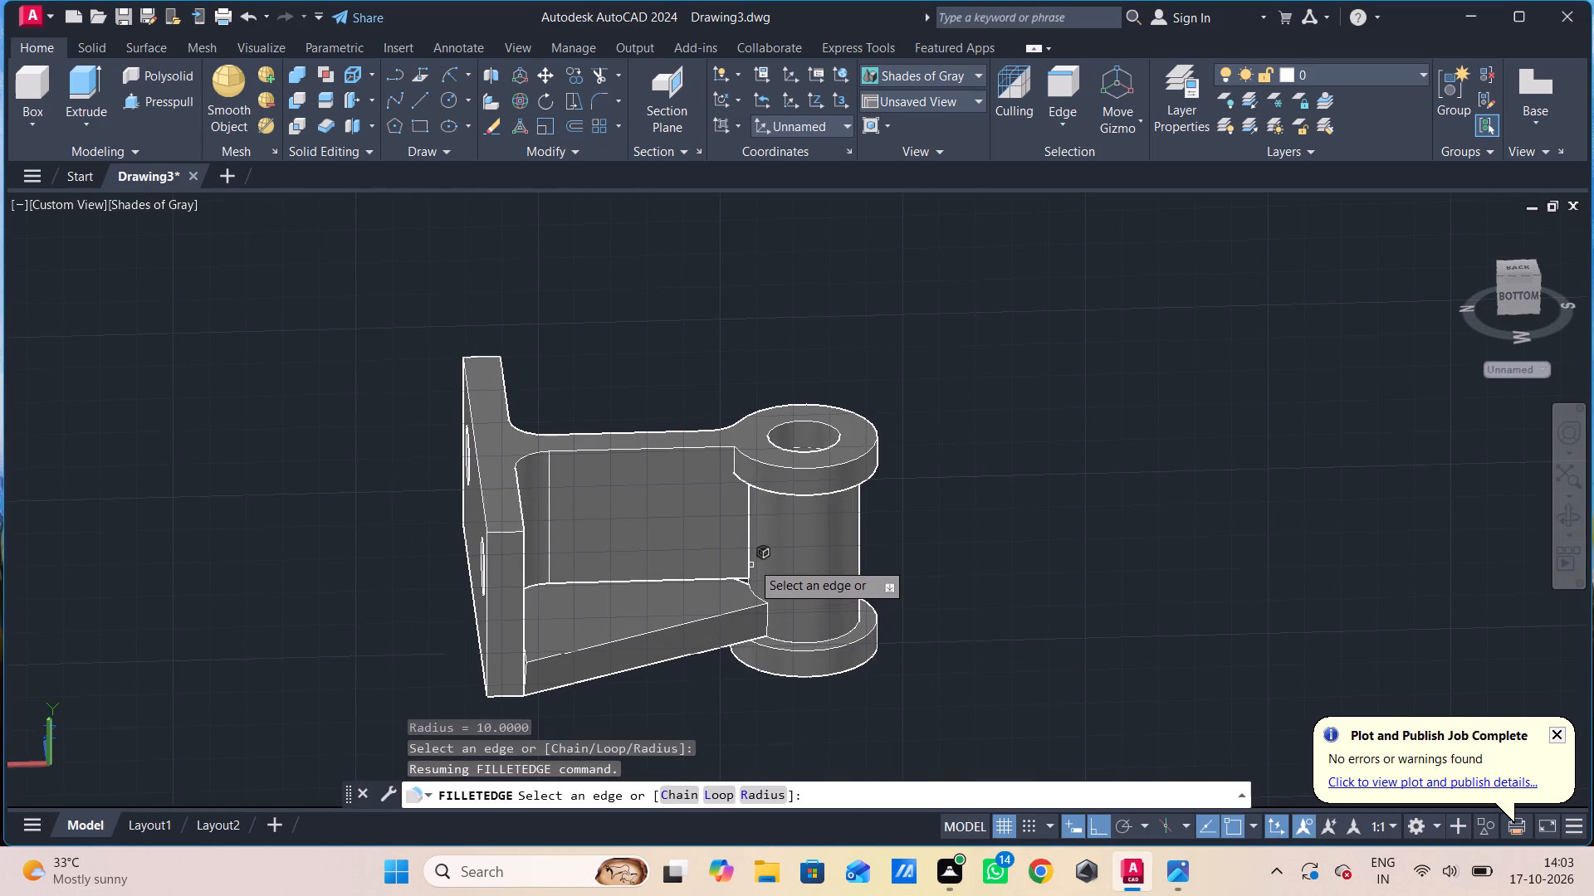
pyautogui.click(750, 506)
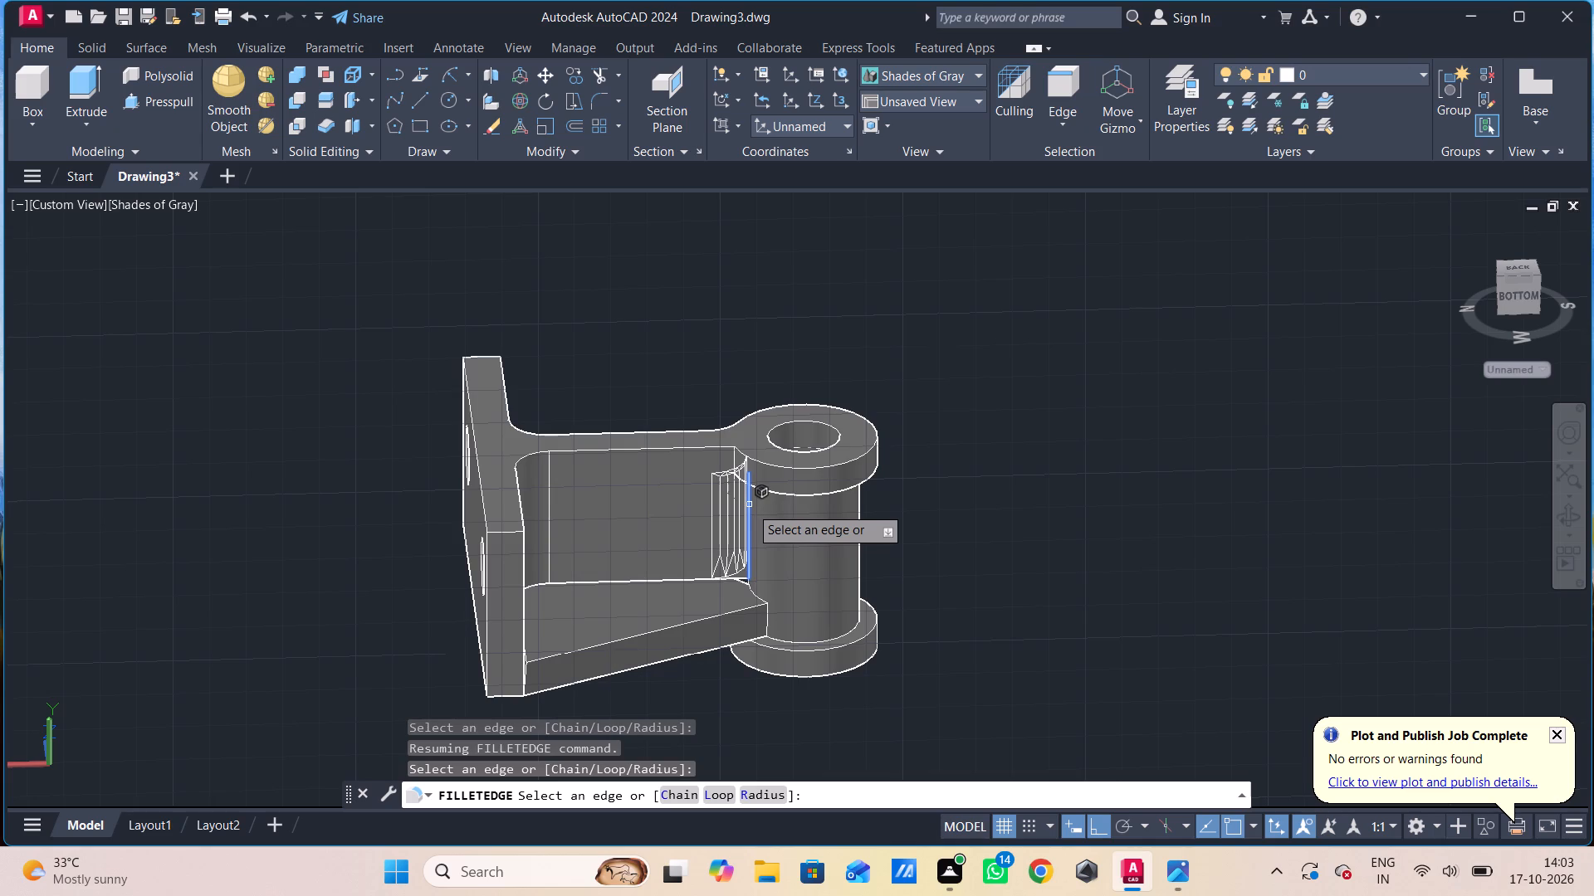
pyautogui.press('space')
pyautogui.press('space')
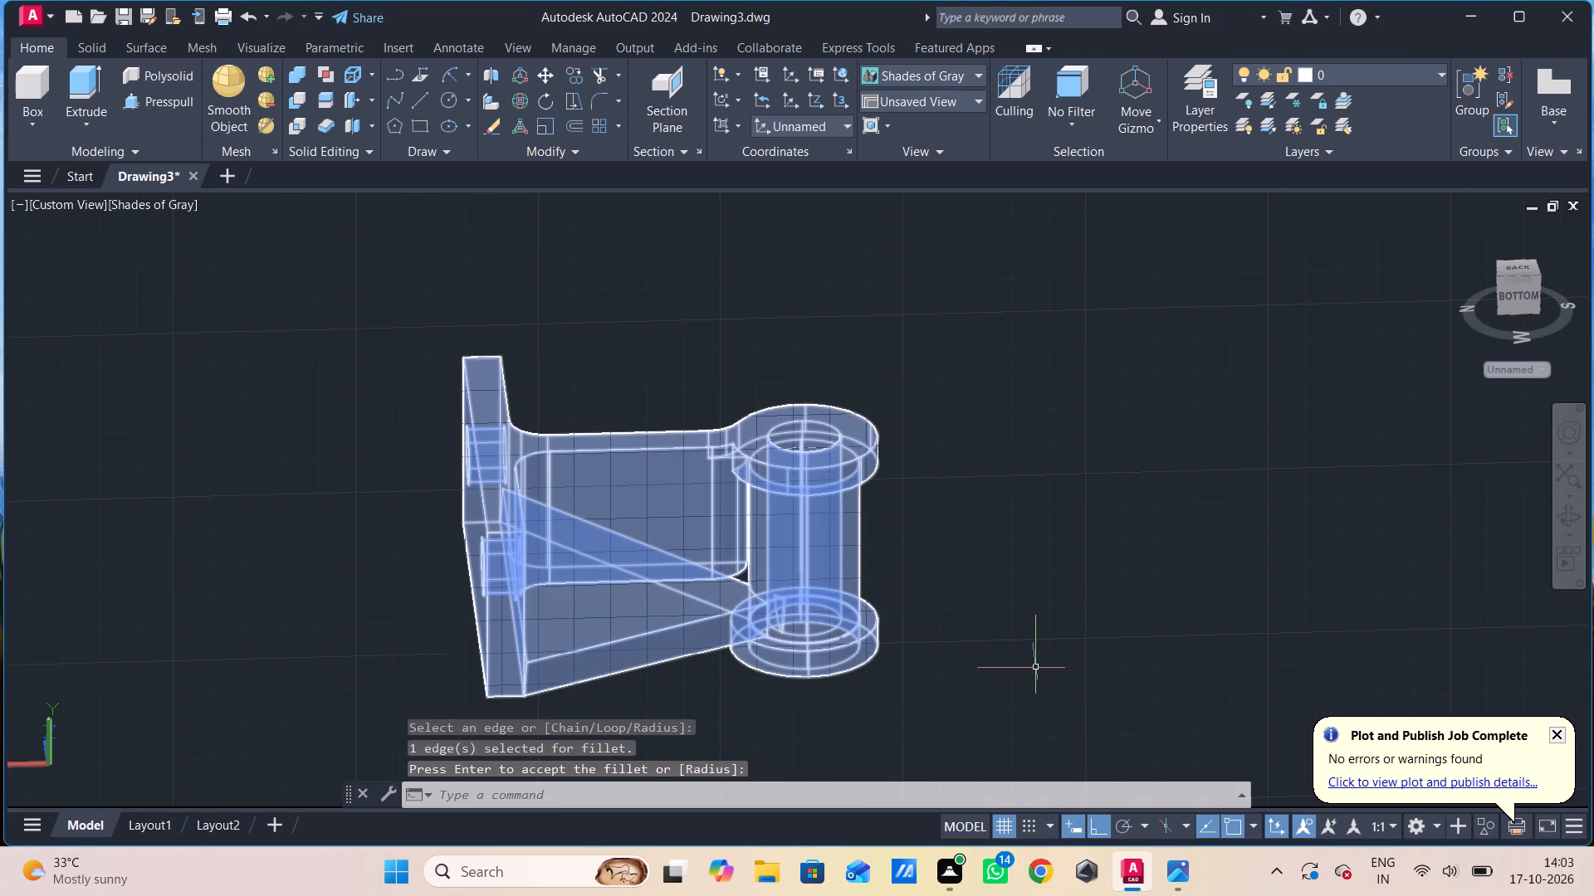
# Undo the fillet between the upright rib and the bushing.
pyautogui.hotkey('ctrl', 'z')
# Presspull the upright rib's narrow face at the gap into the triangular web, closing the opening beside the bushing.
pyautogui.keyDown('ctrl'); pyautogui.scroll(-4, 1036, 671); pyautogui.keyUp('ctrl')
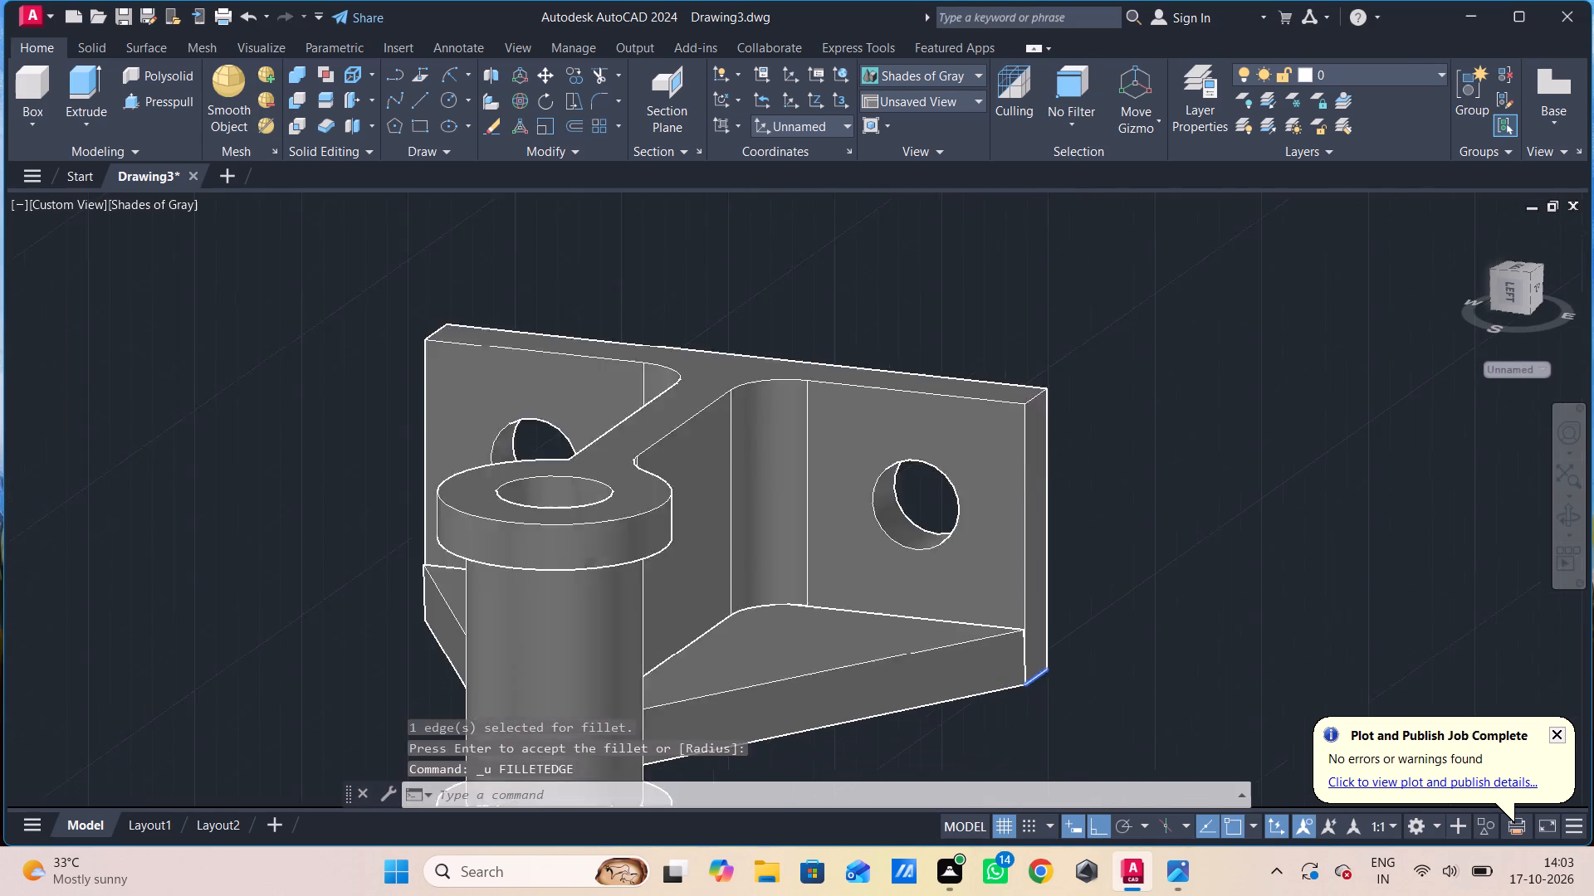
pyautogui.keyDown('shift'); pyautogui.moveTo(1034, 670); pyautogui.dragTo(1301, 635, button='middle'); pyautogui.keyUp('shift')
pyautogui.keyDown('shift'); pyautogui.moveTo(1127, 664); pyautogui.dragTo(1240, 758, button='middle'); pyautogui.keyUp('shift')
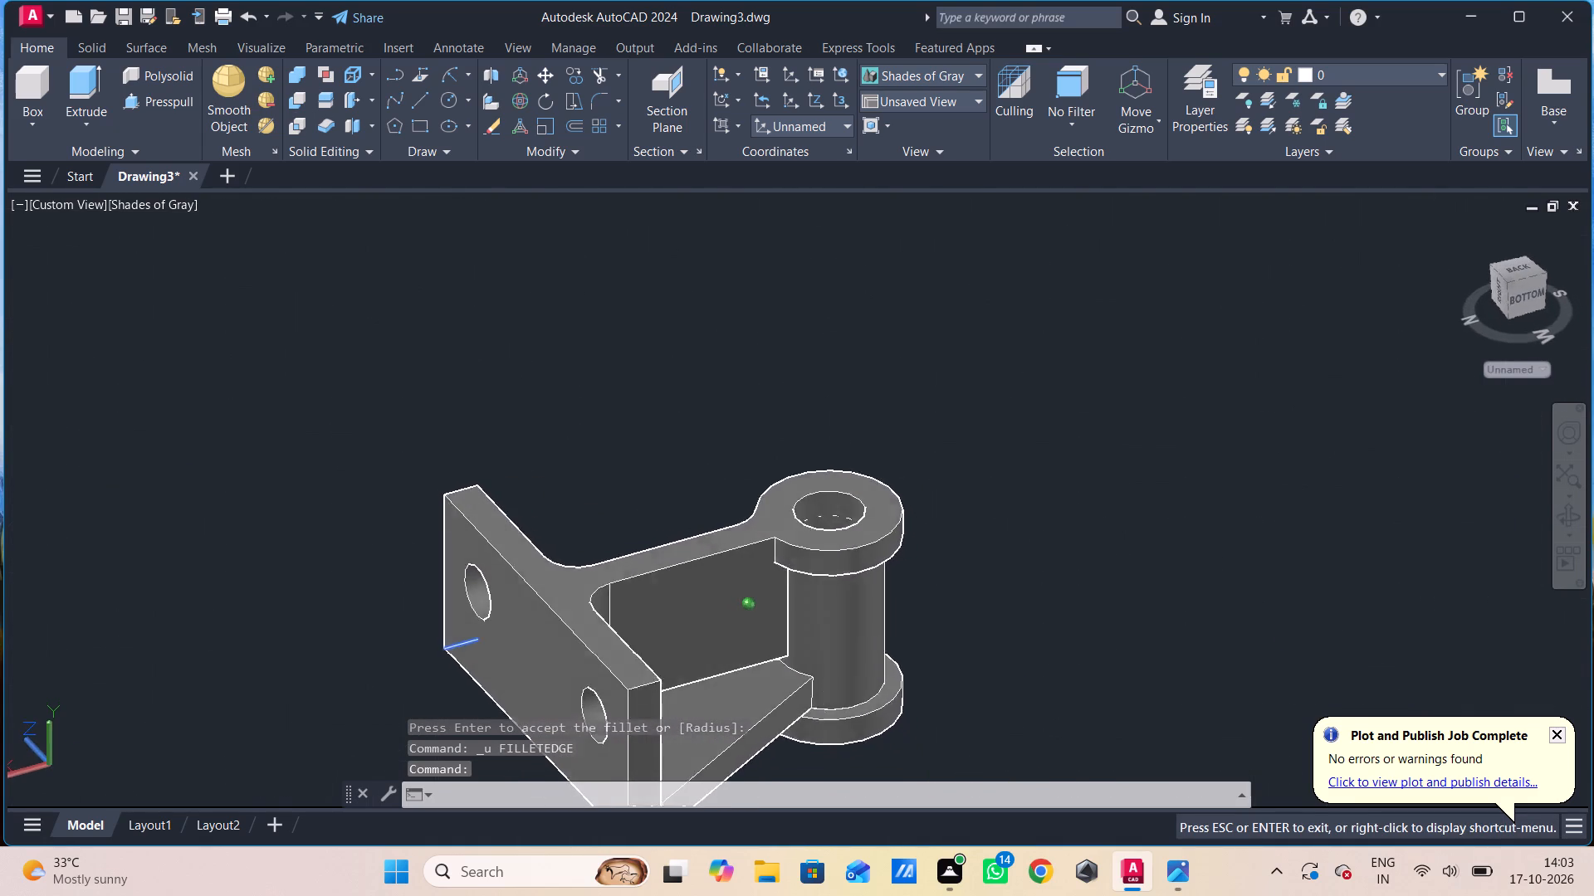
pyautogui.keyDown('shift'); pyautogui.moveTo(1240, 758); pyautogui.dragTo(1180, 722, button='middle'); pyautogui.keyUp('shift')
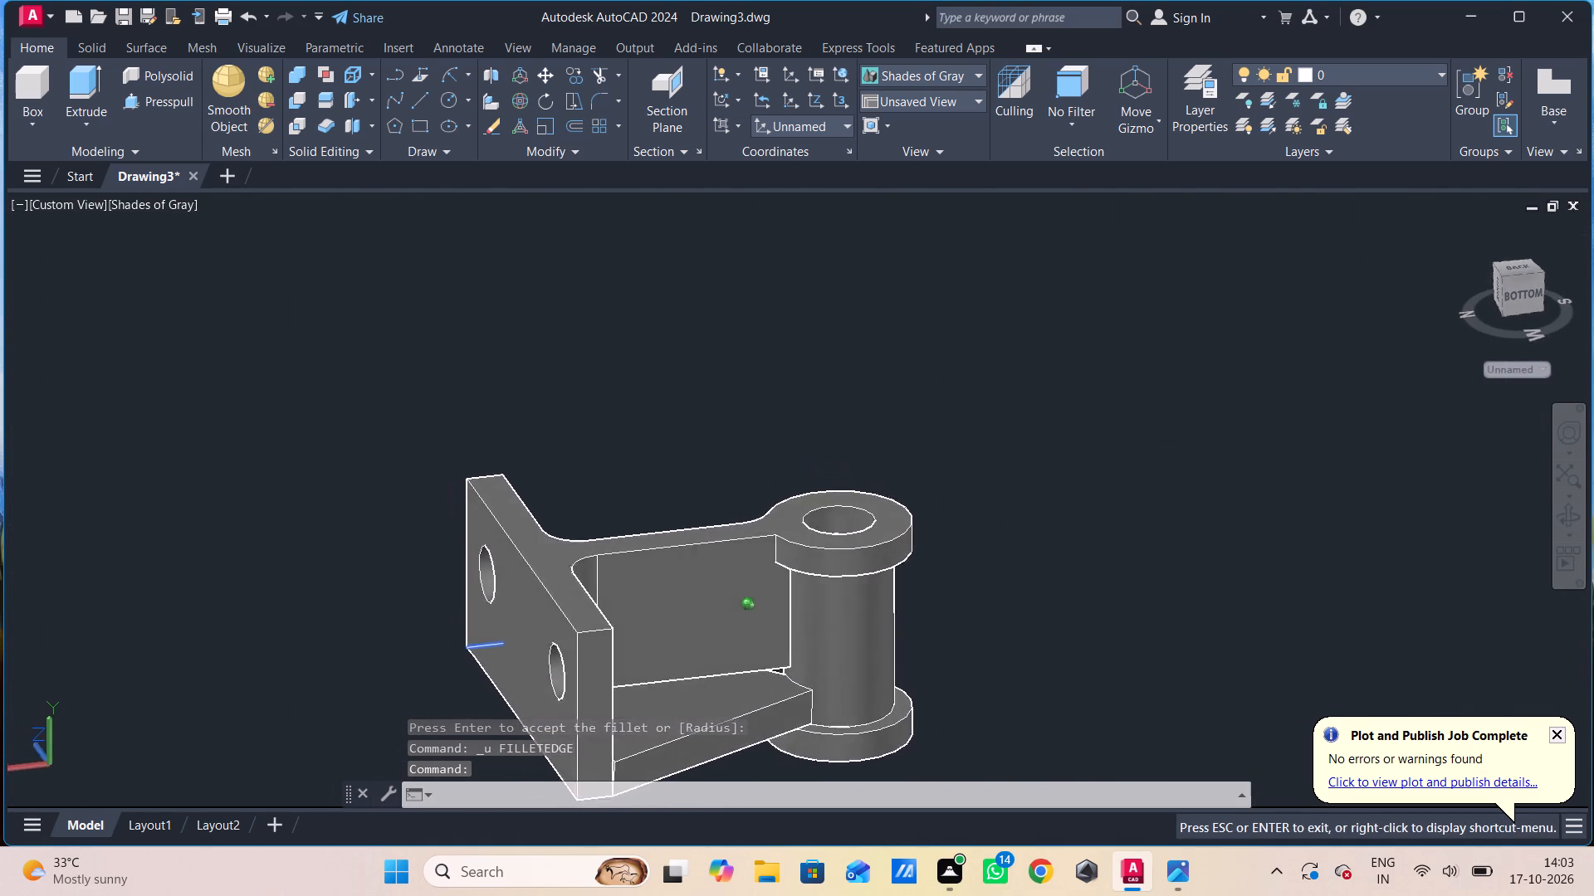
pyautogui.keyDown('shift'); pyautogui.moveTo(1180, 722); pyautogui.dragTo(1144, 670, button='middle'); pyautogui.keyUp('shift')
pyautogui.press('Escape')
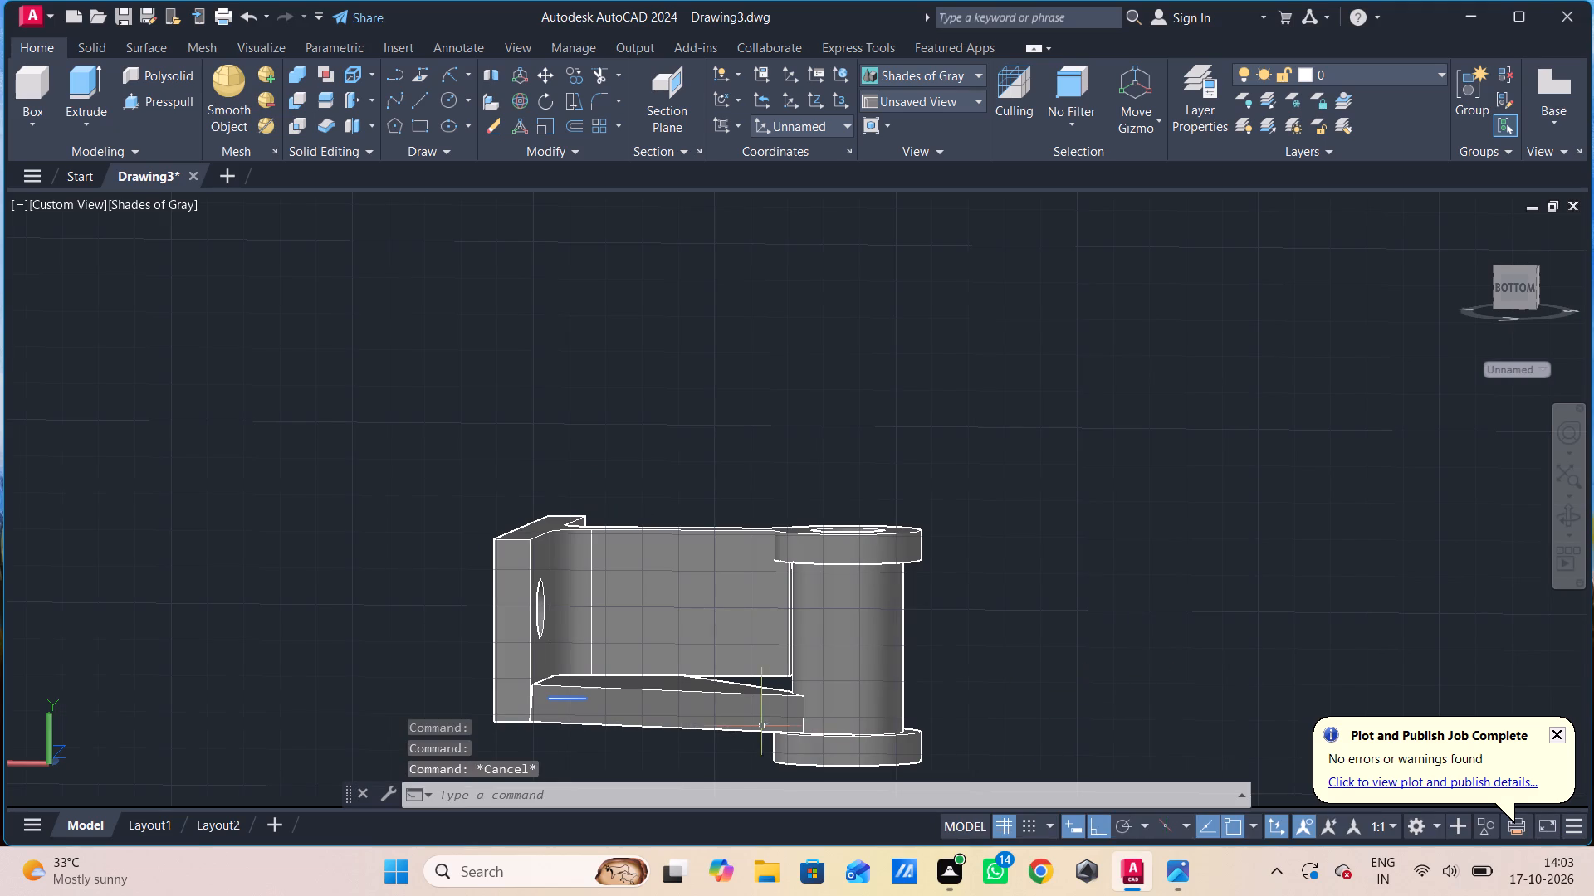
pyautogui.scroll(6, 752, 707)
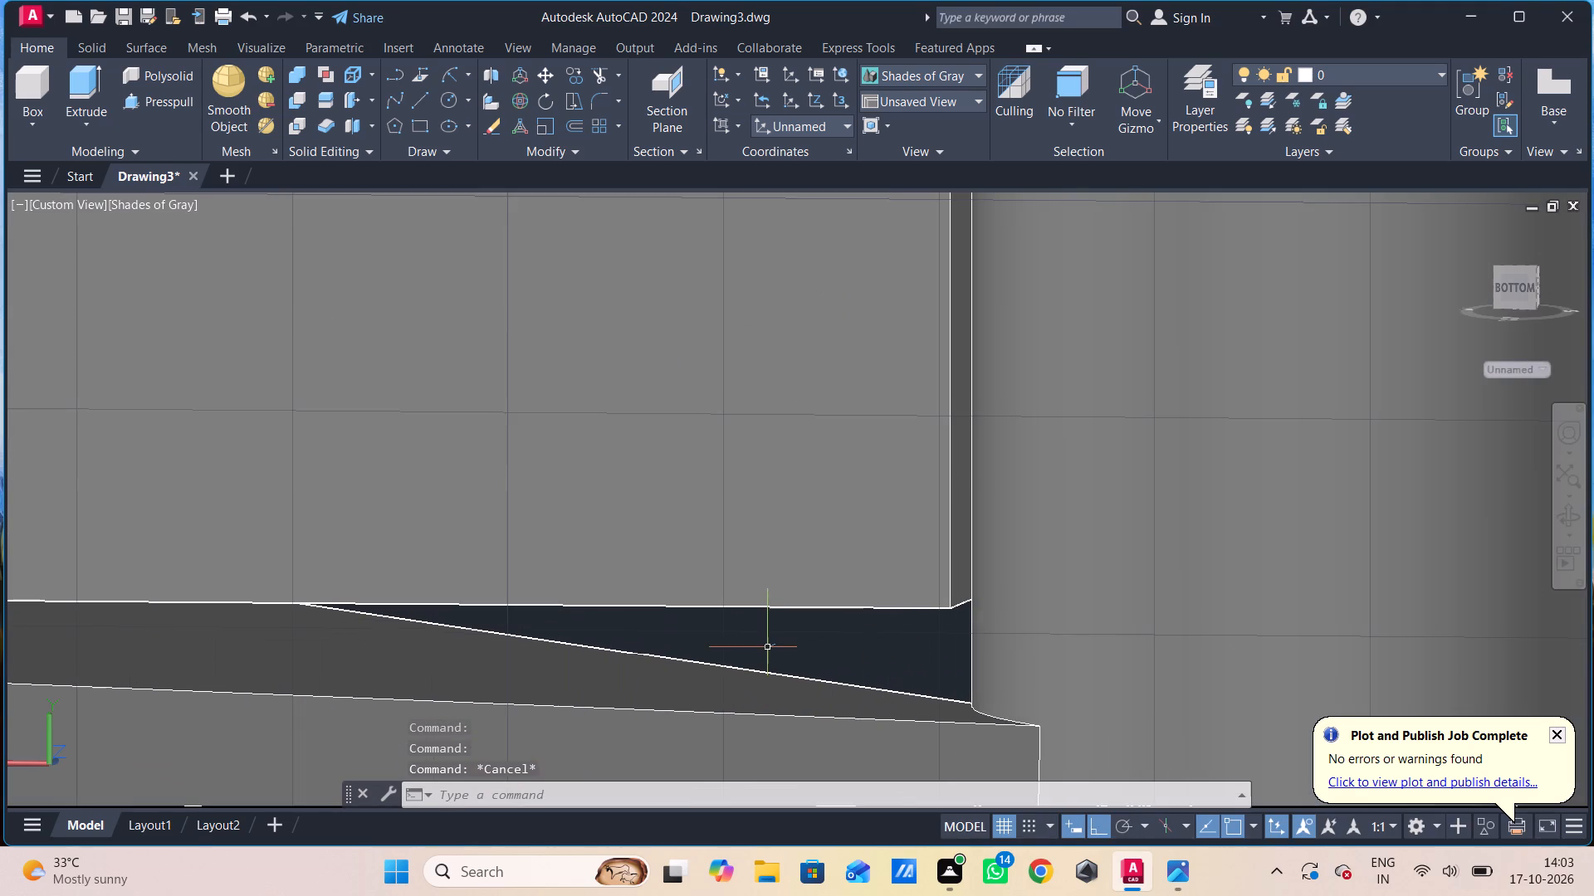
pyautogui.click(174, 100)
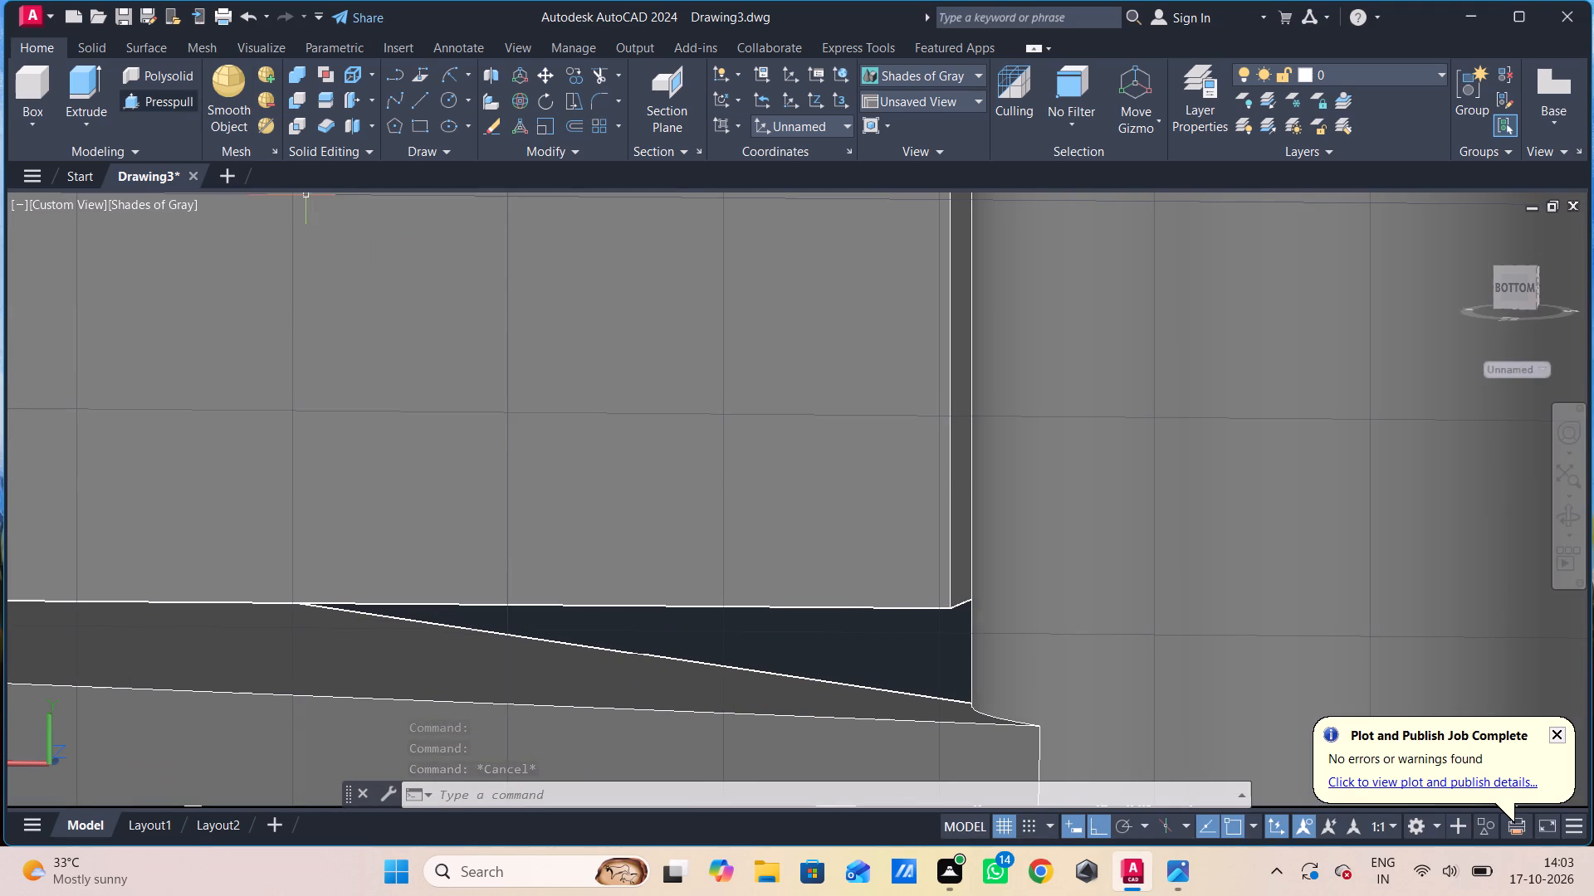
pyautogui.keyDown('shift'); pyautogui.moveTo(735, 594); pyautogui.dragTo(735, 518, button='middle'); pyautogui.keyUp('shift')
pyautogui.keyDown('shift'); pyautogui.moveTo(870, 576); pyautogui.dragTo(873, 590, button='middle'); pyautogui.keyUp('shift')
pyautogui.click(915, 565)
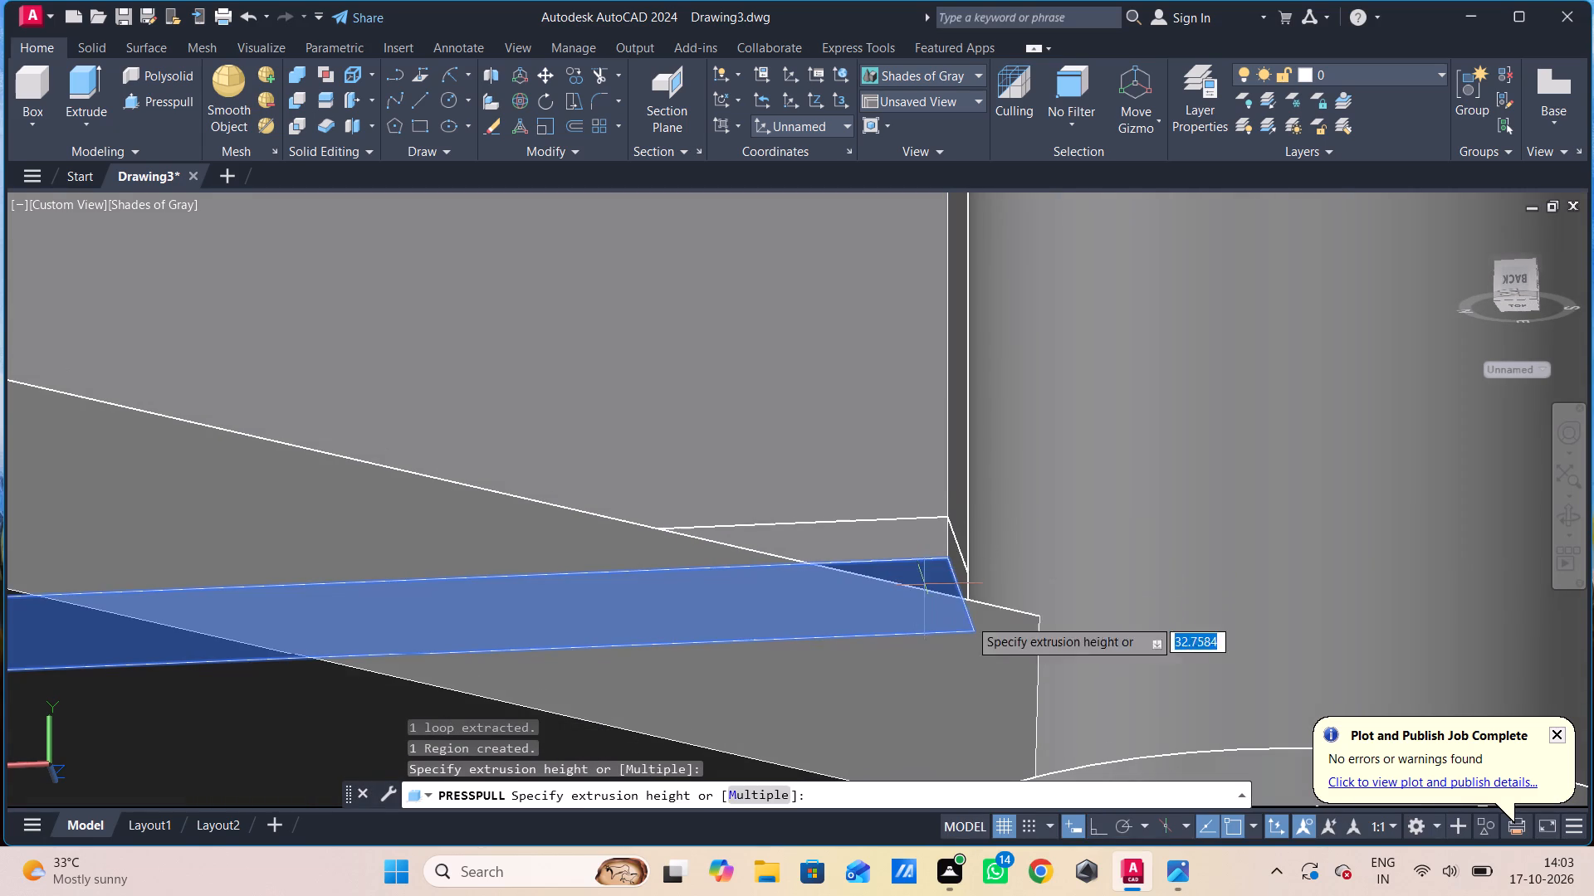
pyautogui.click(1071, 616)
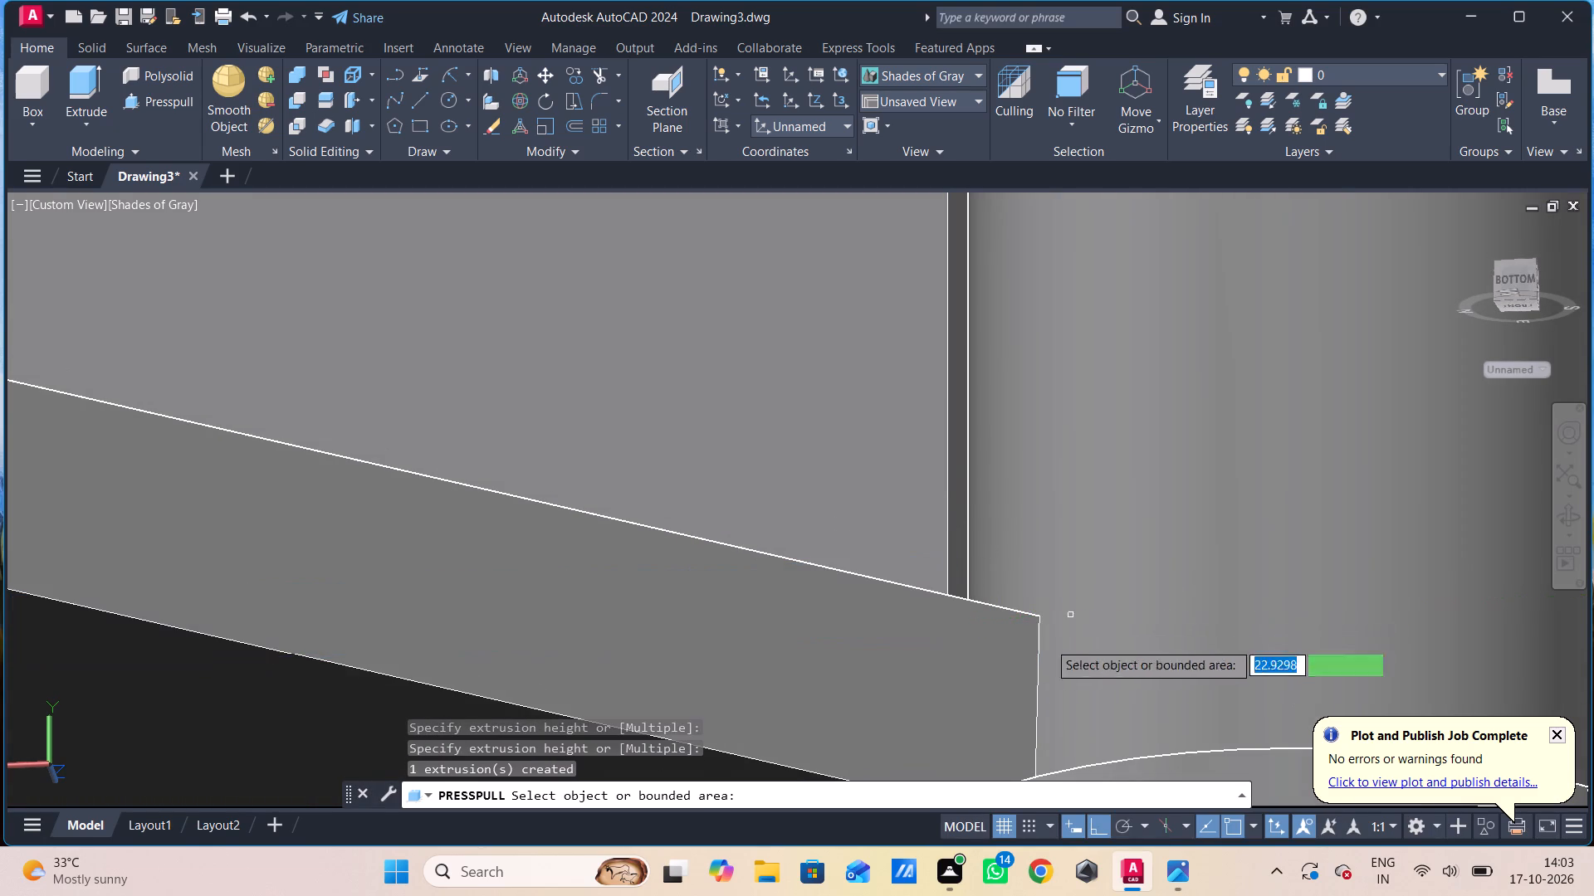
pyautogui.scroll(-2, 1011, 668)
pyautogui.keyDown('shift'); pyautogui.moveTo(1011, 666); pyautogui.dragTo(1011, 730, button='middle'); pyautogui.keyUp('shift')
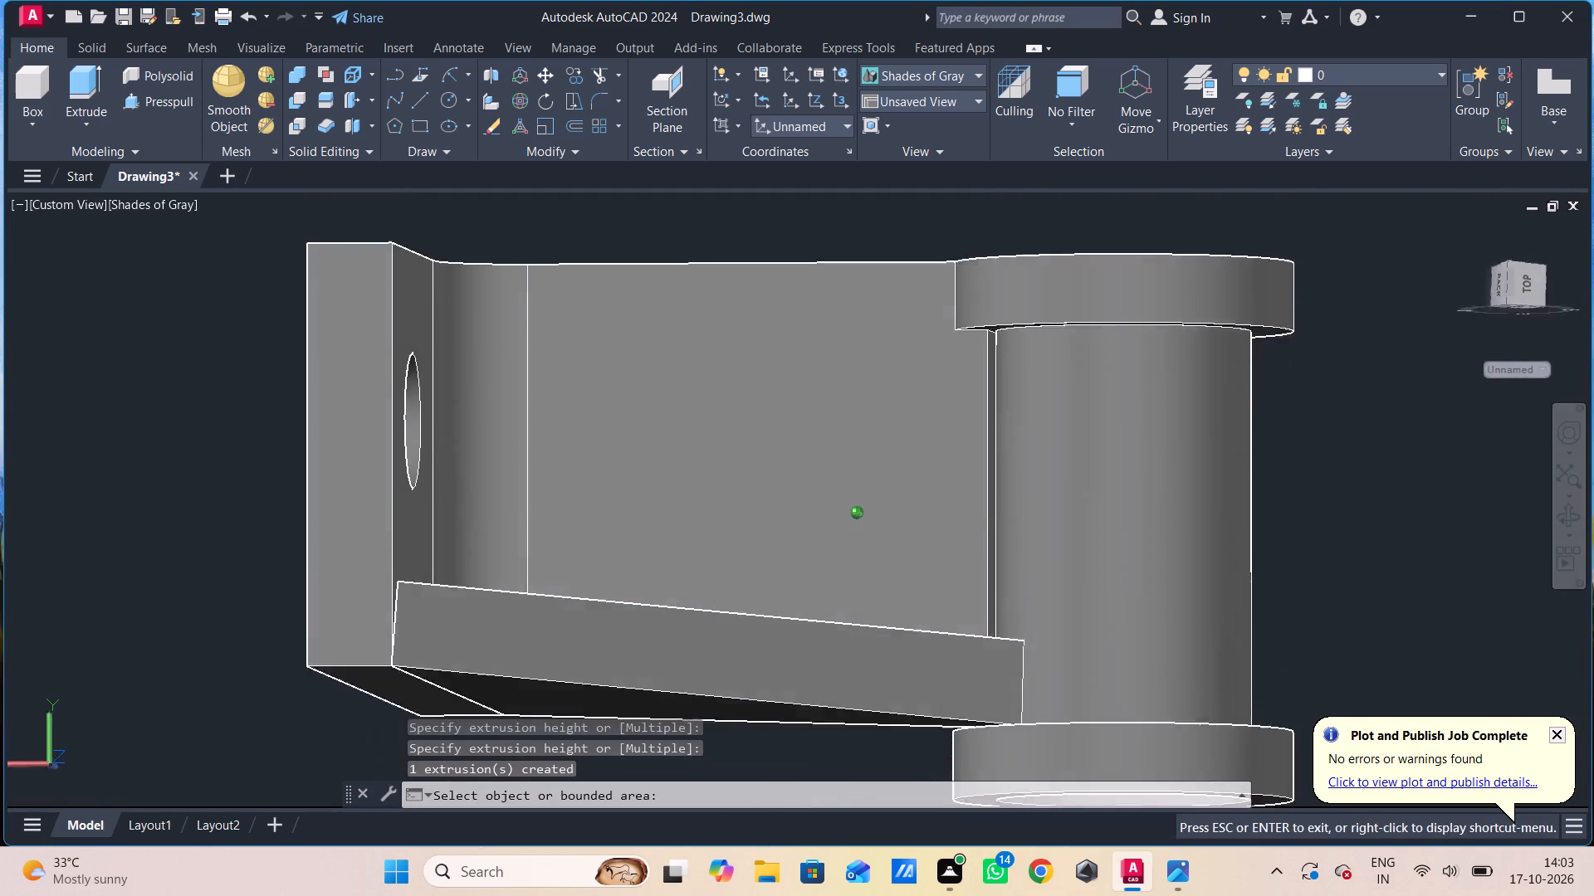
pyautogui.keyDown('shift'); pyautogui.moveTo(1011, 730); pyautogui.dragTo(1045, 757, button='middle'); pyautogui.keyUp('shift')
pyautogui.keyDown('shift'); pyautogui.moveTo(1025, 757); pyautogui.dragTo(950, 744, button='middle'); pyautogui.keyUp('shift')
pyautogui.keyDown('shift'); pyautogui.middleClick(879, 743); pyautogui.keyUp('shift')
pyautogui.keyDown('shift'); pyautogui.middleClick(879, 743); pyautogui.keyUp('shift')
pyautogui.keyDown('shift'); pyautogui.middleClick(924, 712); pyautogui.keyUp('shift')
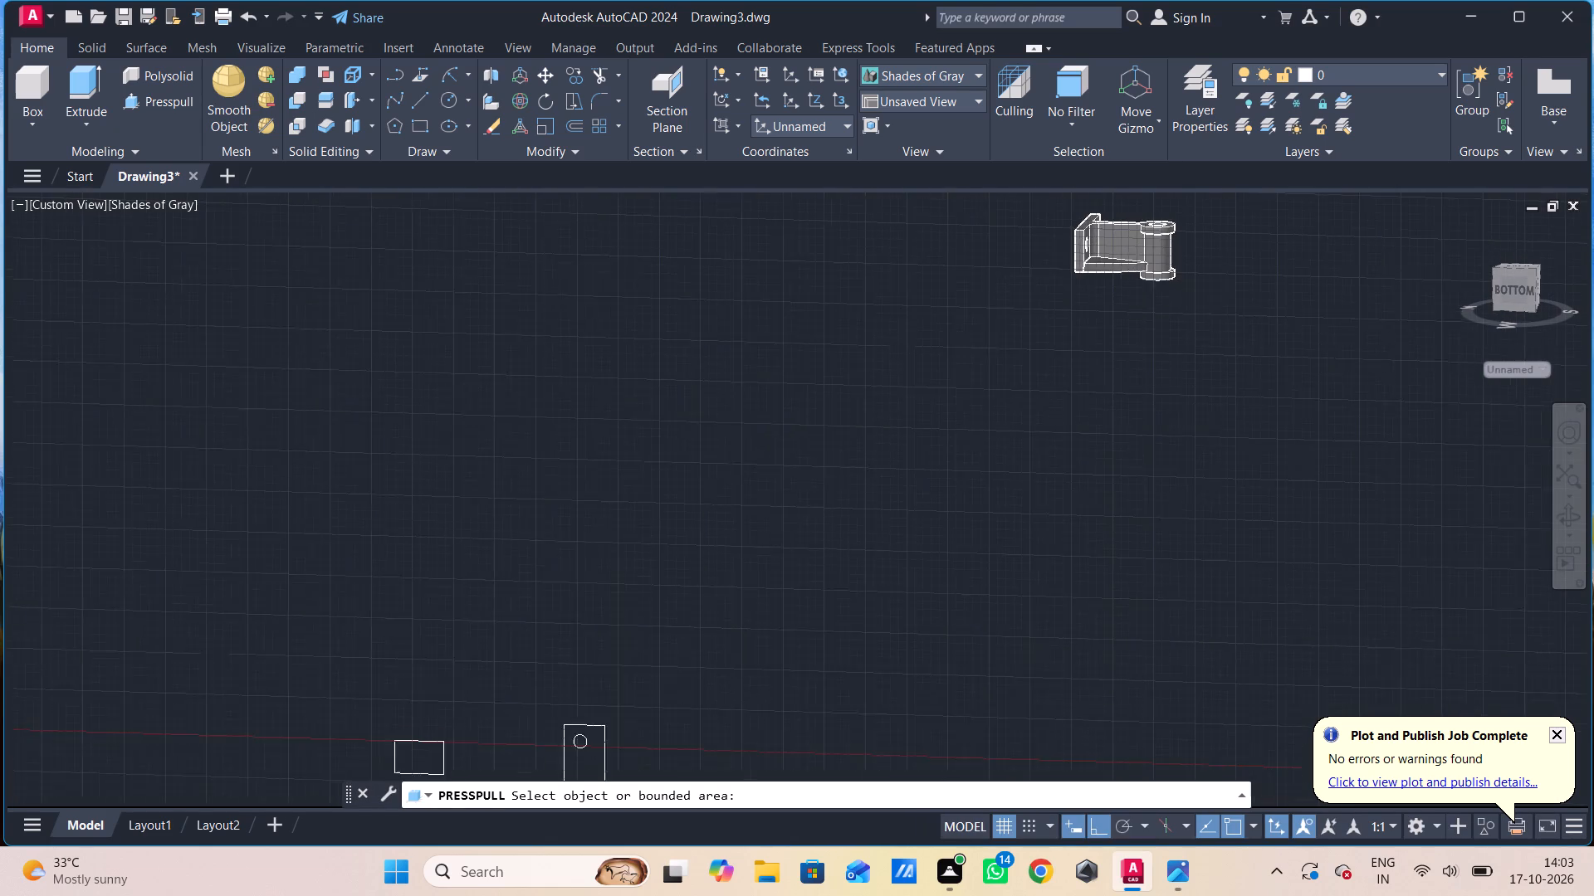
pyautogui.press('Escape')
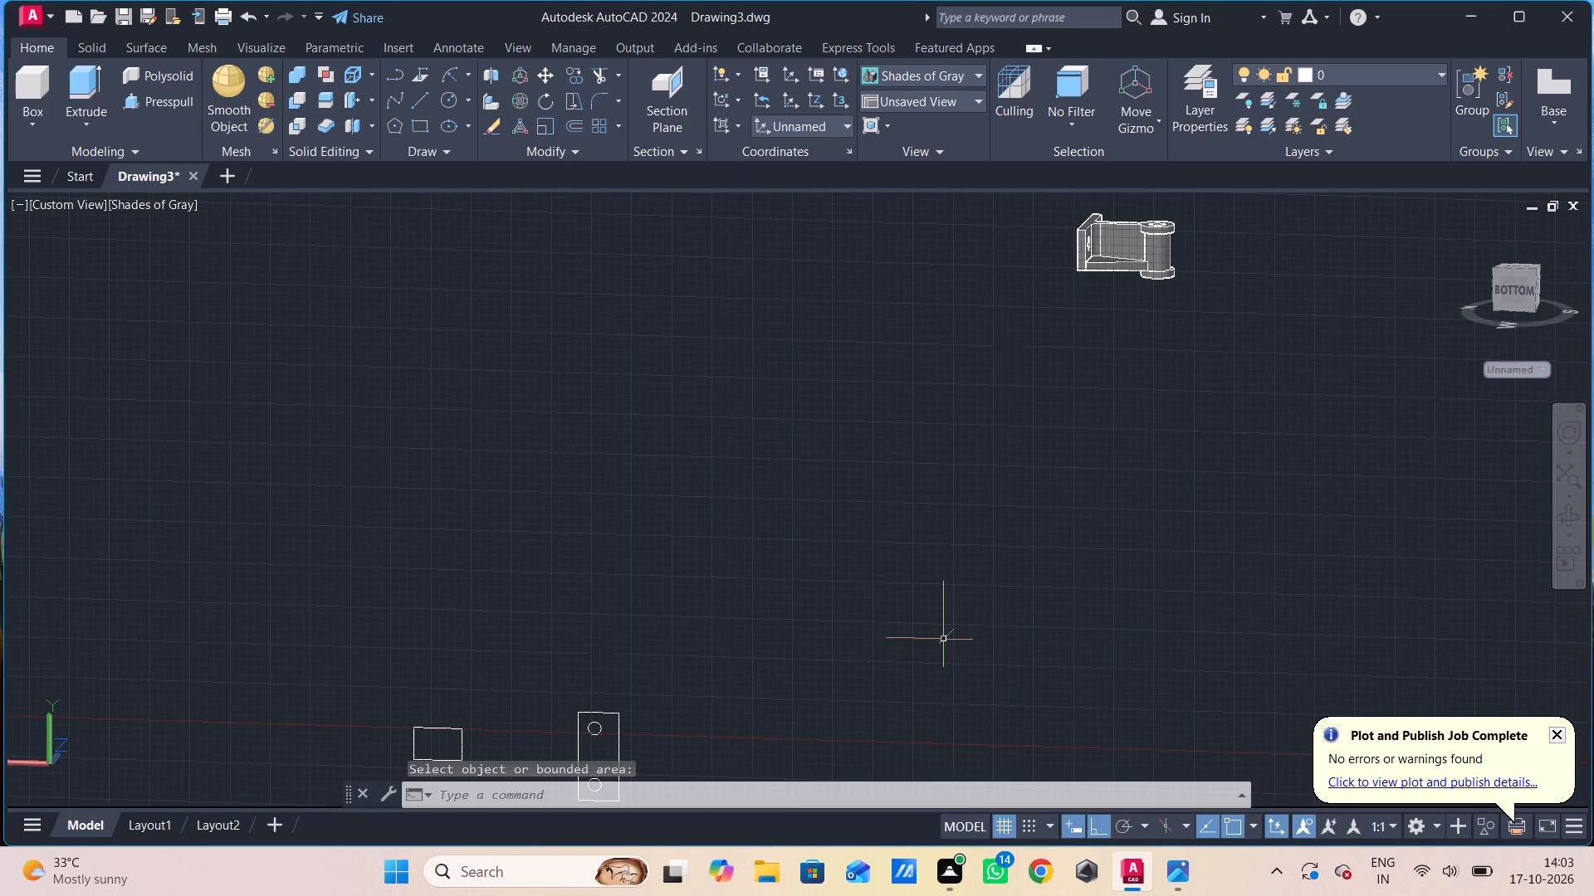
# Union all the bracket's solids, including the new rib extension, into one solid.
pyautogui.scroll(3, 944, 640)
pyautogui.scroll(-3, 950, 592)
pyautogui.moveTo(950, 596); pyautogui.dragTo(816, 790, button='middle')
pyautogui.scroll(3, 869, 616)
pyautogui.moveTo(873, 597); pyautogui.dragTo(873, 607, button='middle')
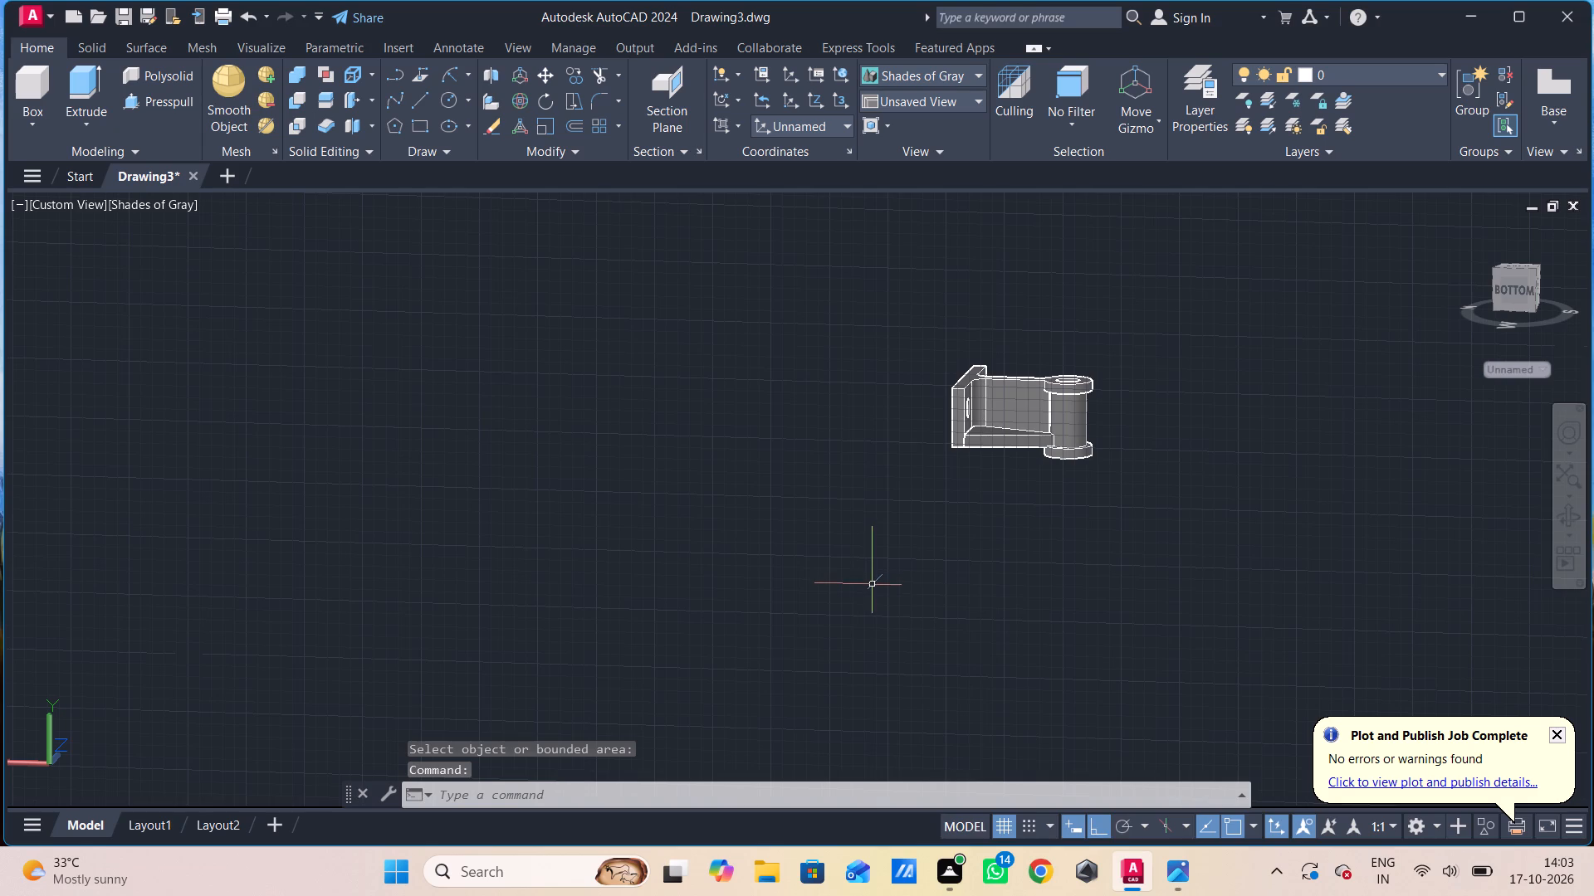
pyautogui.moveTo(873, 607); pyautogui.dragTo(840, 729, button='middle')
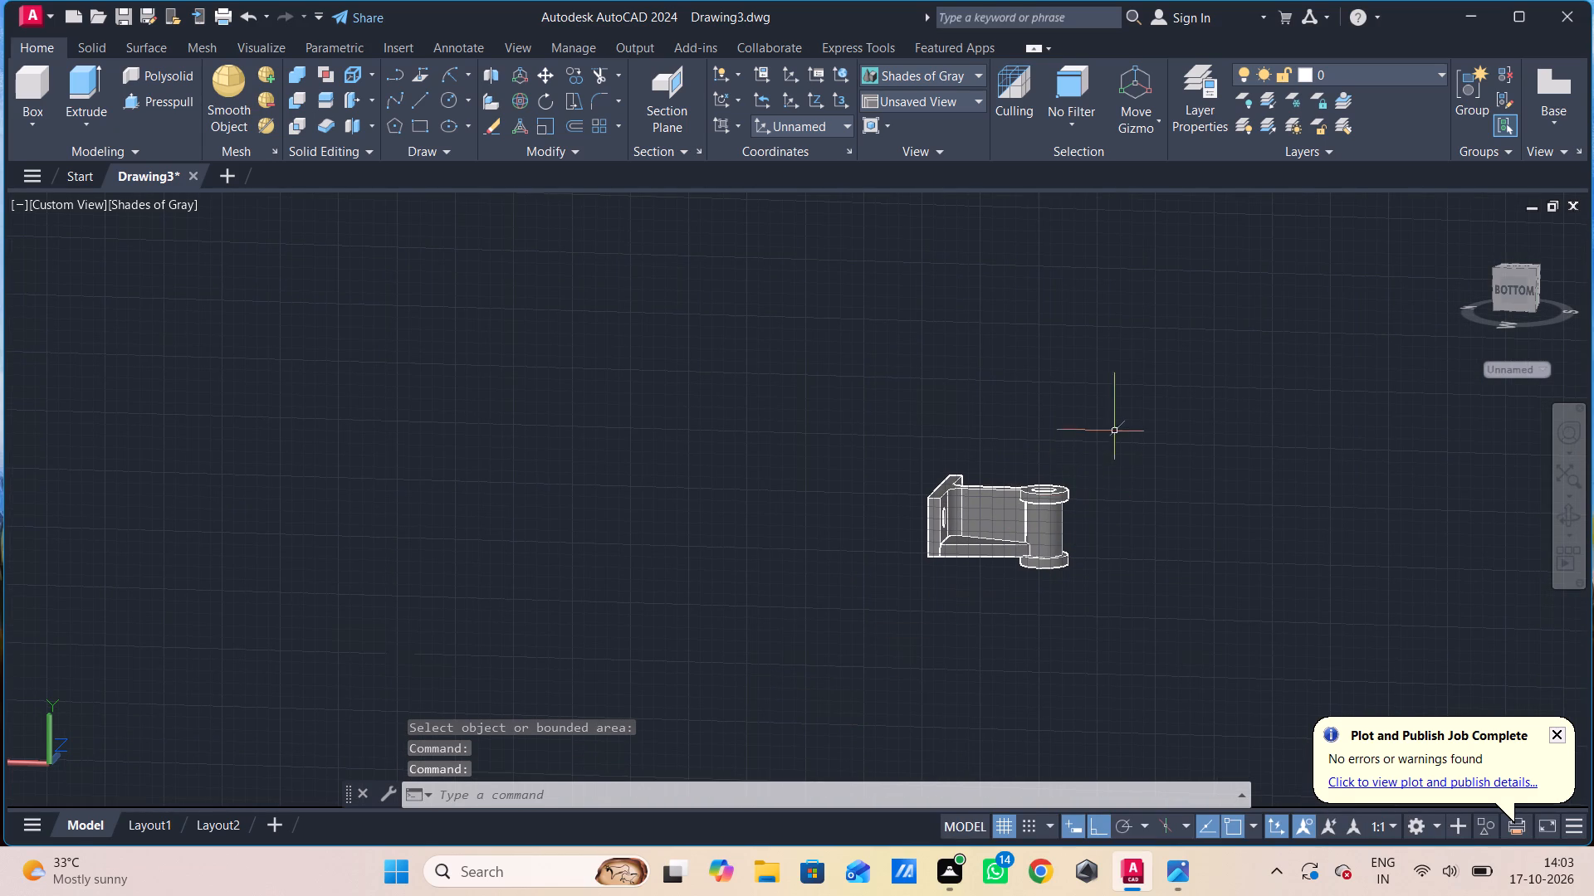
pyautogui.click(1115, 407)
pyautogui.click(775, 607)
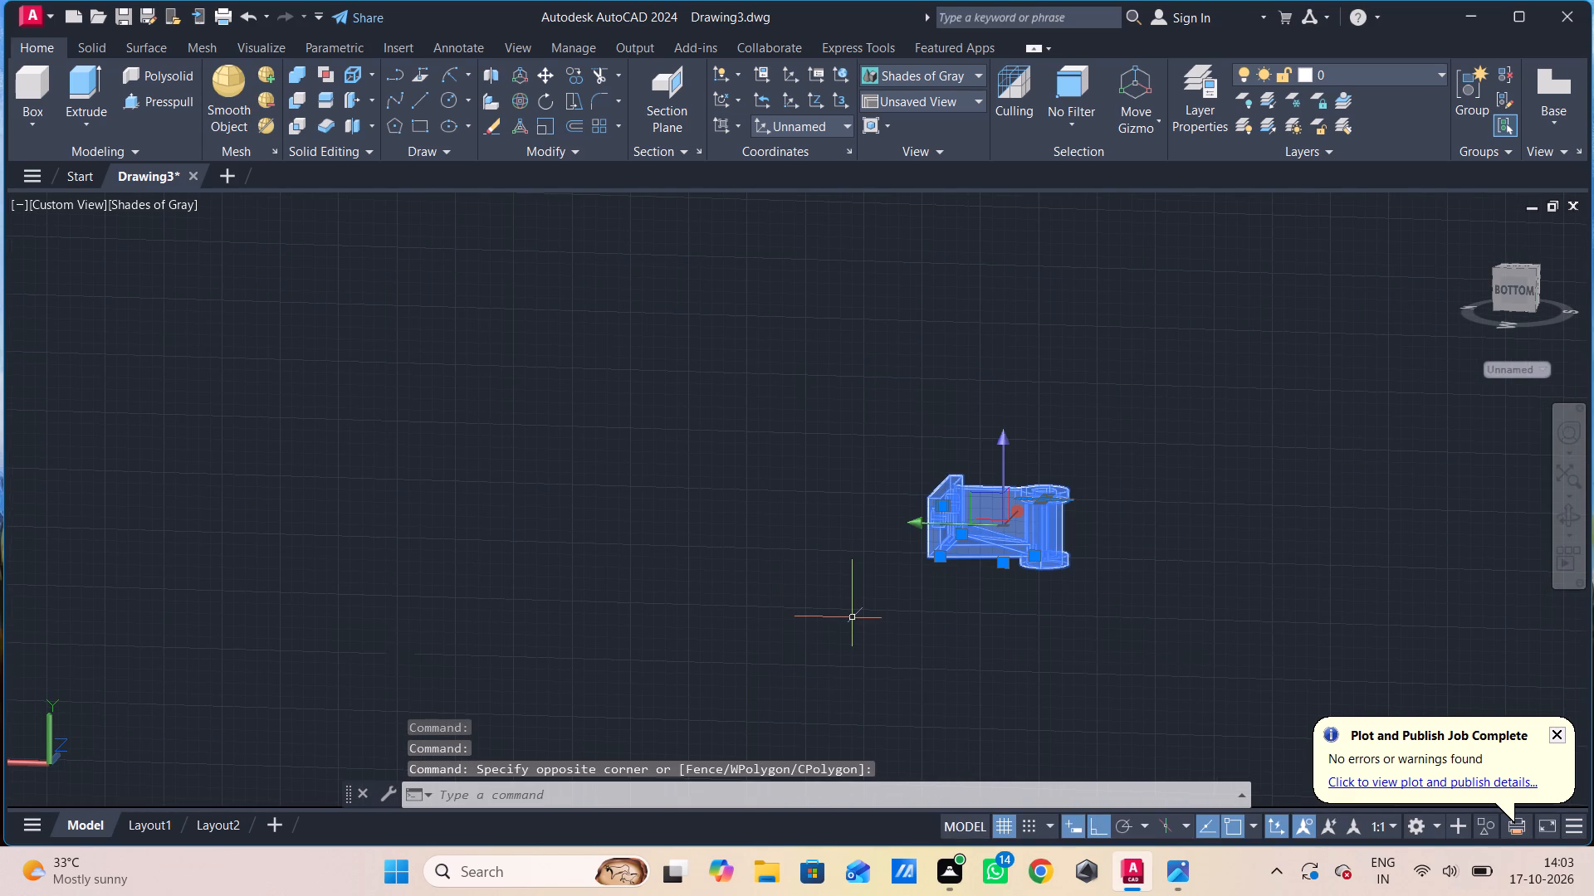
pyautogui.write('uni')
pyautogui.press('space')
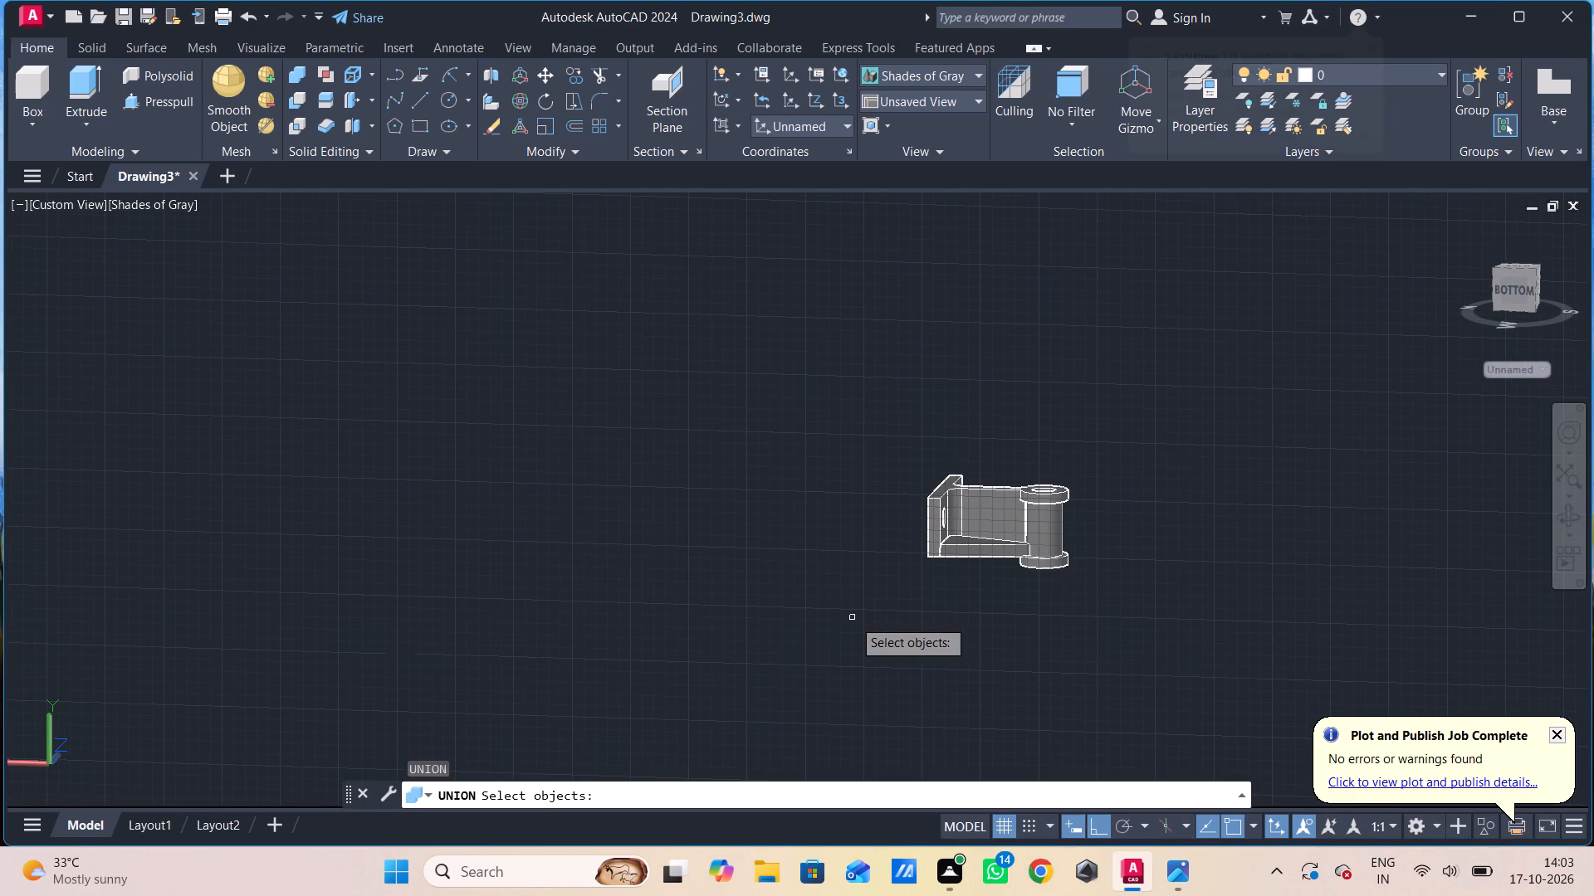
pyautogui.moveTo(1111, 406); pyautogui.dragTo(1121, 416)
pyautogui.click(770, 724)
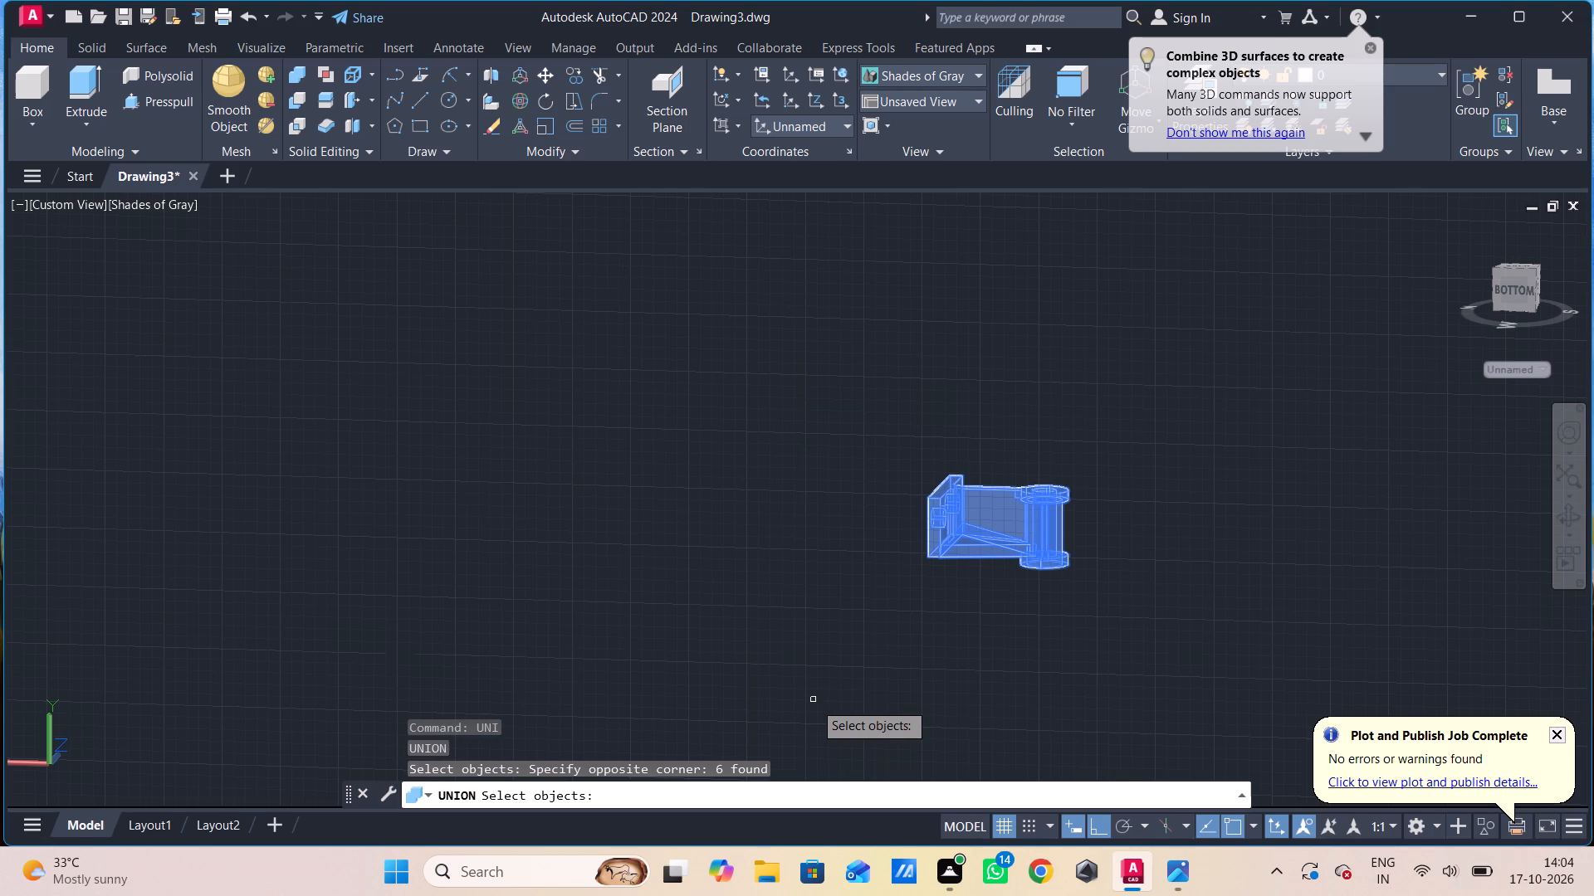
pyautogui.press('Return')
pyautogui.press('Return')
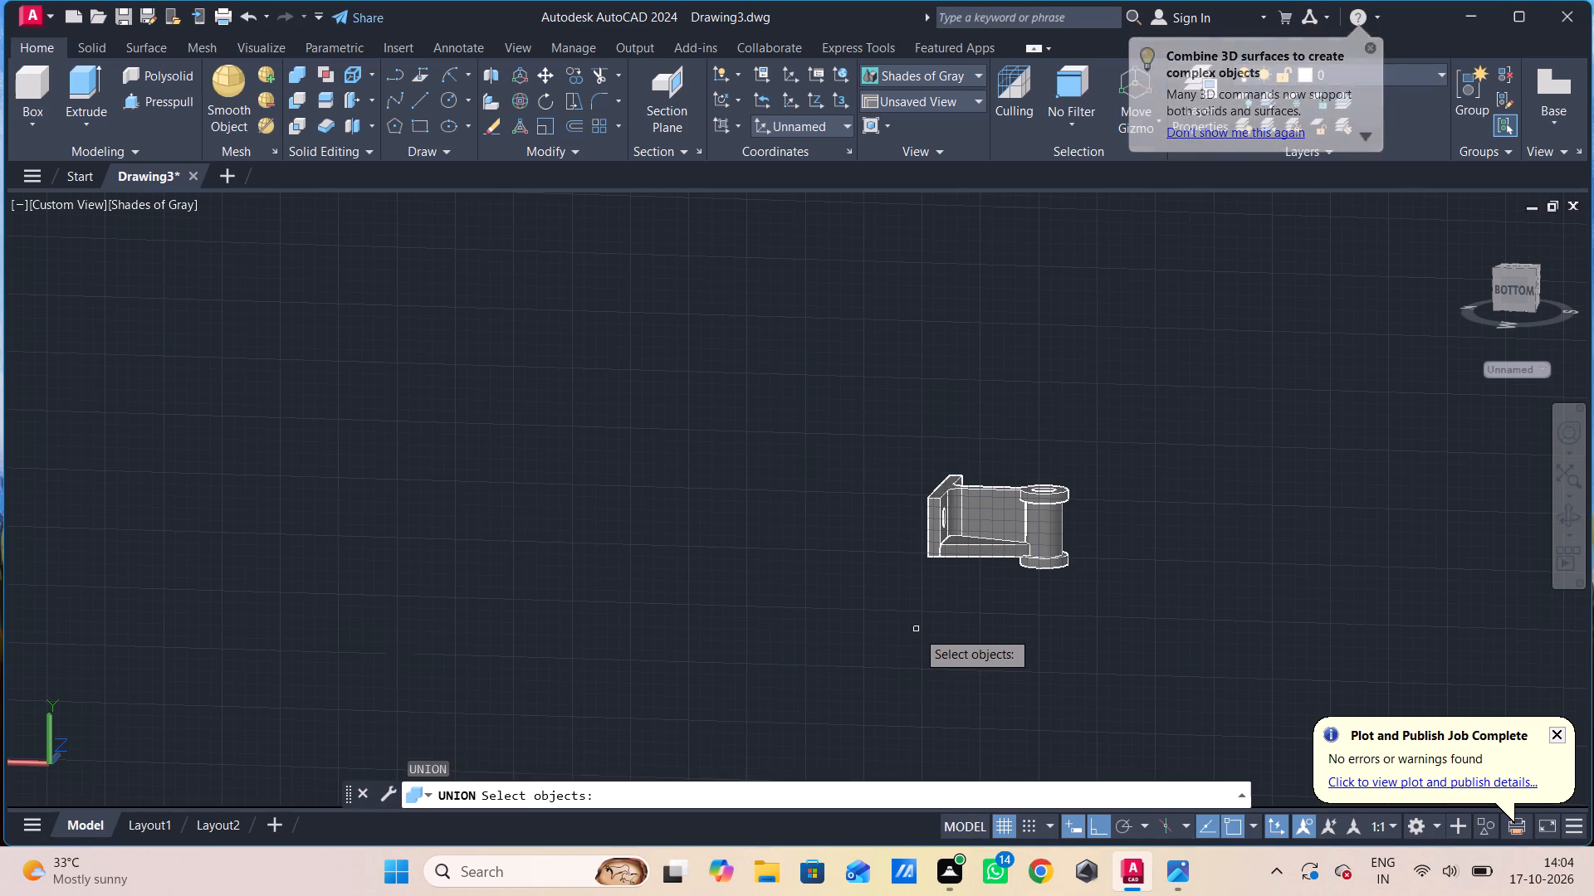
pyautogui.press('Escape')
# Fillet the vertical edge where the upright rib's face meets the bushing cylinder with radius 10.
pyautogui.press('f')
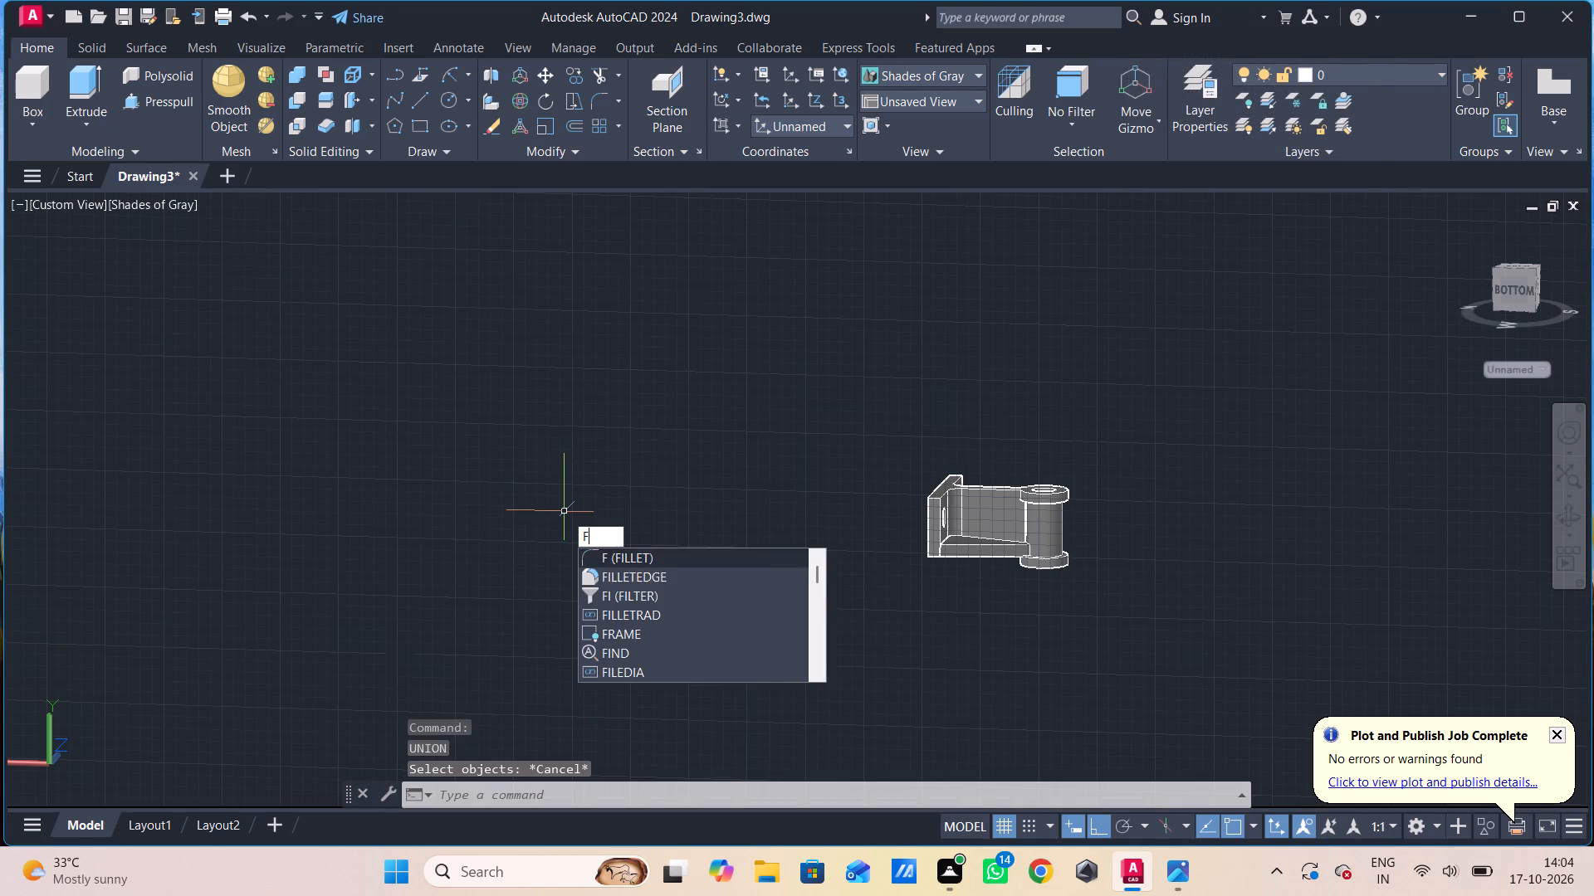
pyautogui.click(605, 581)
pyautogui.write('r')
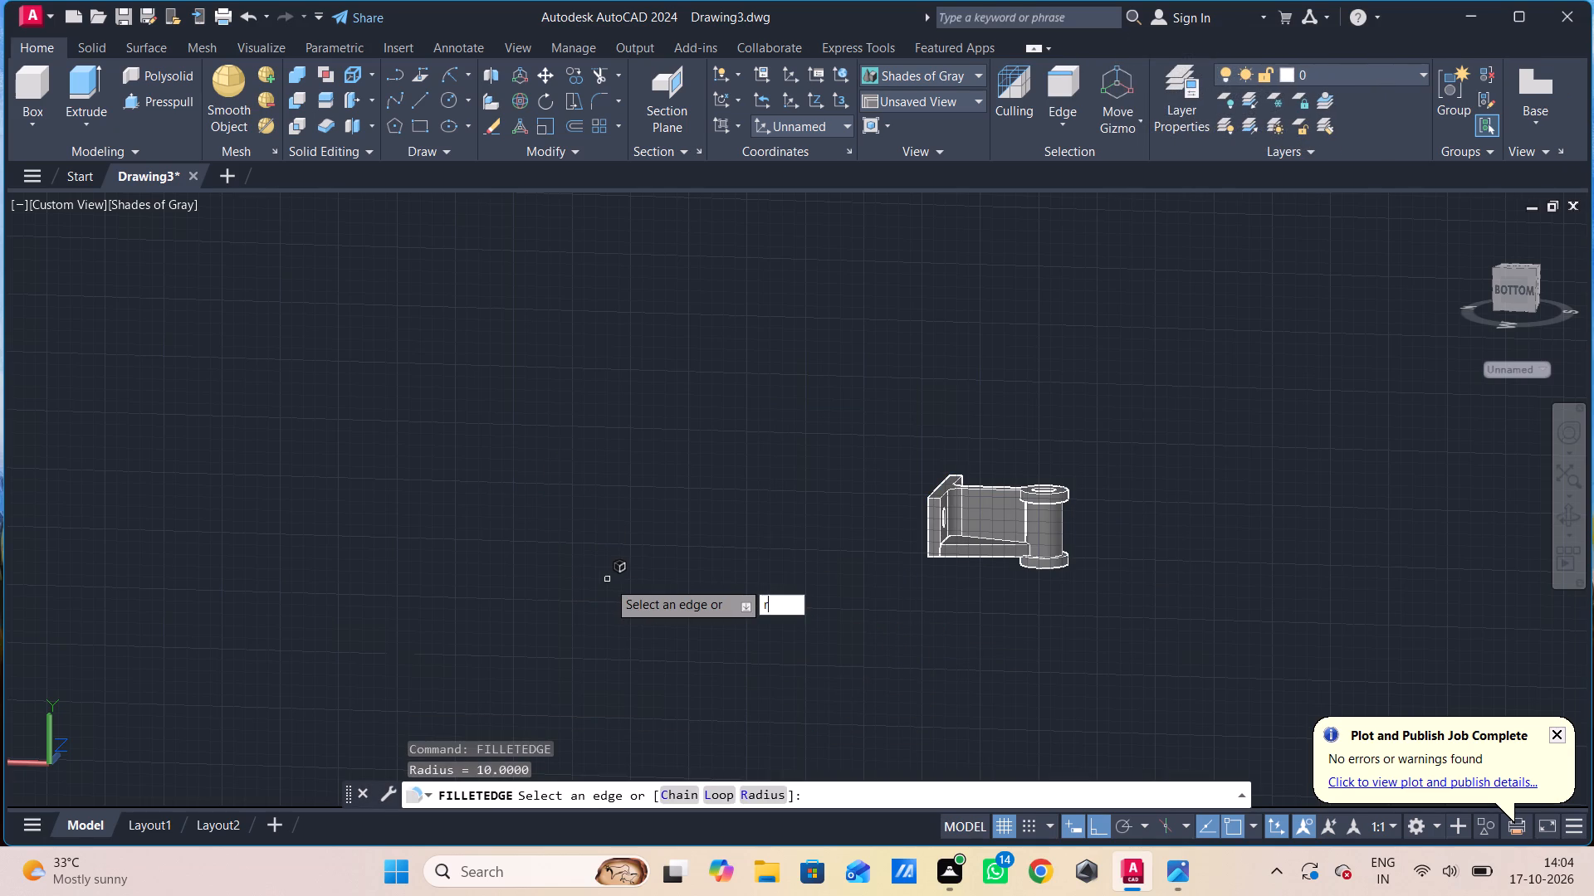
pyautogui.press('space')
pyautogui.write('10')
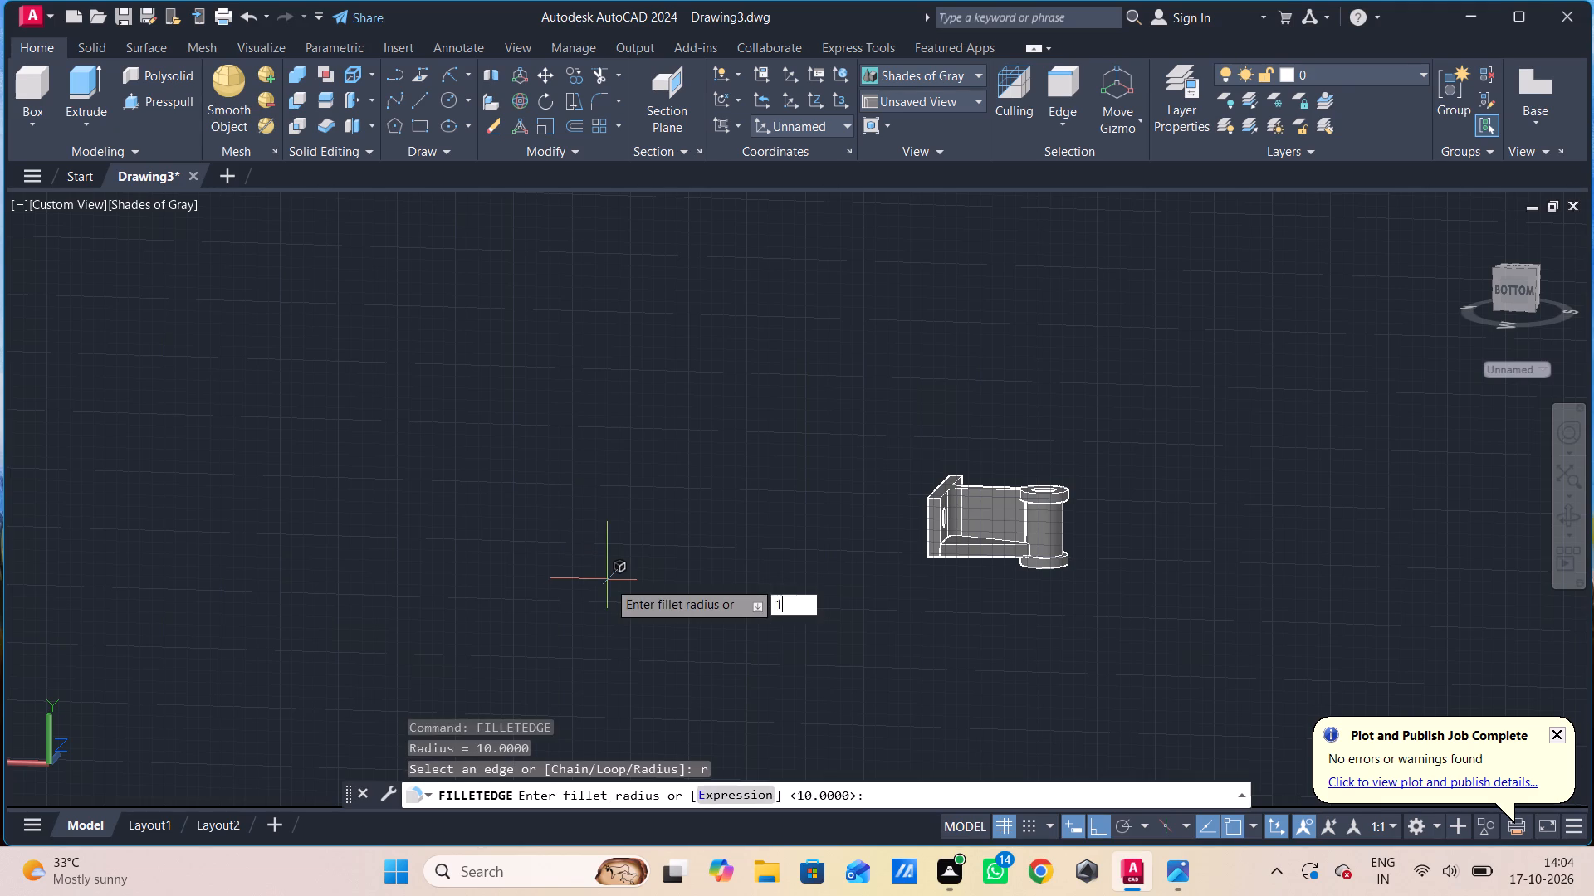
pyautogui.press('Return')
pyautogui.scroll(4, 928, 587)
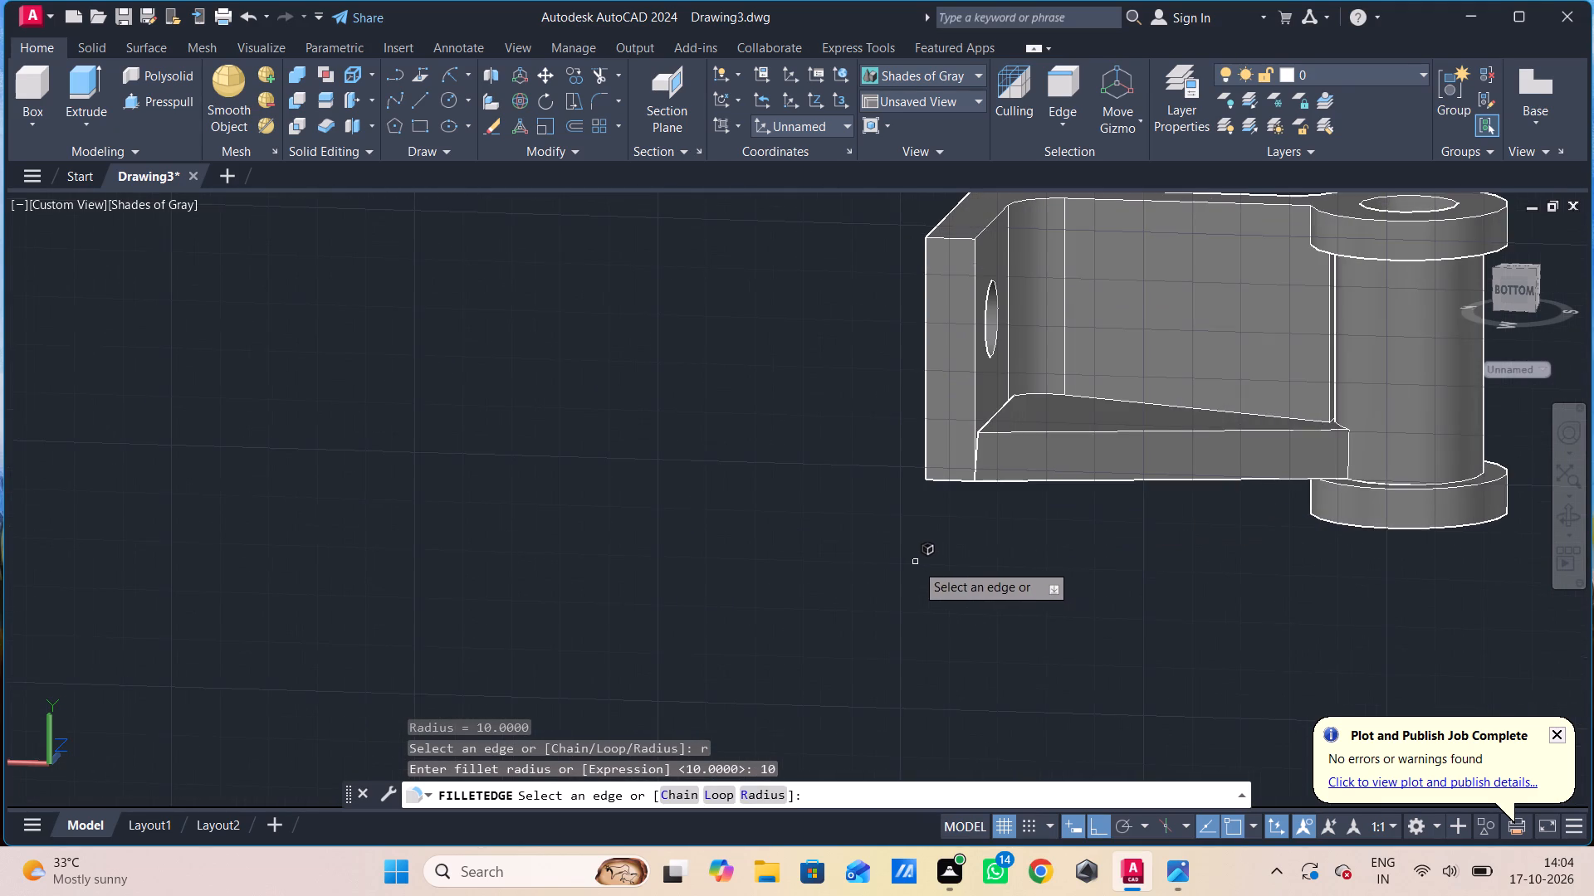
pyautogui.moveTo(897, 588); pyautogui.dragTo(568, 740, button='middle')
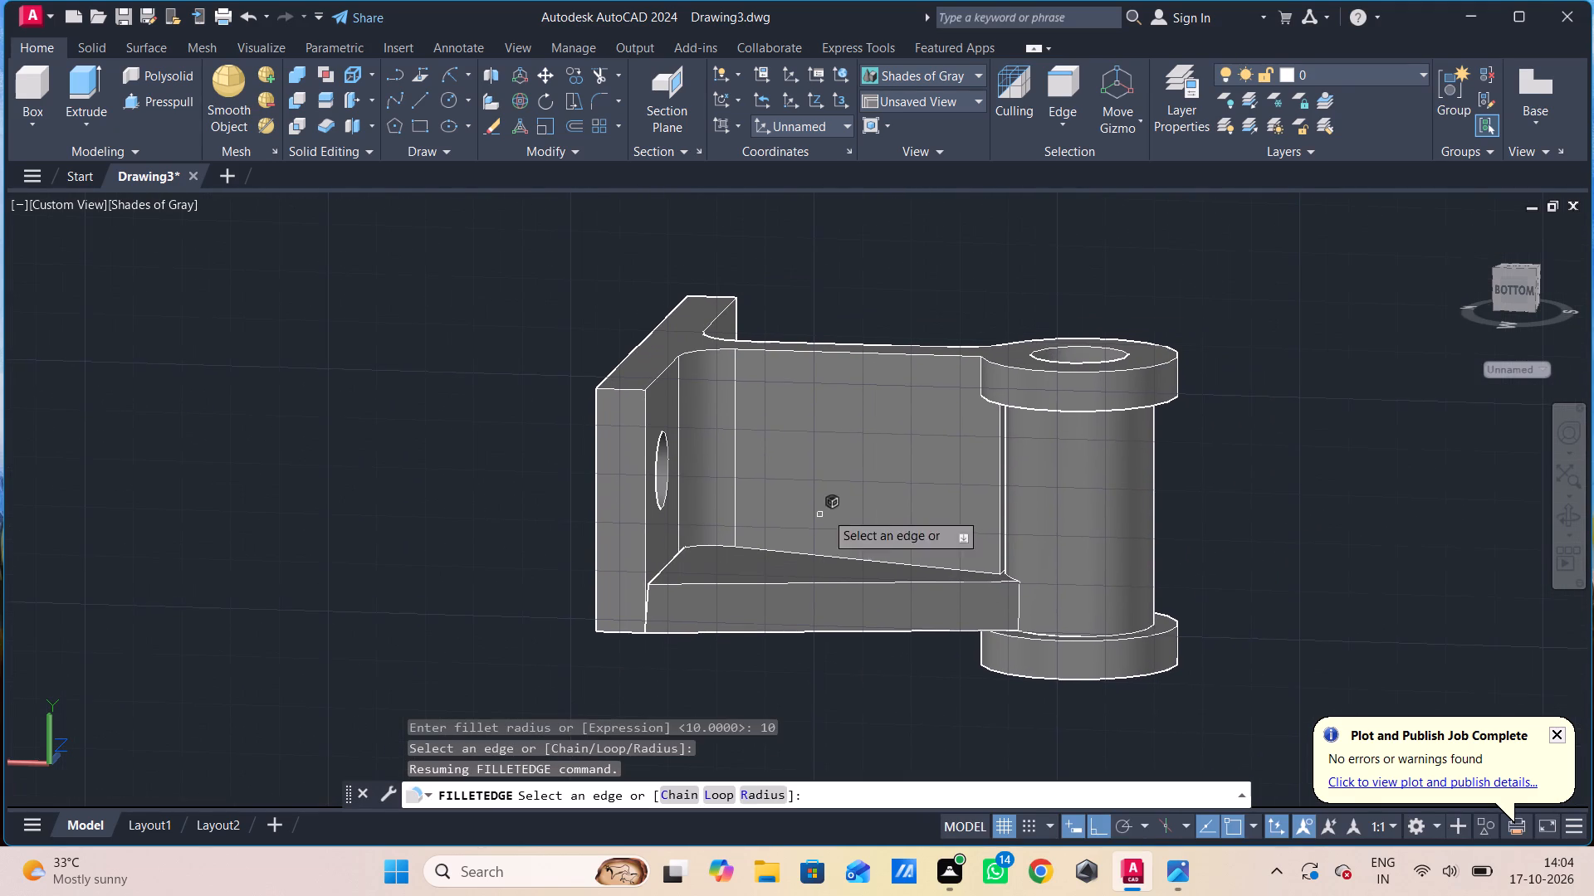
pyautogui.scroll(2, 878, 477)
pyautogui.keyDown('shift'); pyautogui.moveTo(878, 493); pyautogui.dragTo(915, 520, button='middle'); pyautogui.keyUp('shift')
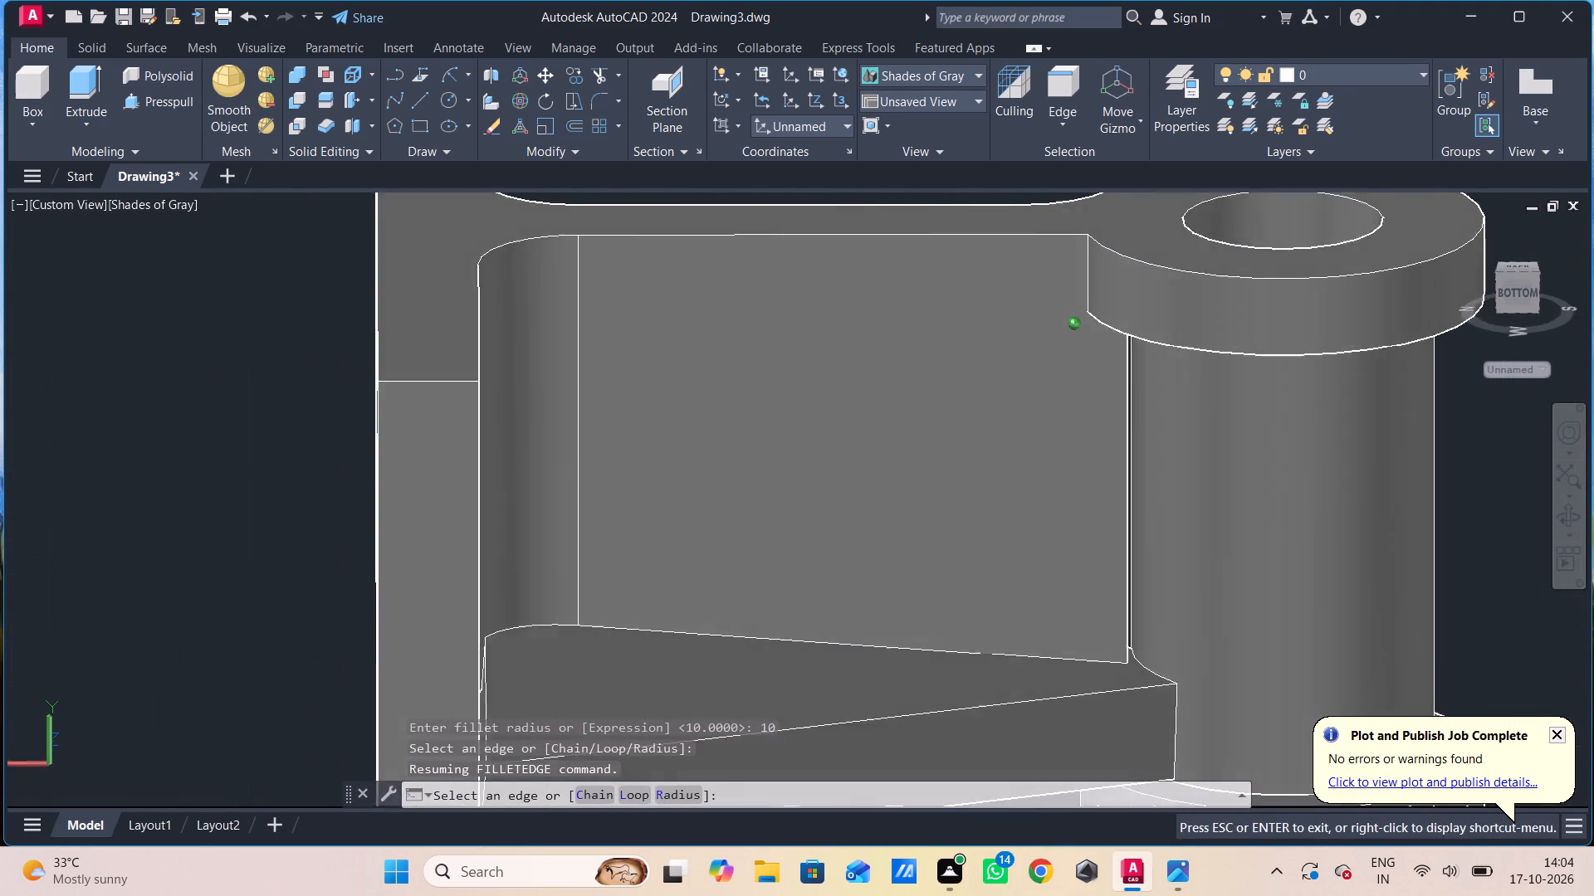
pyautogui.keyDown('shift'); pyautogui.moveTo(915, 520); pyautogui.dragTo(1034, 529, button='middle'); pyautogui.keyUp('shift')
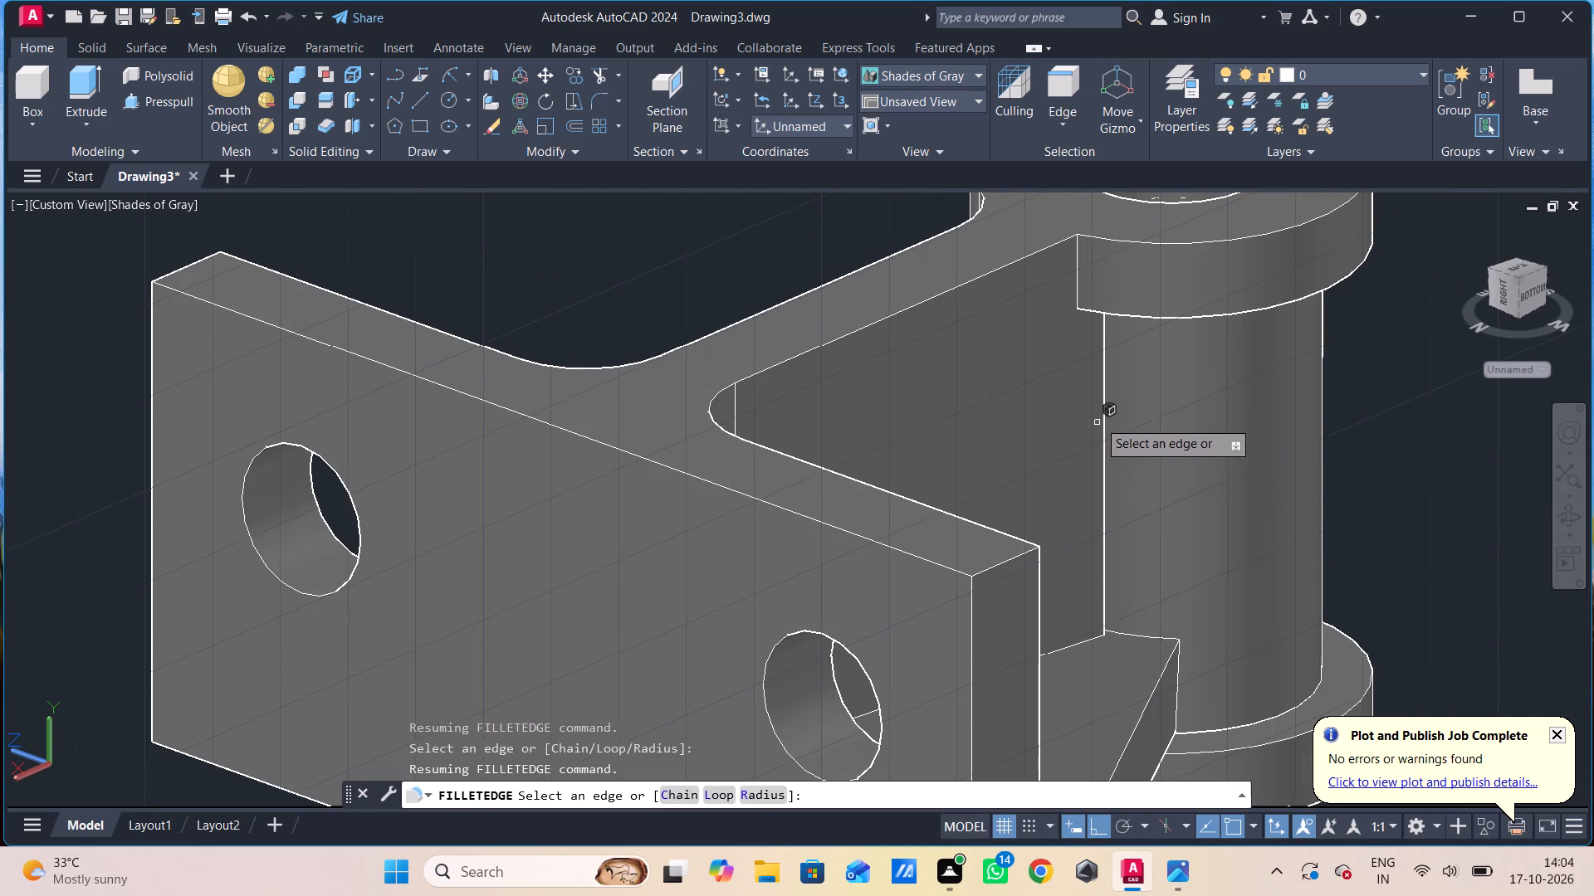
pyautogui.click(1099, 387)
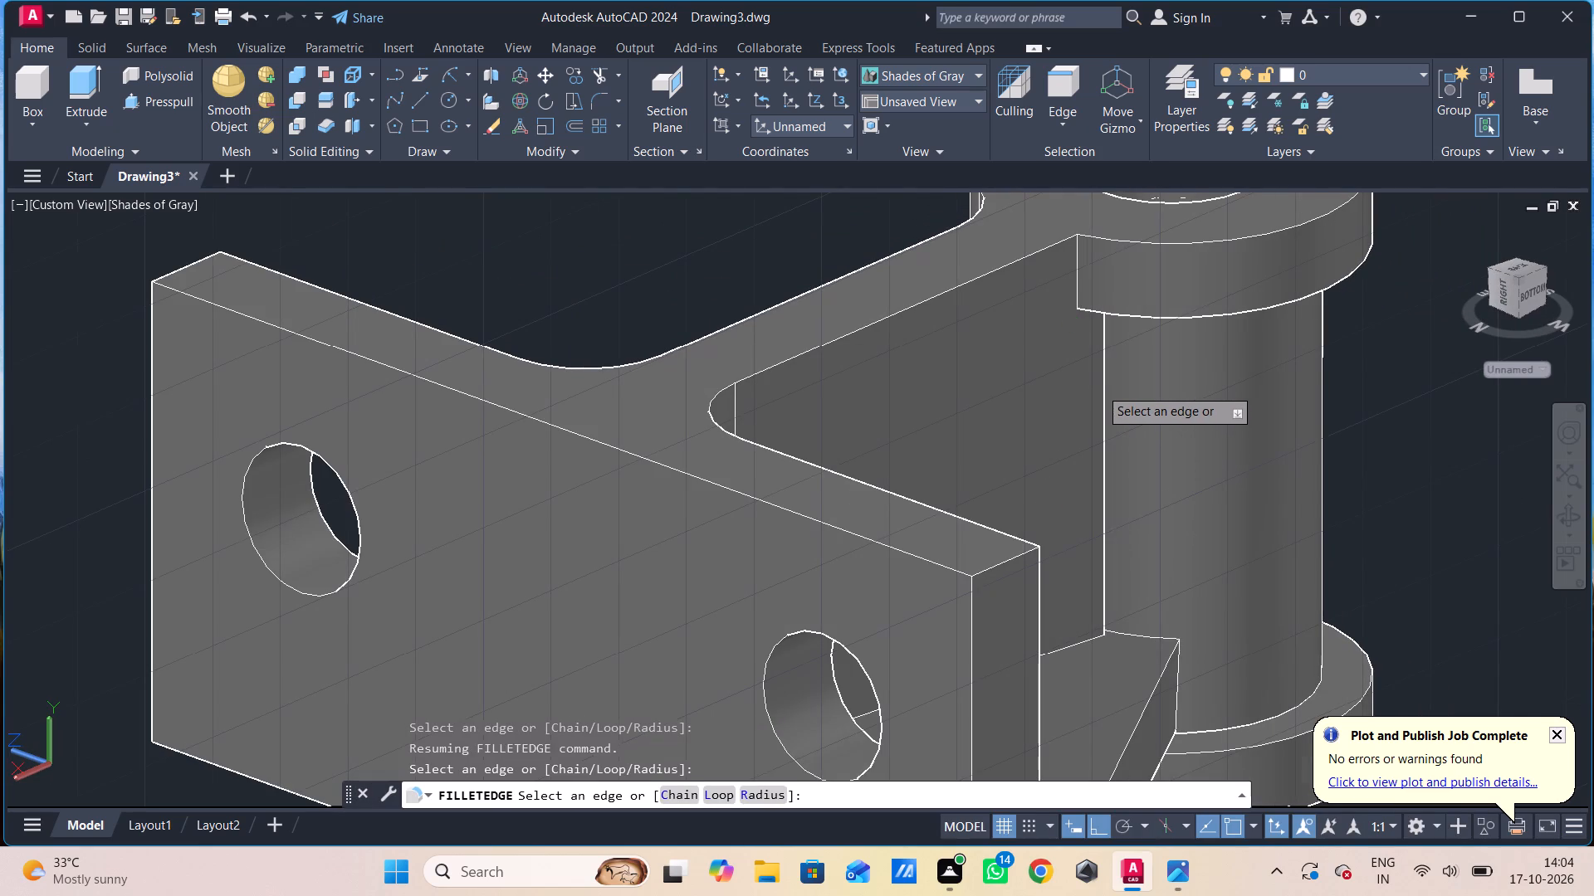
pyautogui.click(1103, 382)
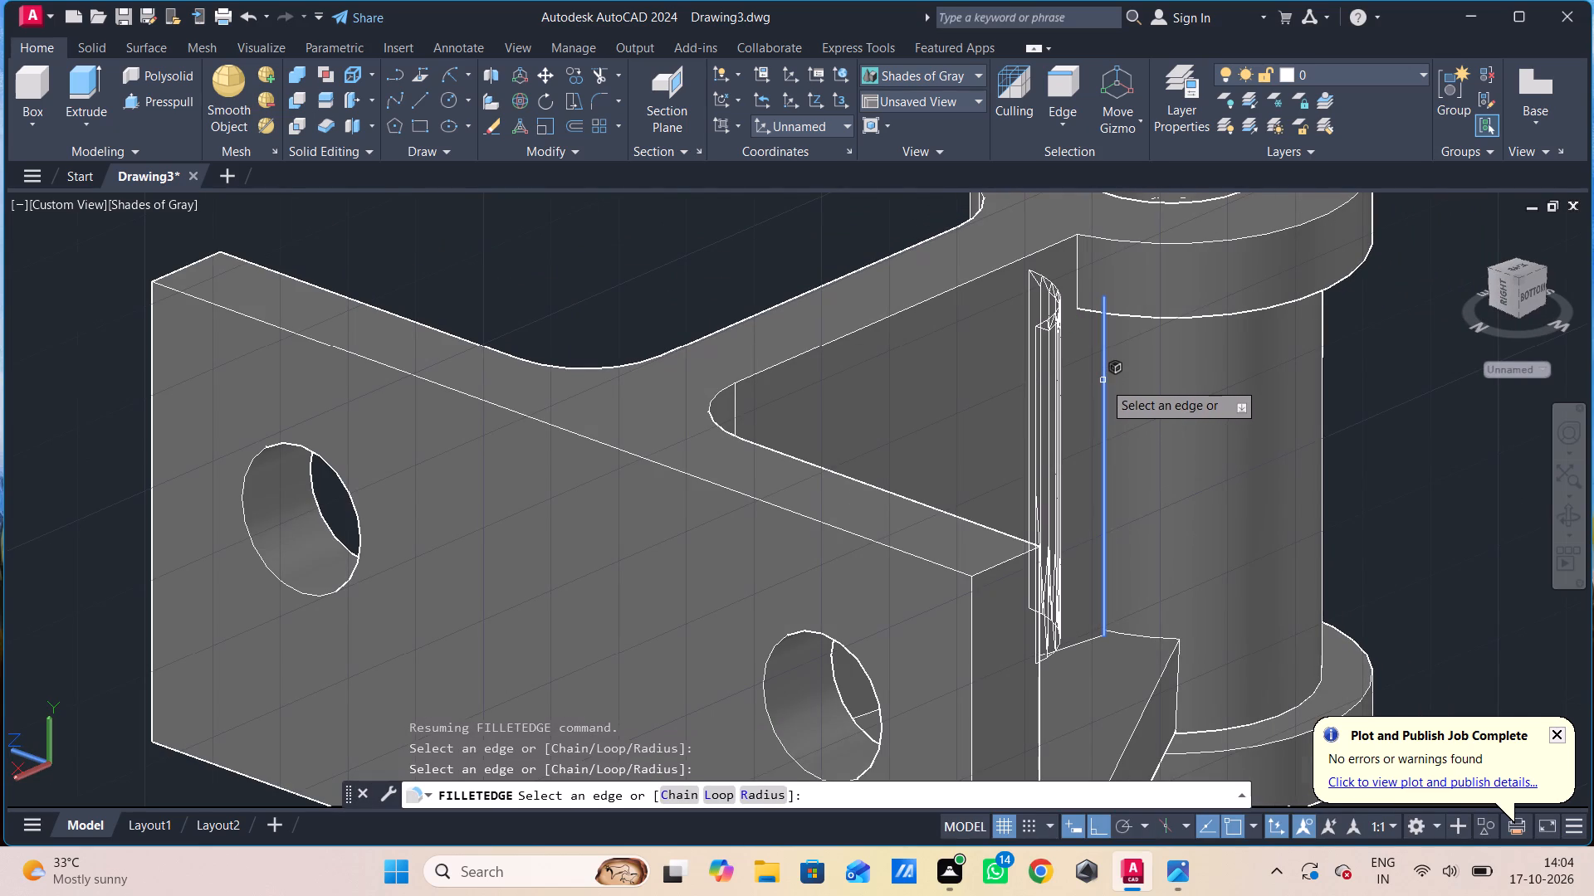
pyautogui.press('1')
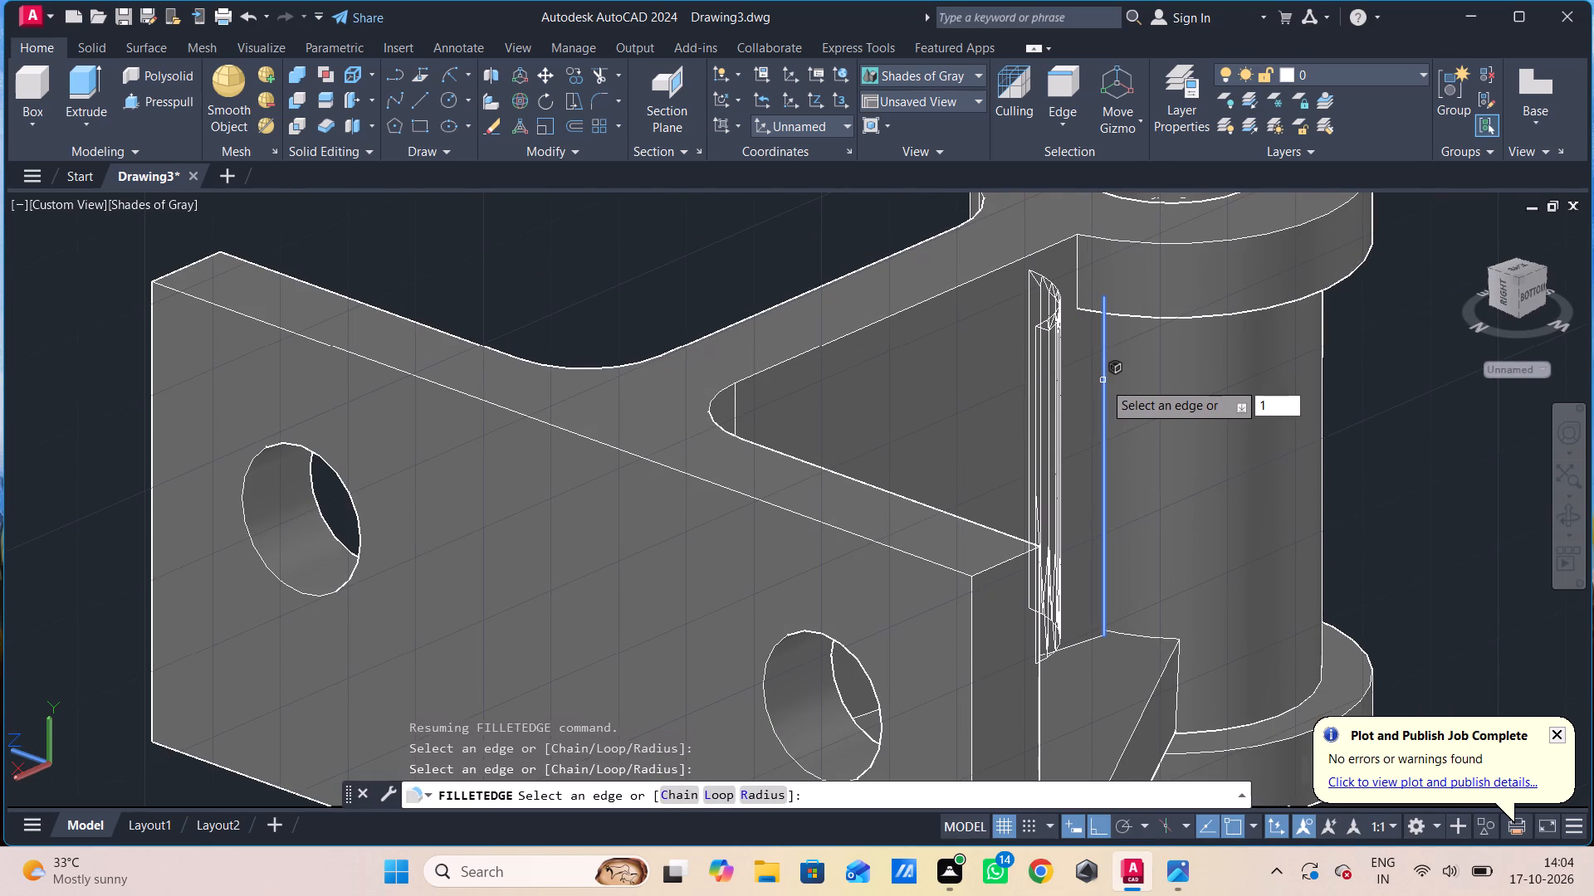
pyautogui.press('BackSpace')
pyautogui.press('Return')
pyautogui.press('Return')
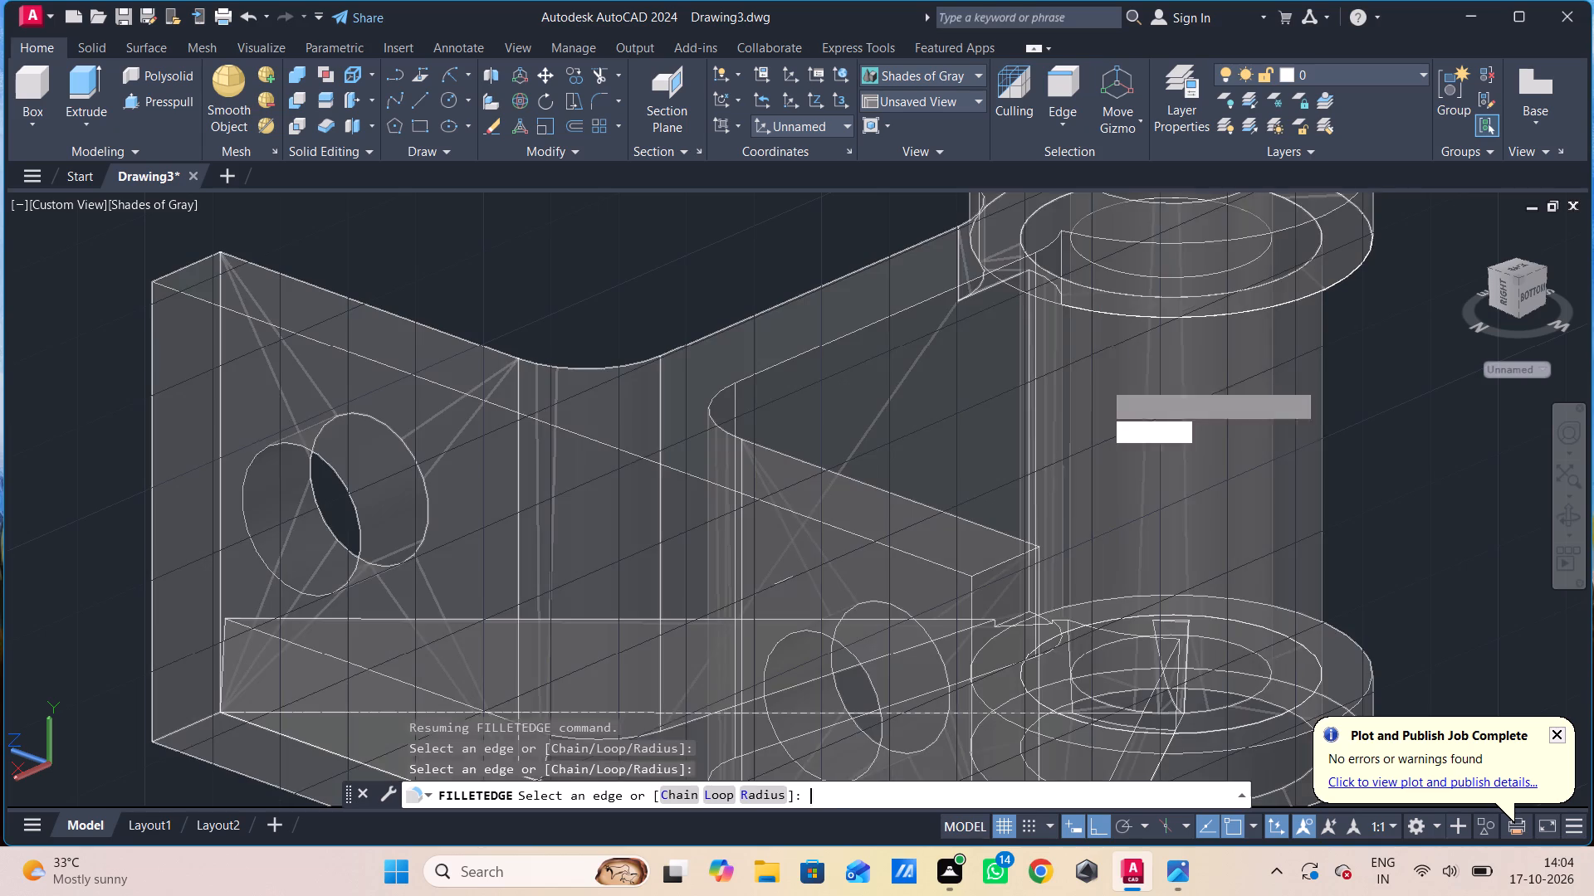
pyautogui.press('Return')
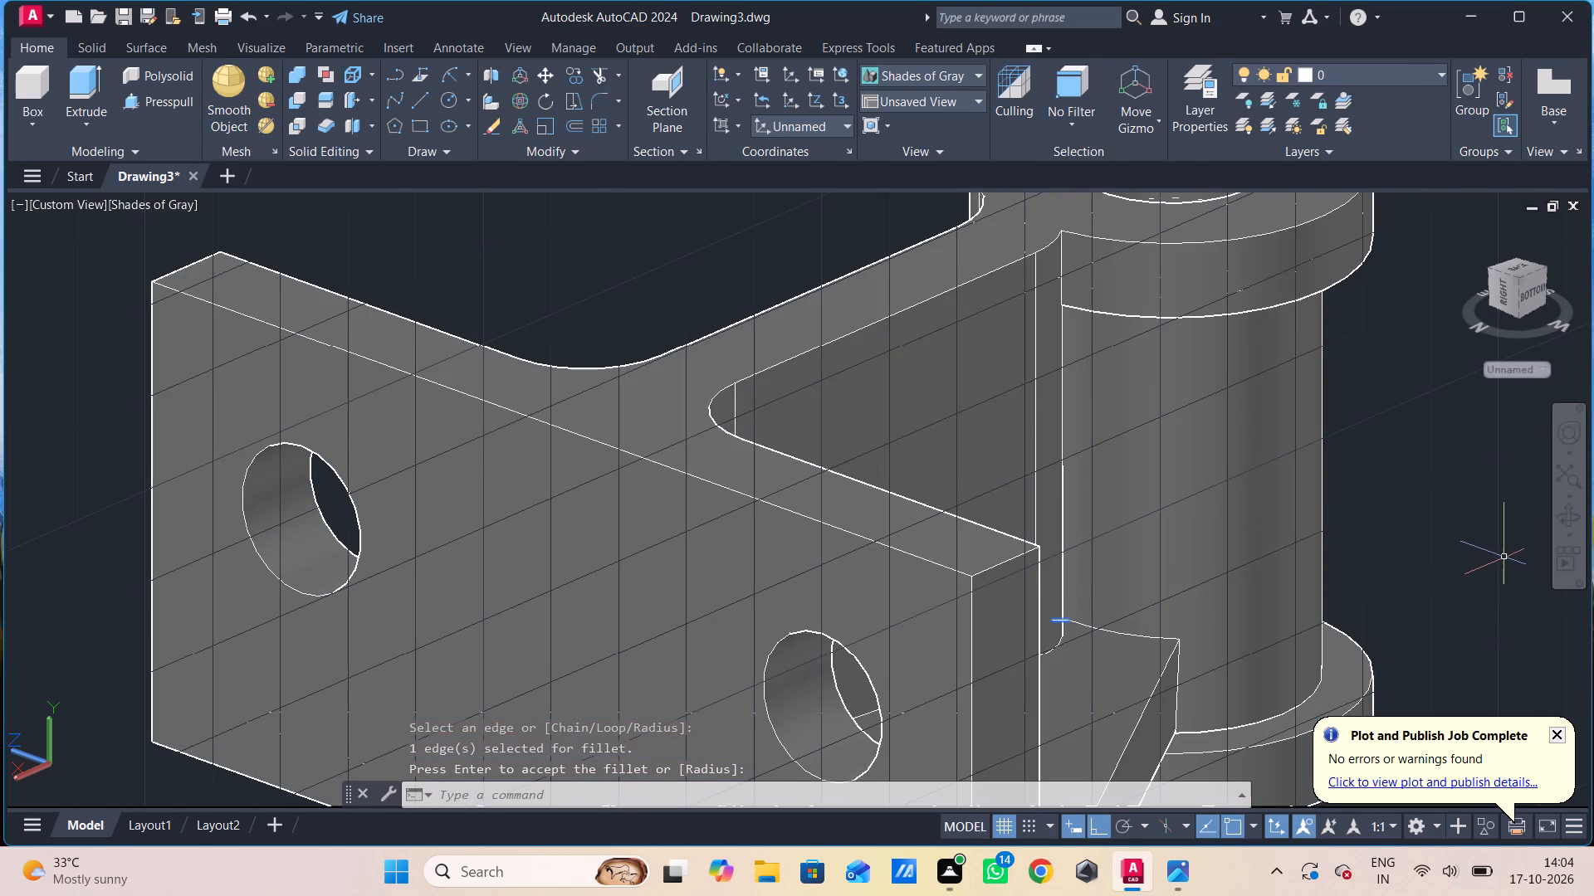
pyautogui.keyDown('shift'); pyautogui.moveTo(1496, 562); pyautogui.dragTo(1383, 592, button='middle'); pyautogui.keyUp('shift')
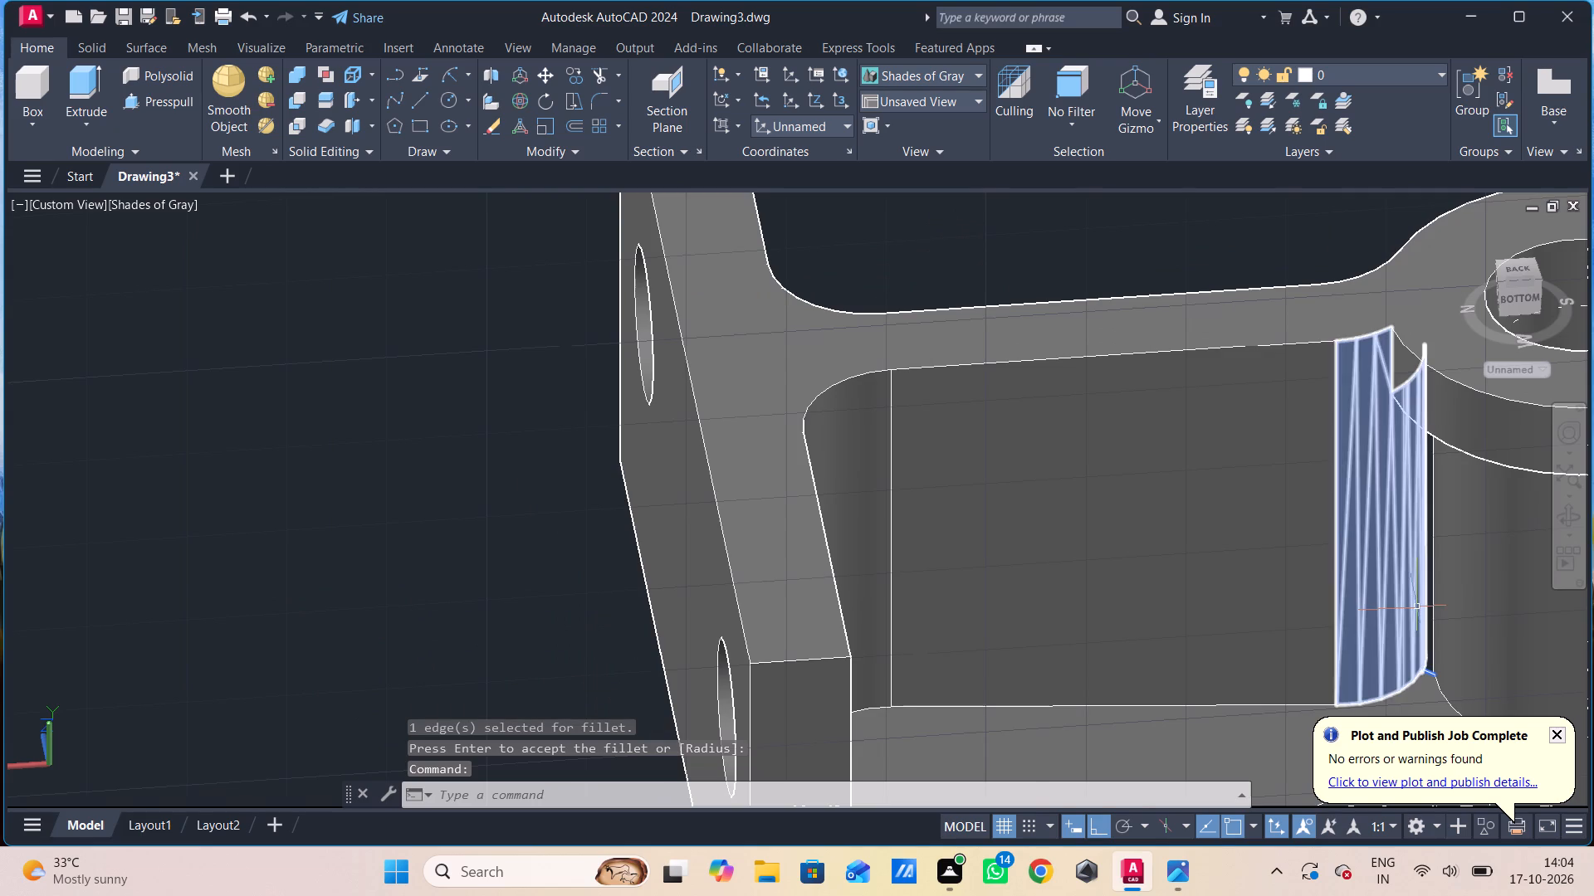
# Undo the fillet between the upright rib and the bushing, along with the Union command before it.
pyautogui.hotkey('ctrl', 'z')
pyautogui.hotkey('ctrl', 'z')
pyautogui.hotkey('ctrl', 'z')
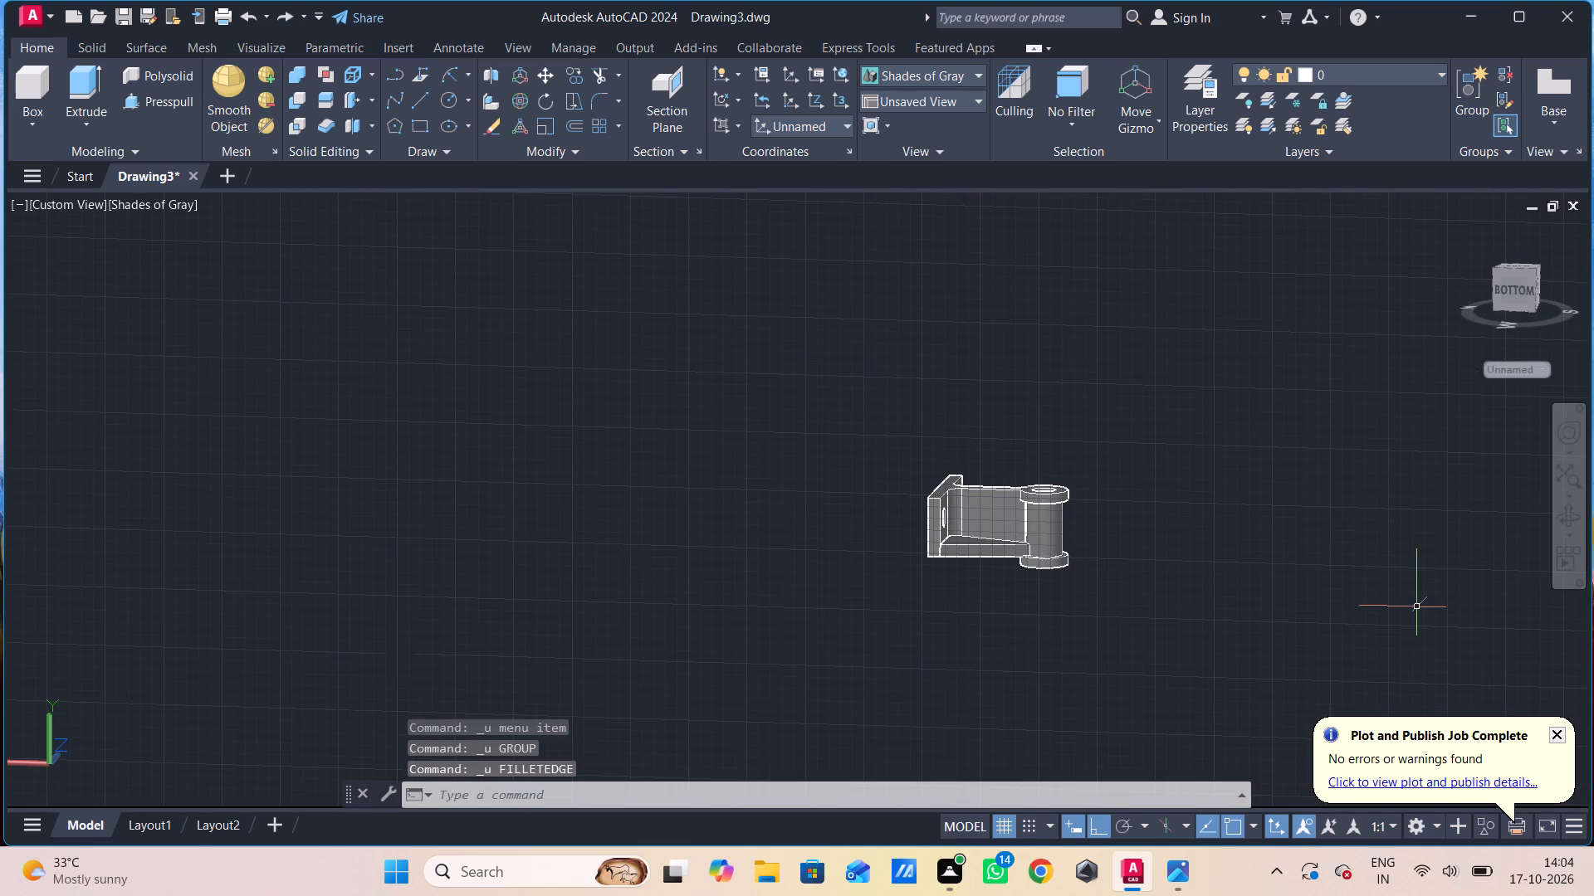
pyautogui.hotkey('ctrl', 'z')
# Fillet the short vertical edge where the upright rib's face meets the bushing's upper collar with radius 10.
pyautogui.scroll(2, 1253, 606)
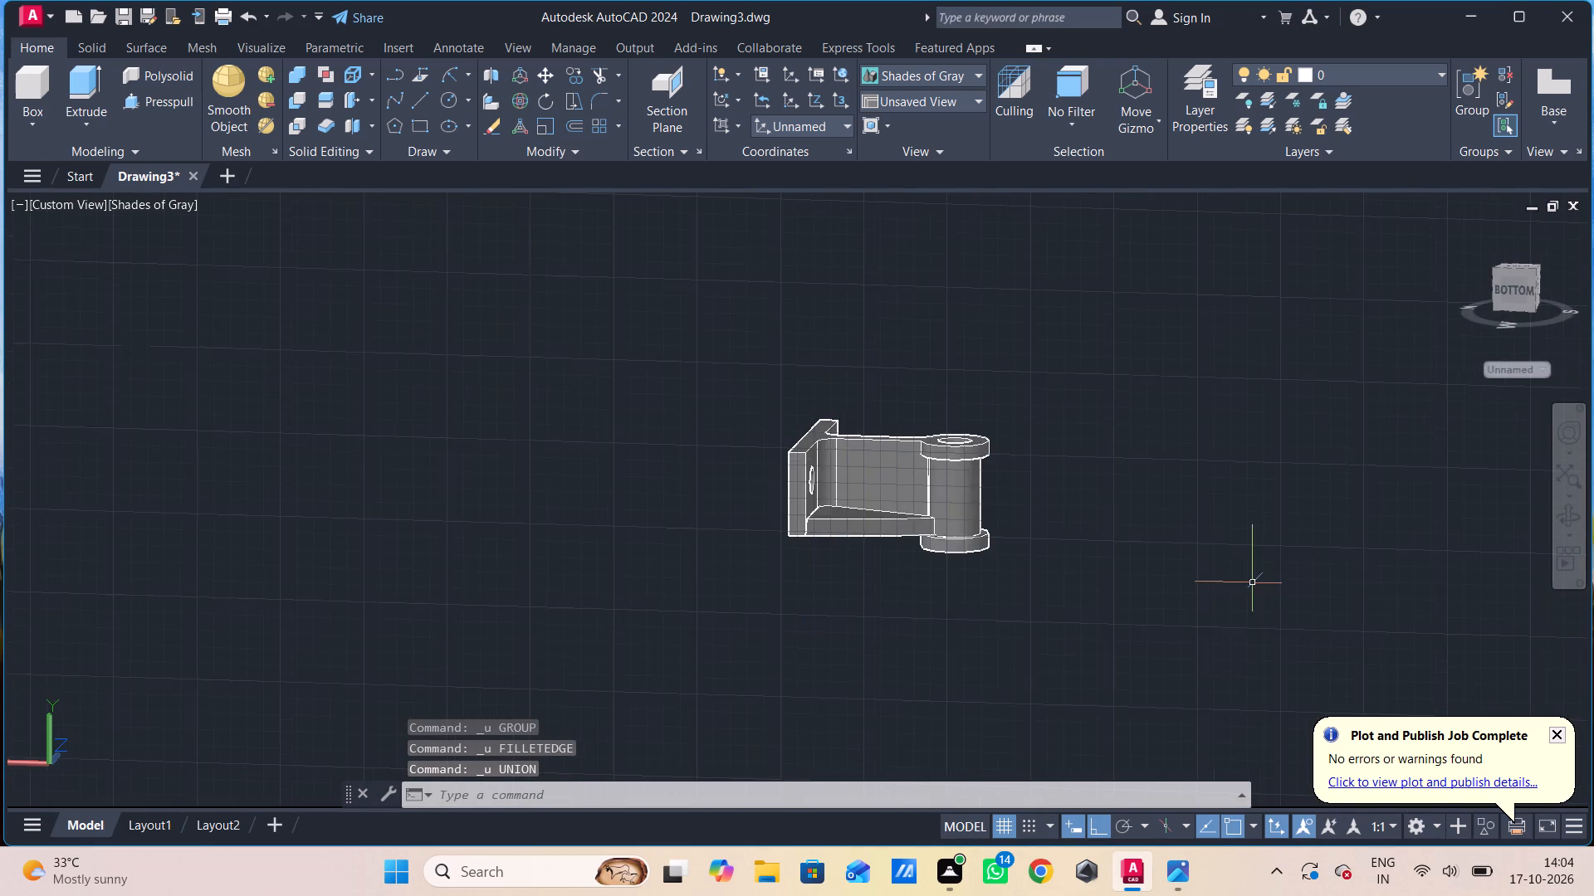
pyautogui.scroll(3, 1253, 584)
pyautogui.moveTo(517, 524); pyautogui.dragTo(750, 557, button='middle')
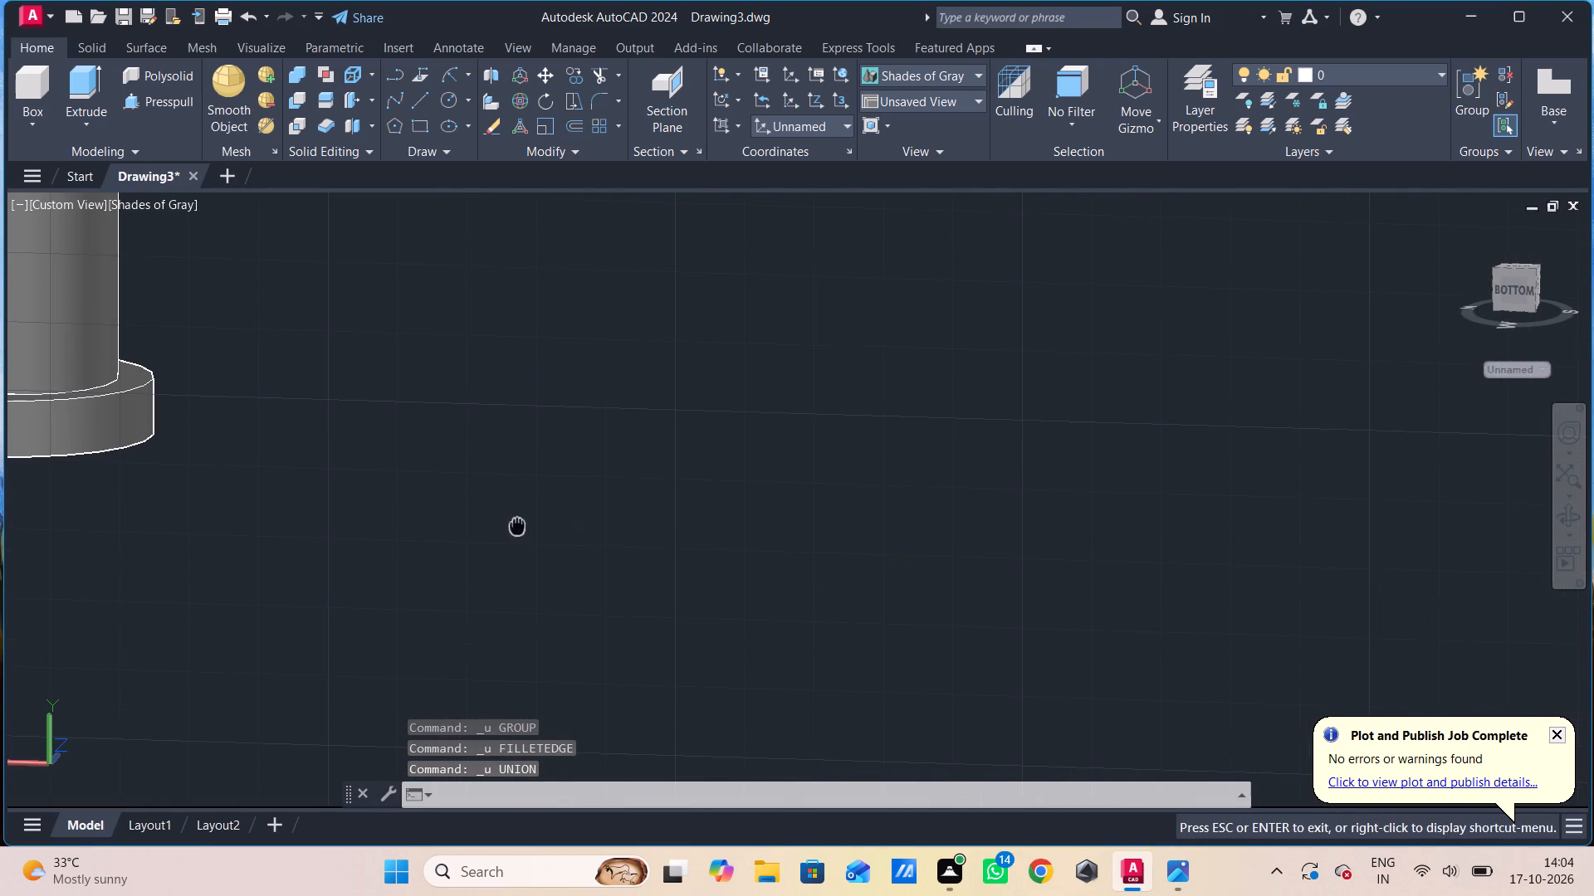
pyautogui.moveTo(750, 557); pyautogui.dragTo(1302, 796, button='middle')
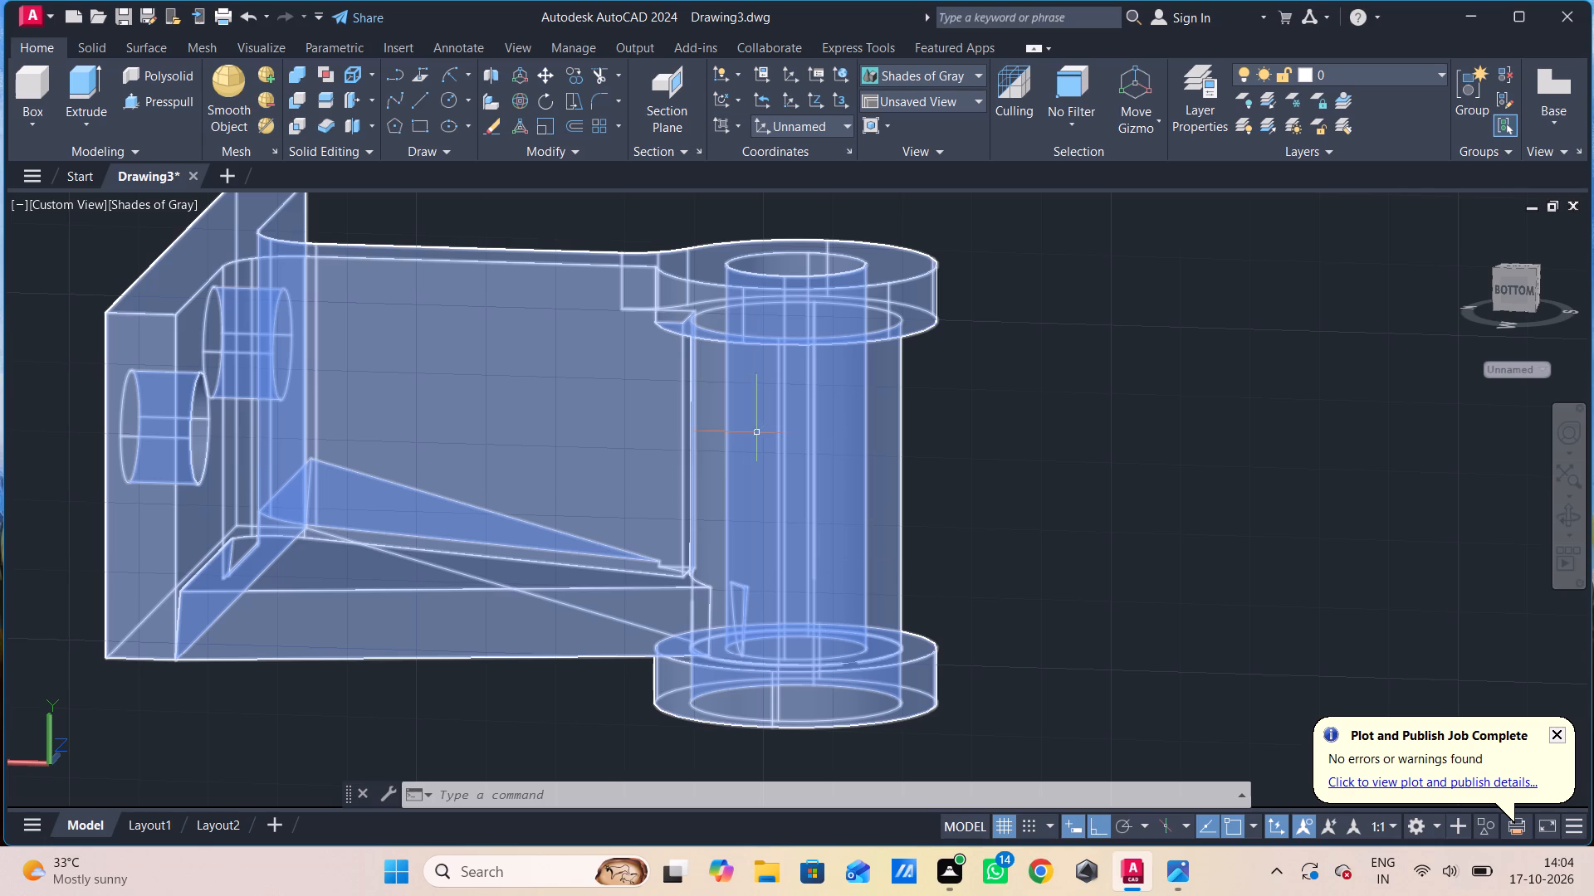
pyautogui.press('f')
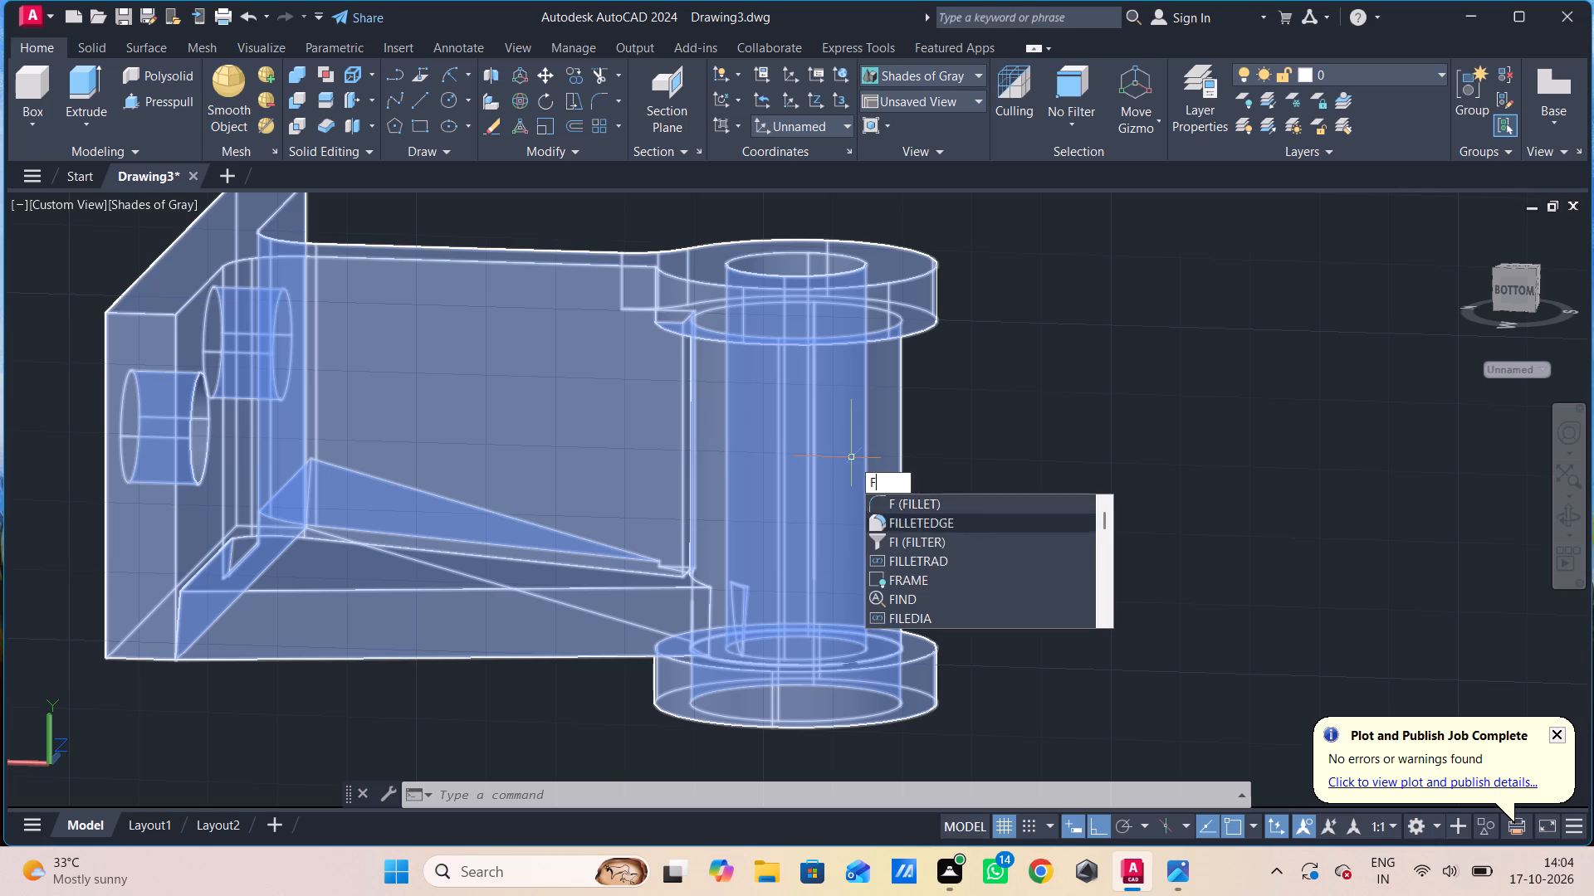
pyautogui.click(884, 521)
pyautogui.keyDown('shift'); pyautogui.moveTo(868, 490); pyautogui.dragTo(950, 509, button='middle'); pyautogui.keyUp('shift')
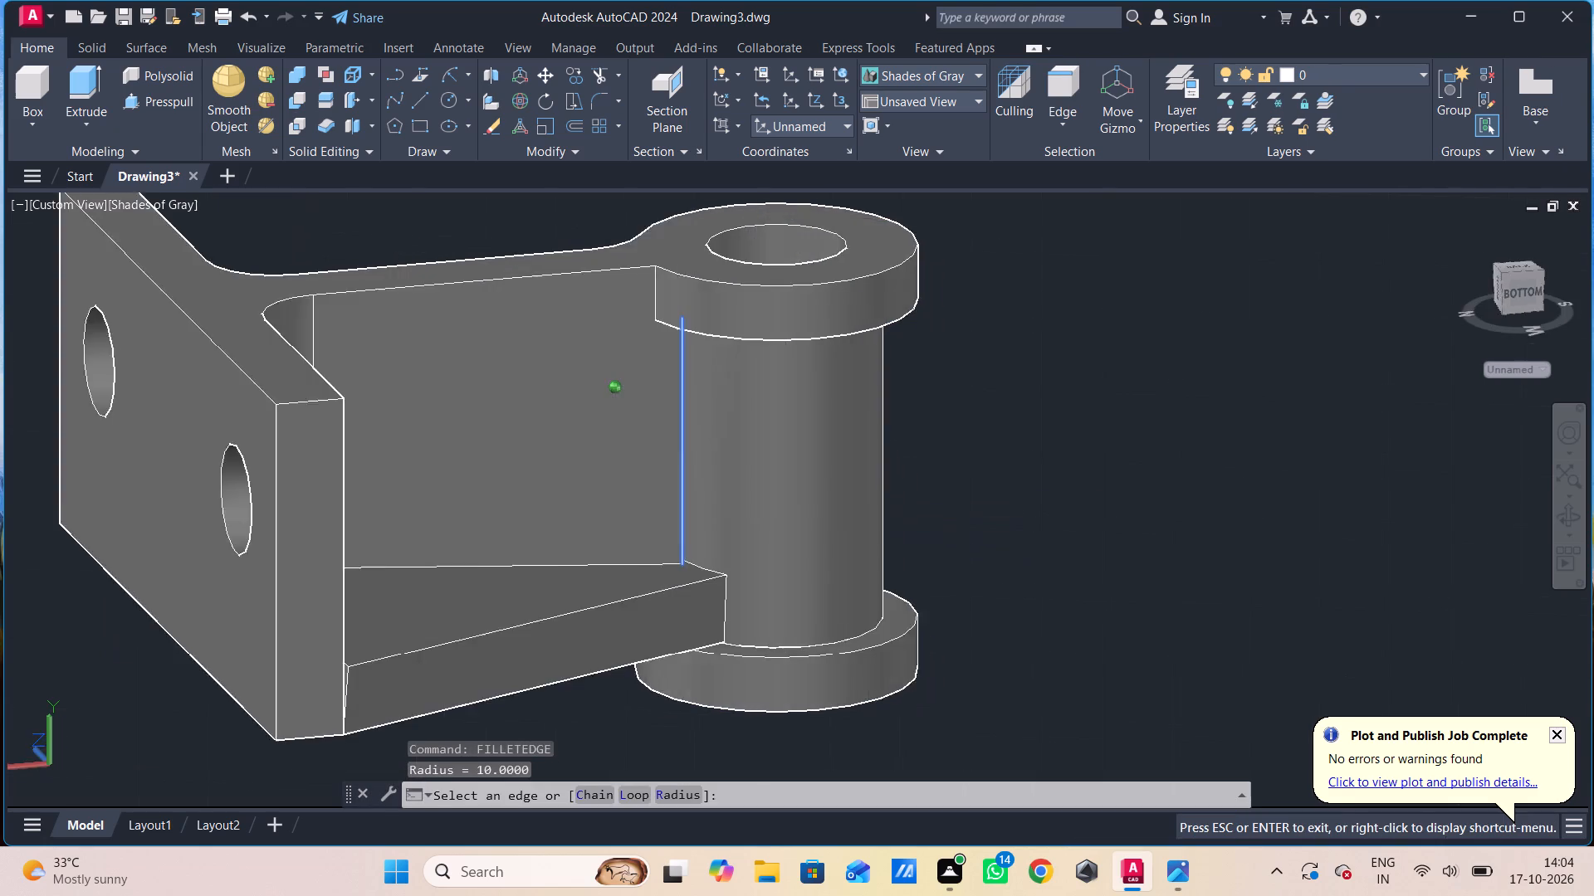
pyautogui.keyDown('shift'); pyautogui.moveTo(950, 509); pyautogui.dragTo(989, 506, button='middle'); pyautogui.keyUp('shift')
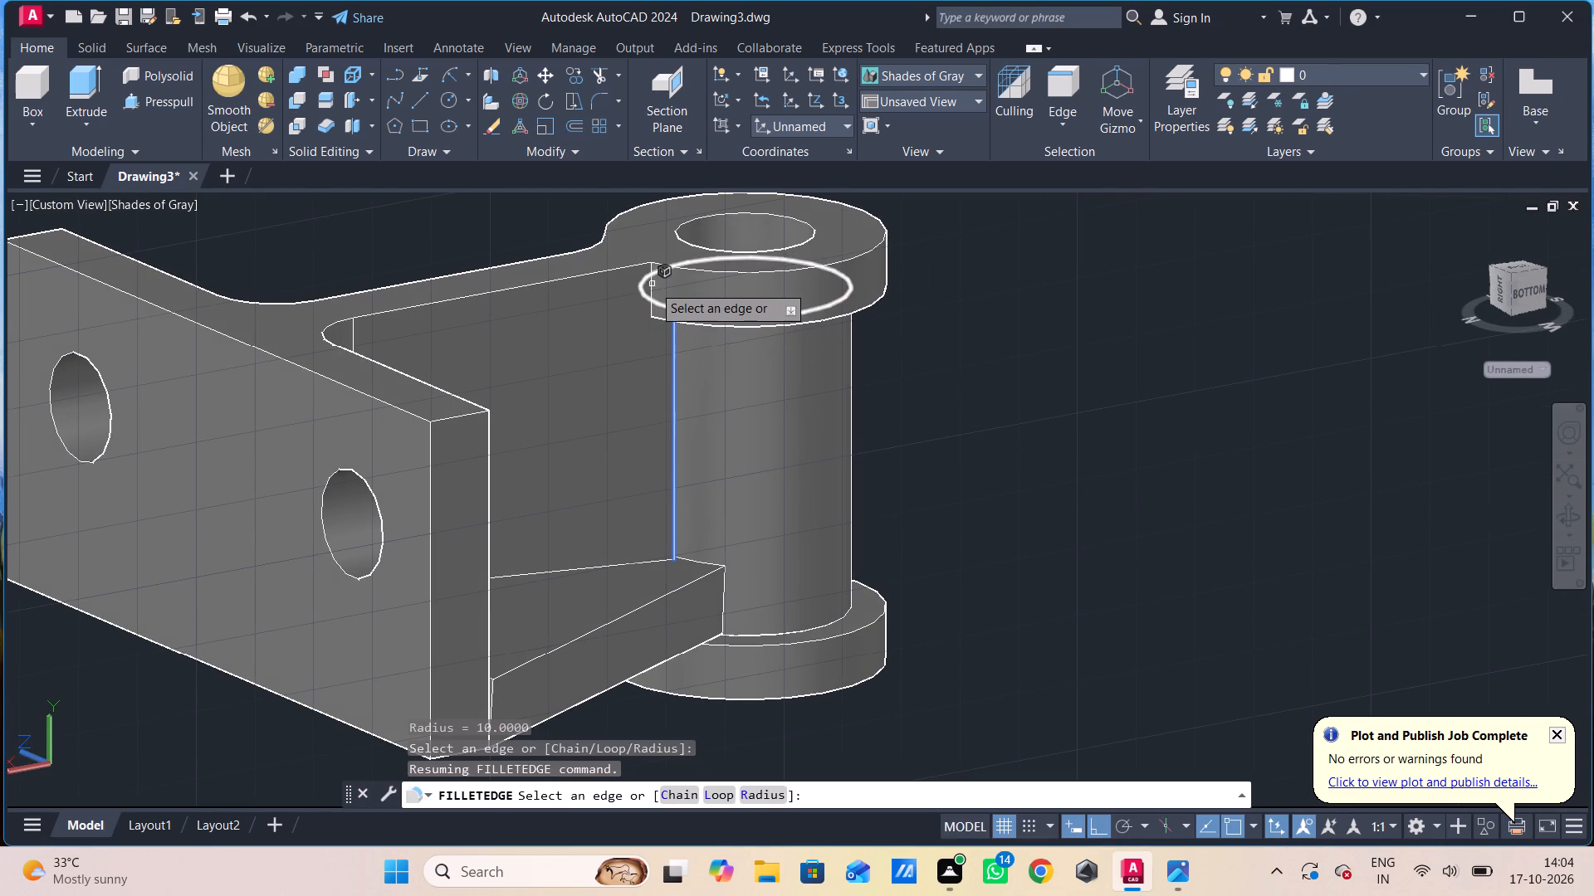
pyautogui.click(653, 285)
pyautogui.press('space')
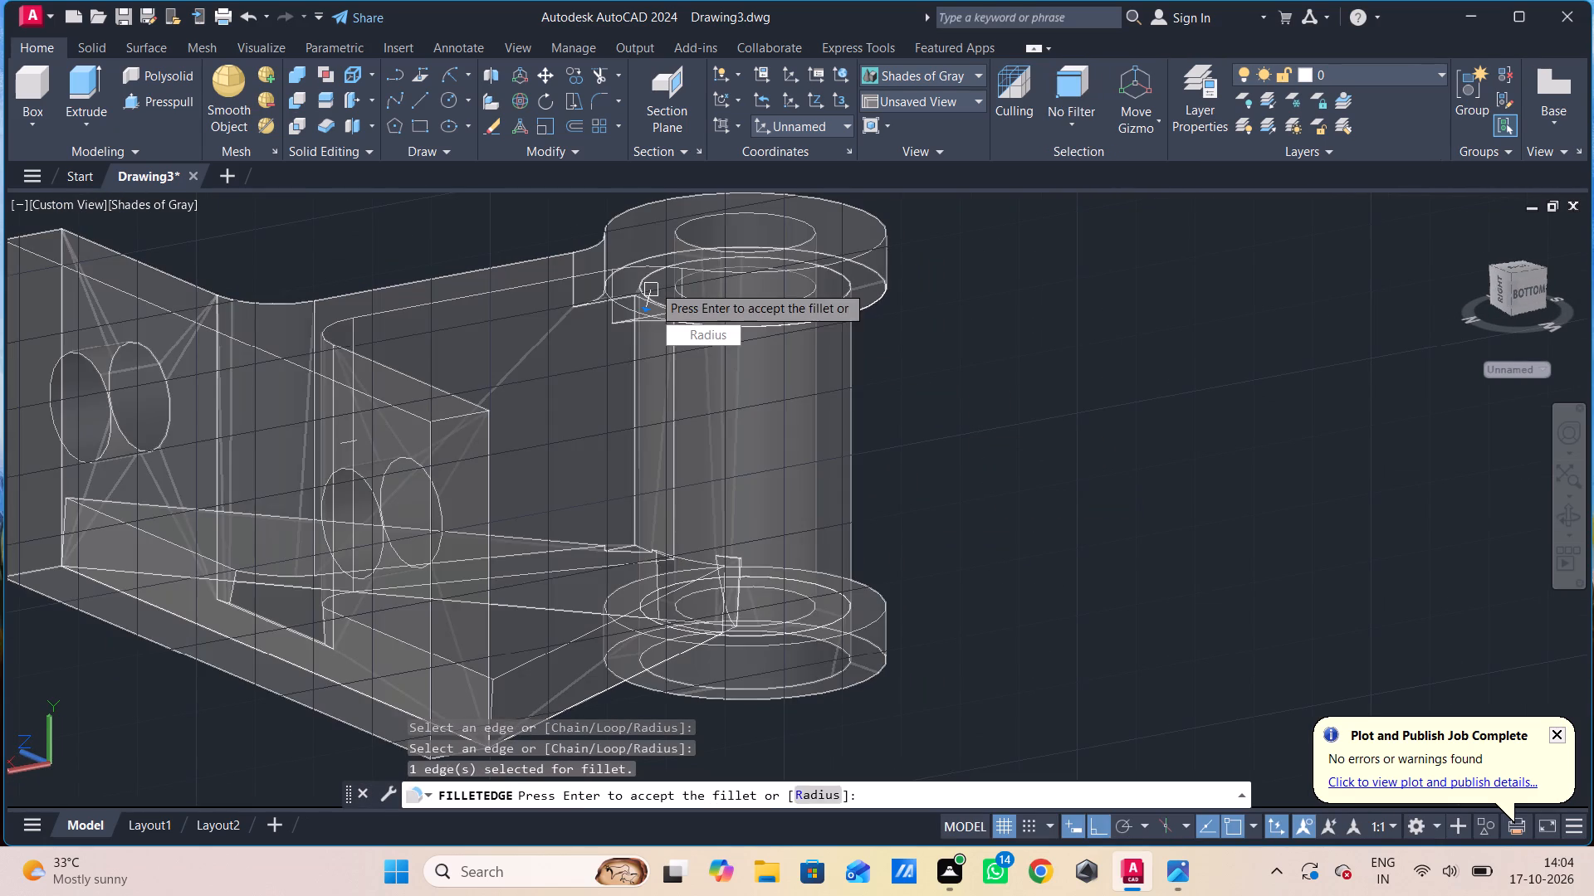
pyautogui.press('space')
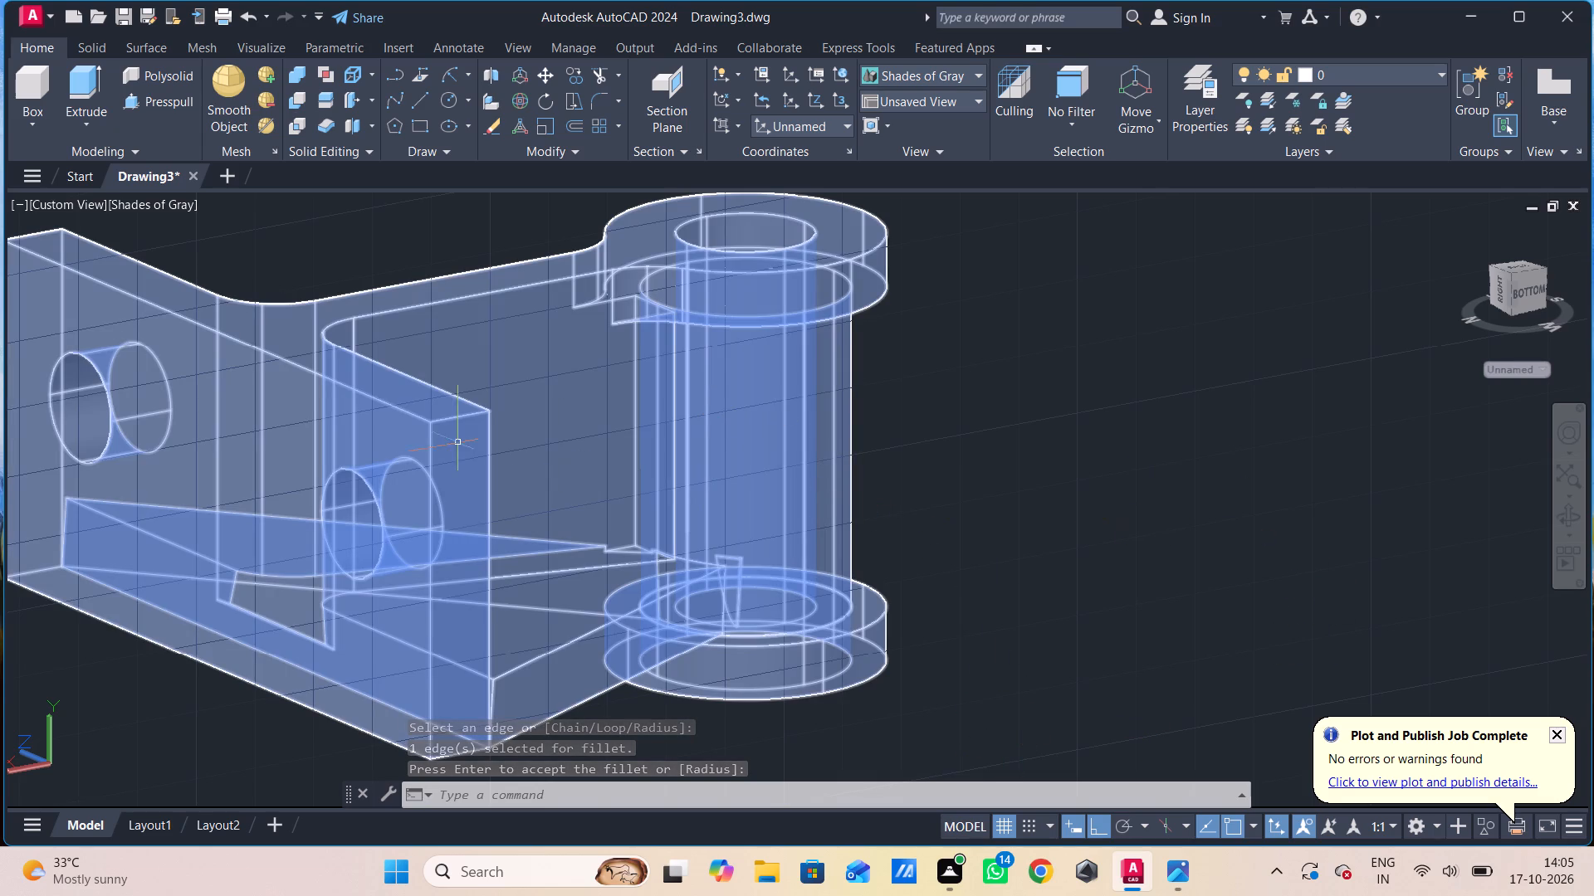
pyautogui.press('Escape')
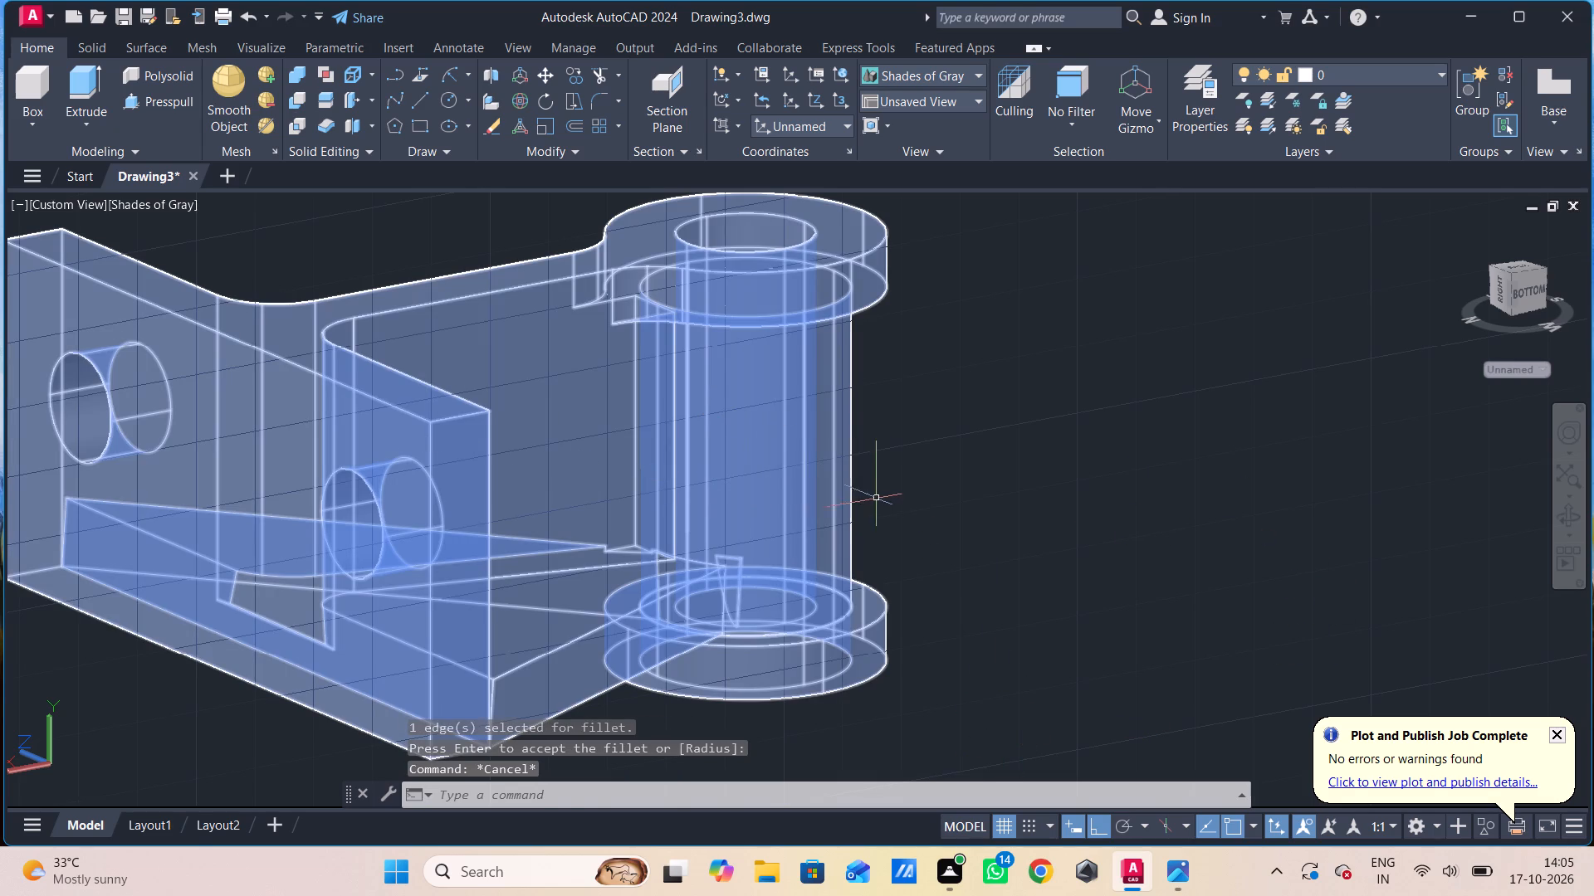
pyautogui.click(897, 499)
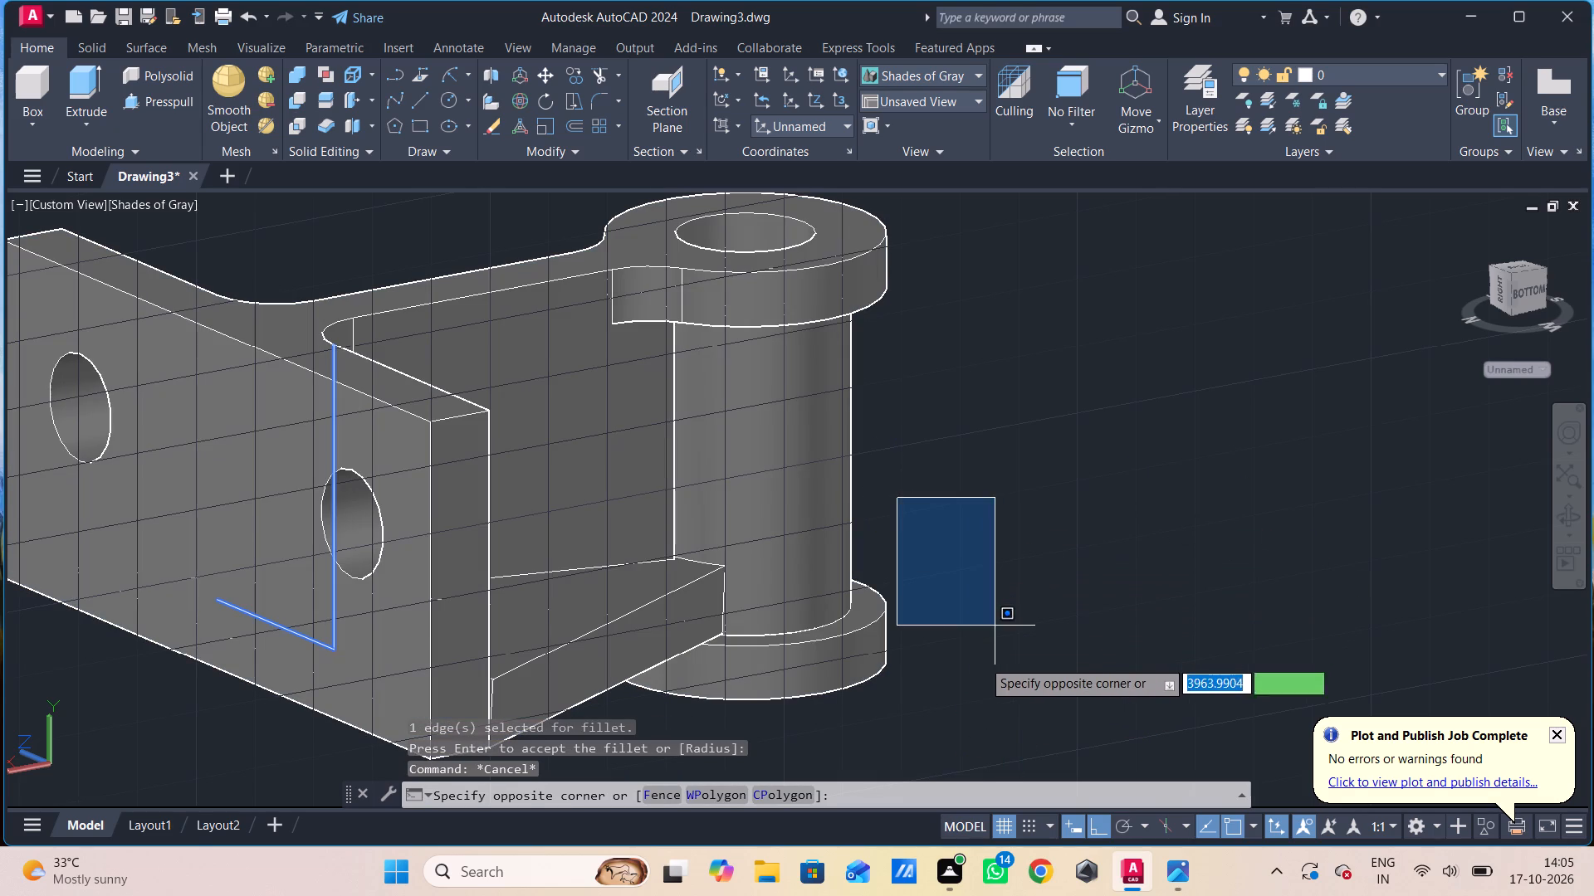
pyautogui.click(982, 660)
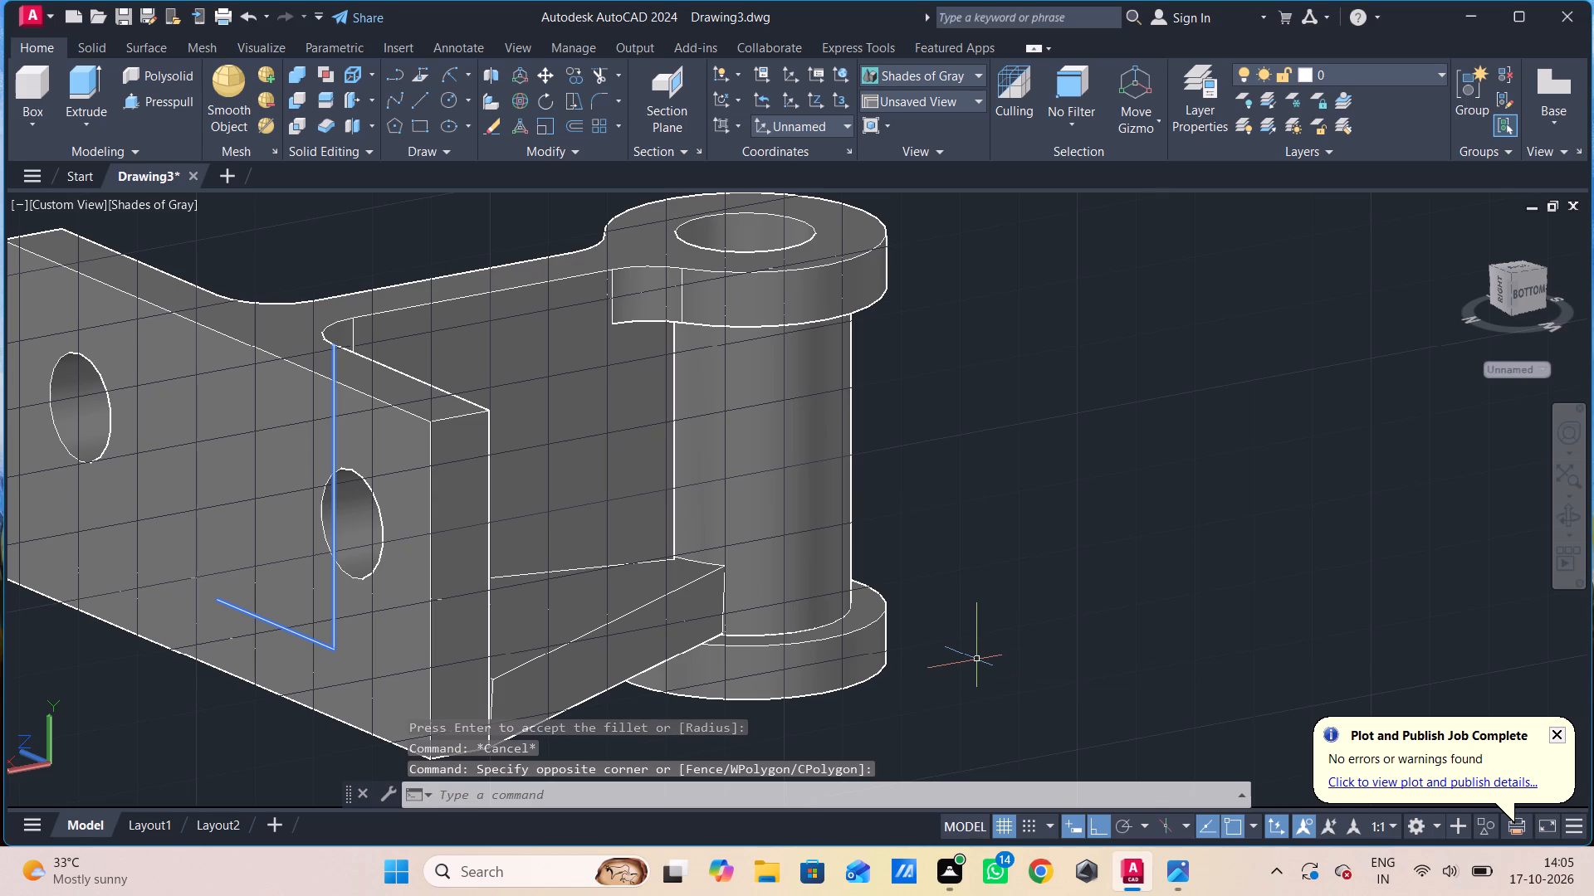
pyautogui.keyDown('shift'); pyautogui.moveTo(977, 661); pyautogui.dragTo(858, 672, button='middle'); pyautogui.keyUp('shift')
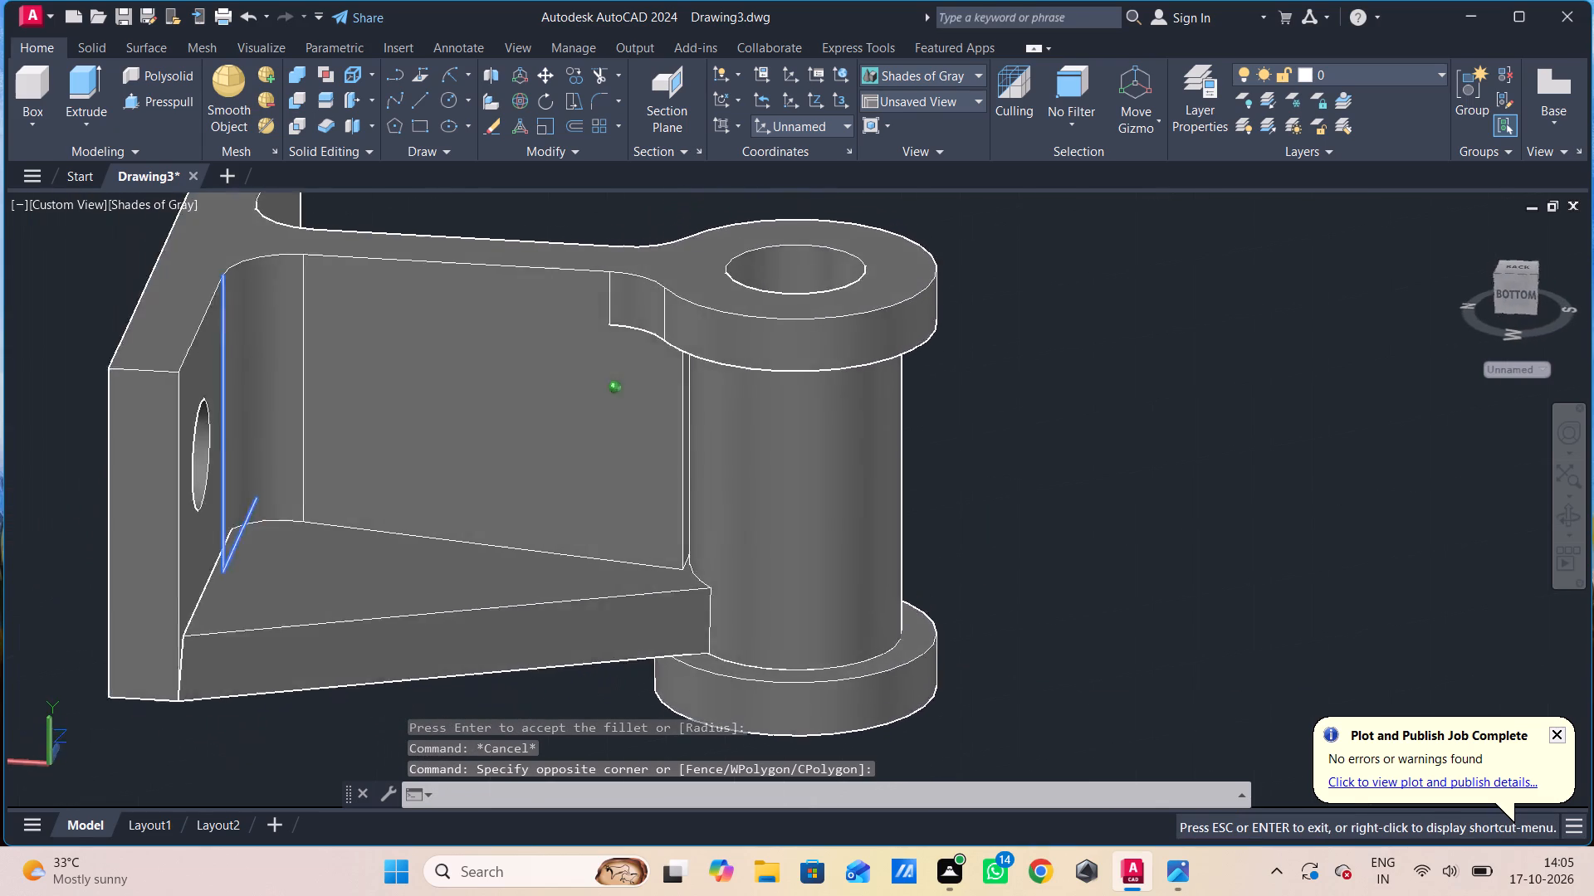
pyautogui.keyDown('shift'); pyautogui.moveTo(858, 672); pyautogui.dragTo(825, 655, button='middle'); pyautogui.keyUp('shift')
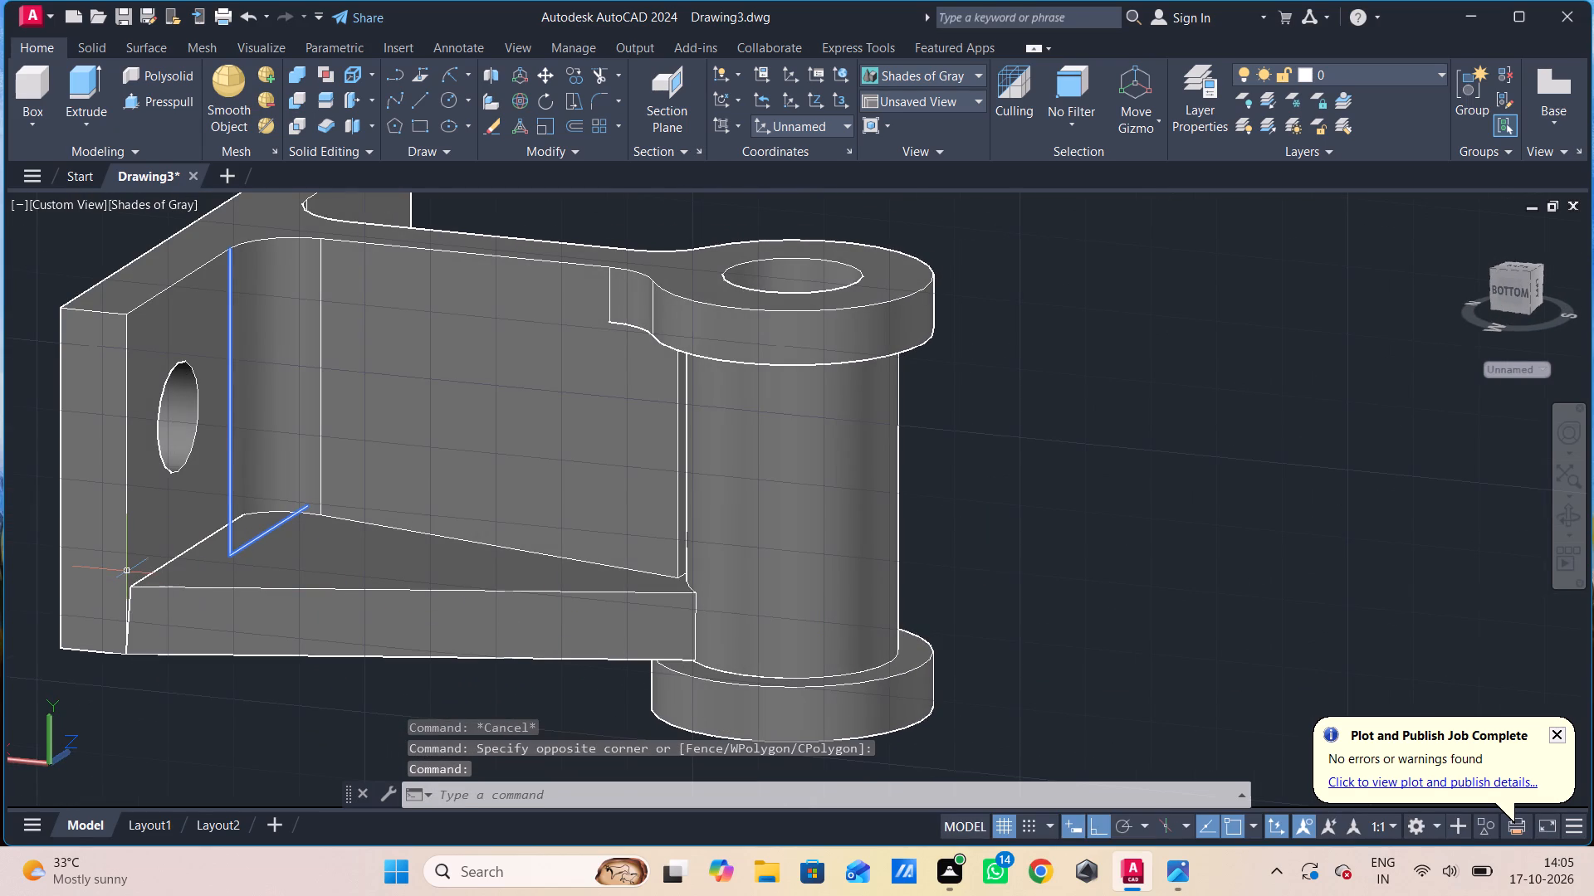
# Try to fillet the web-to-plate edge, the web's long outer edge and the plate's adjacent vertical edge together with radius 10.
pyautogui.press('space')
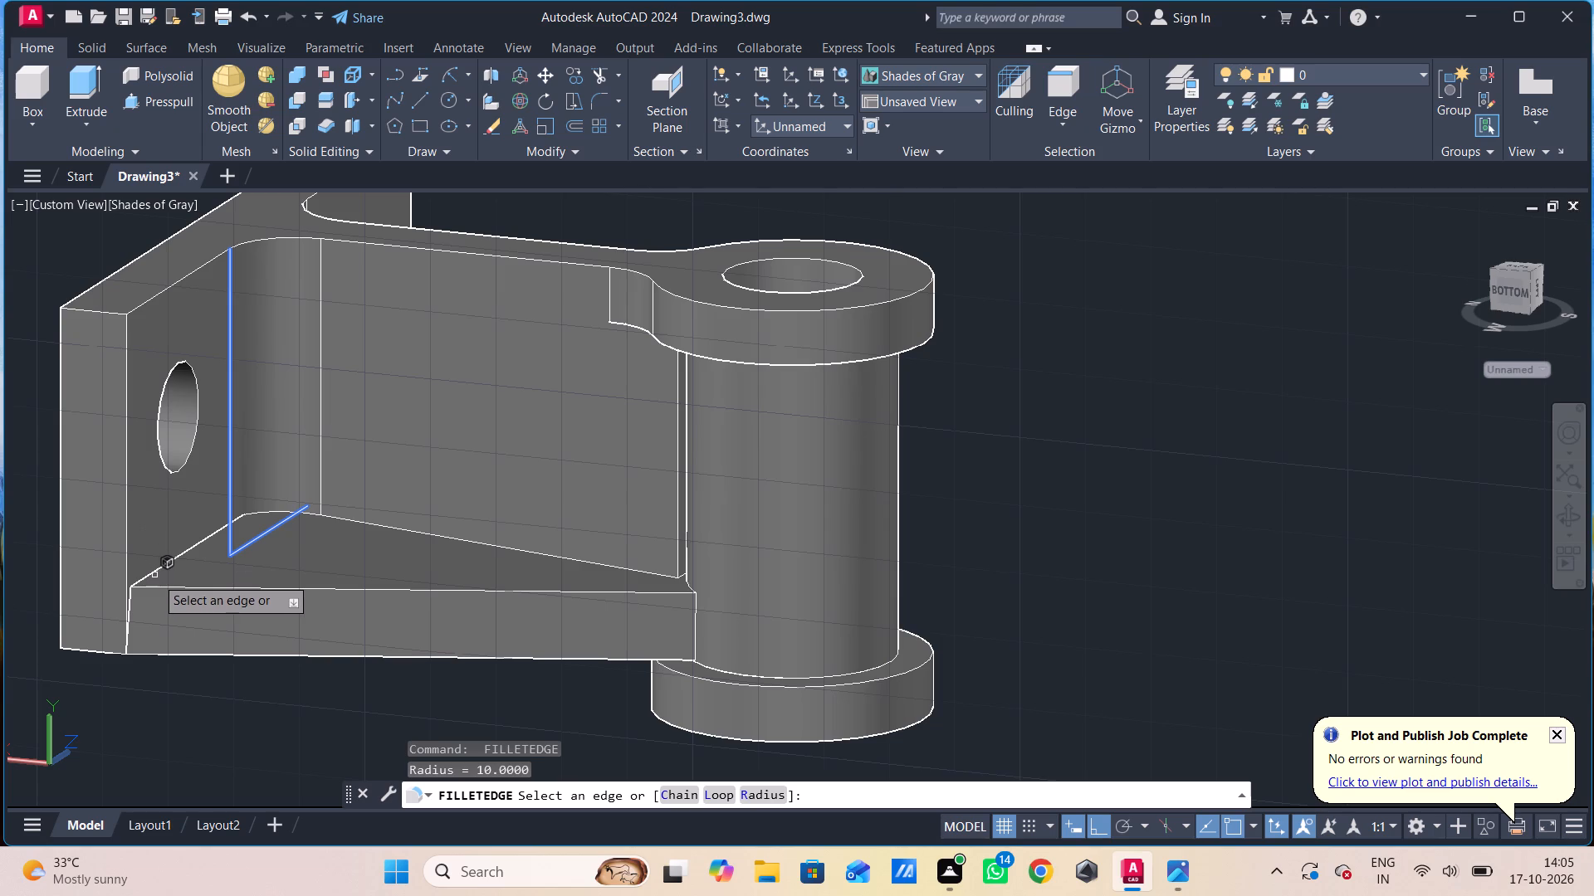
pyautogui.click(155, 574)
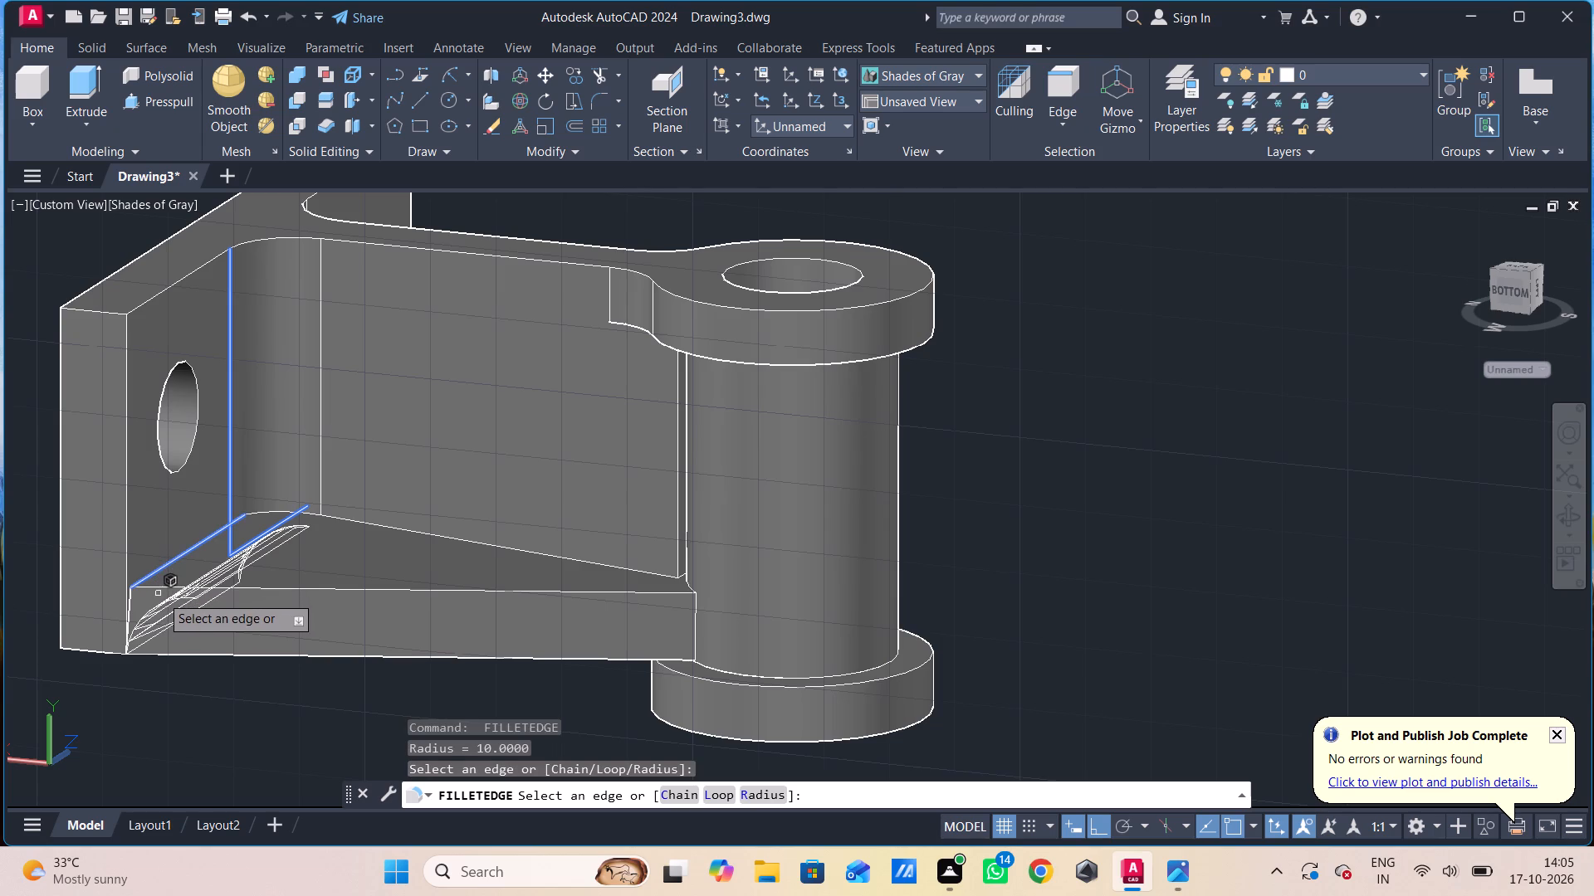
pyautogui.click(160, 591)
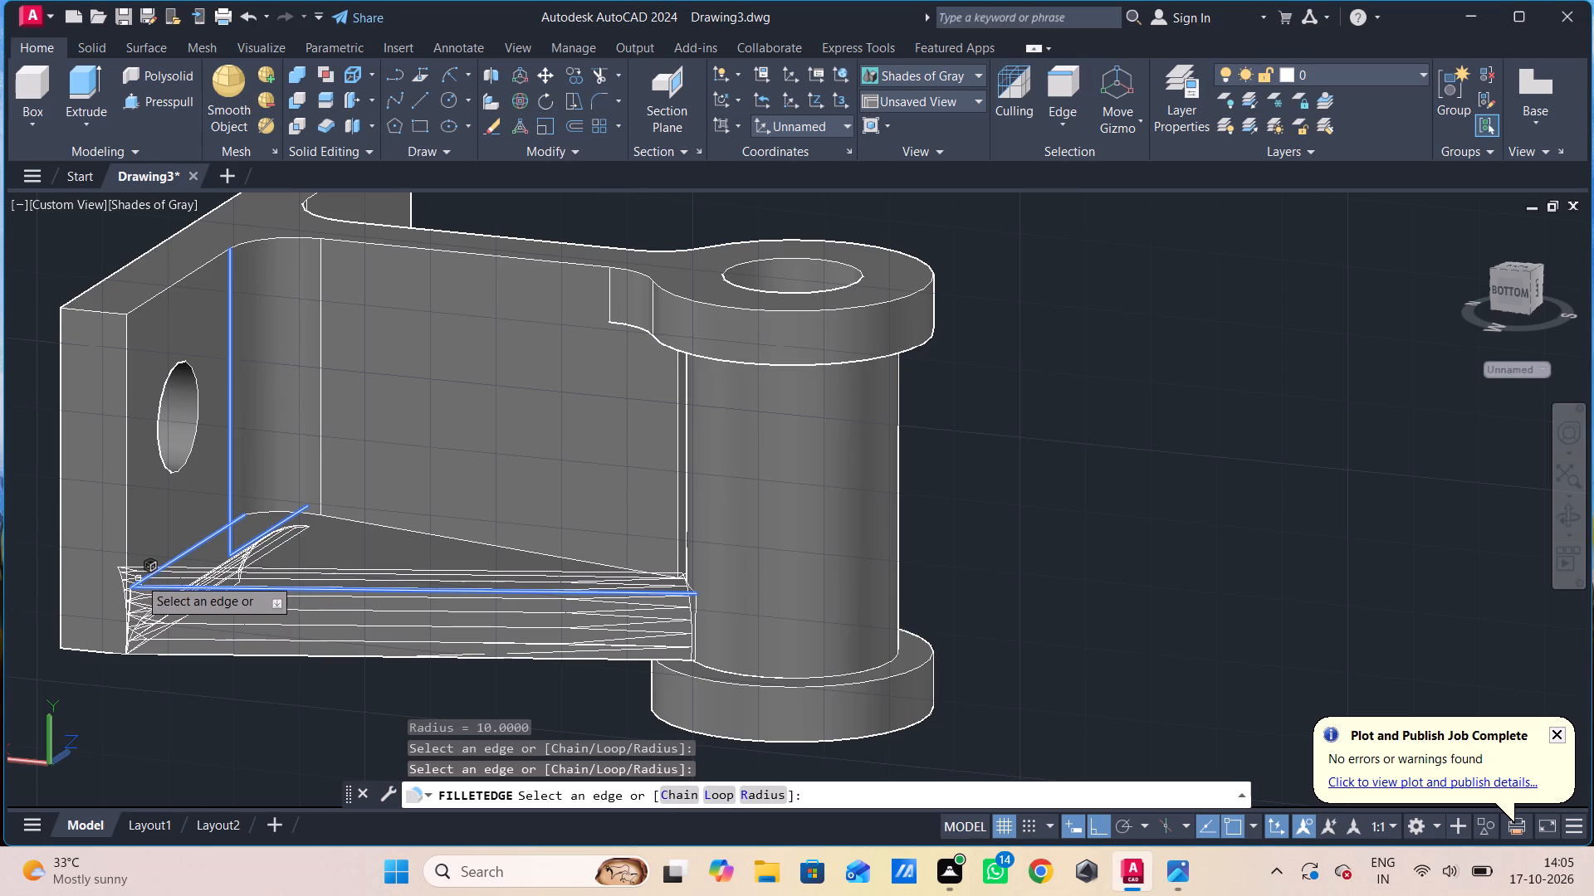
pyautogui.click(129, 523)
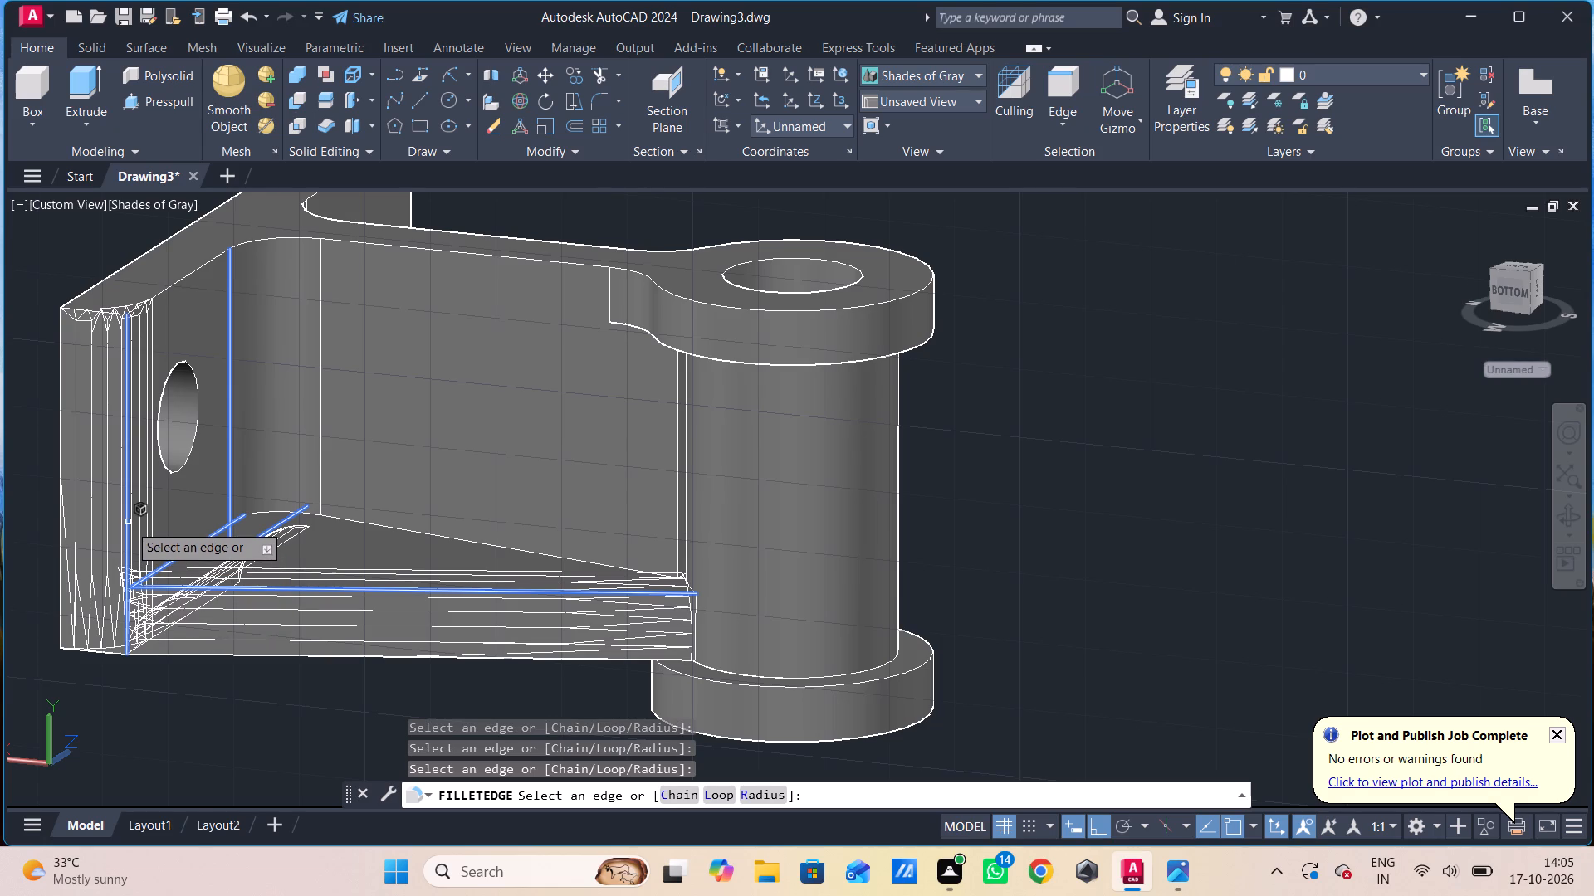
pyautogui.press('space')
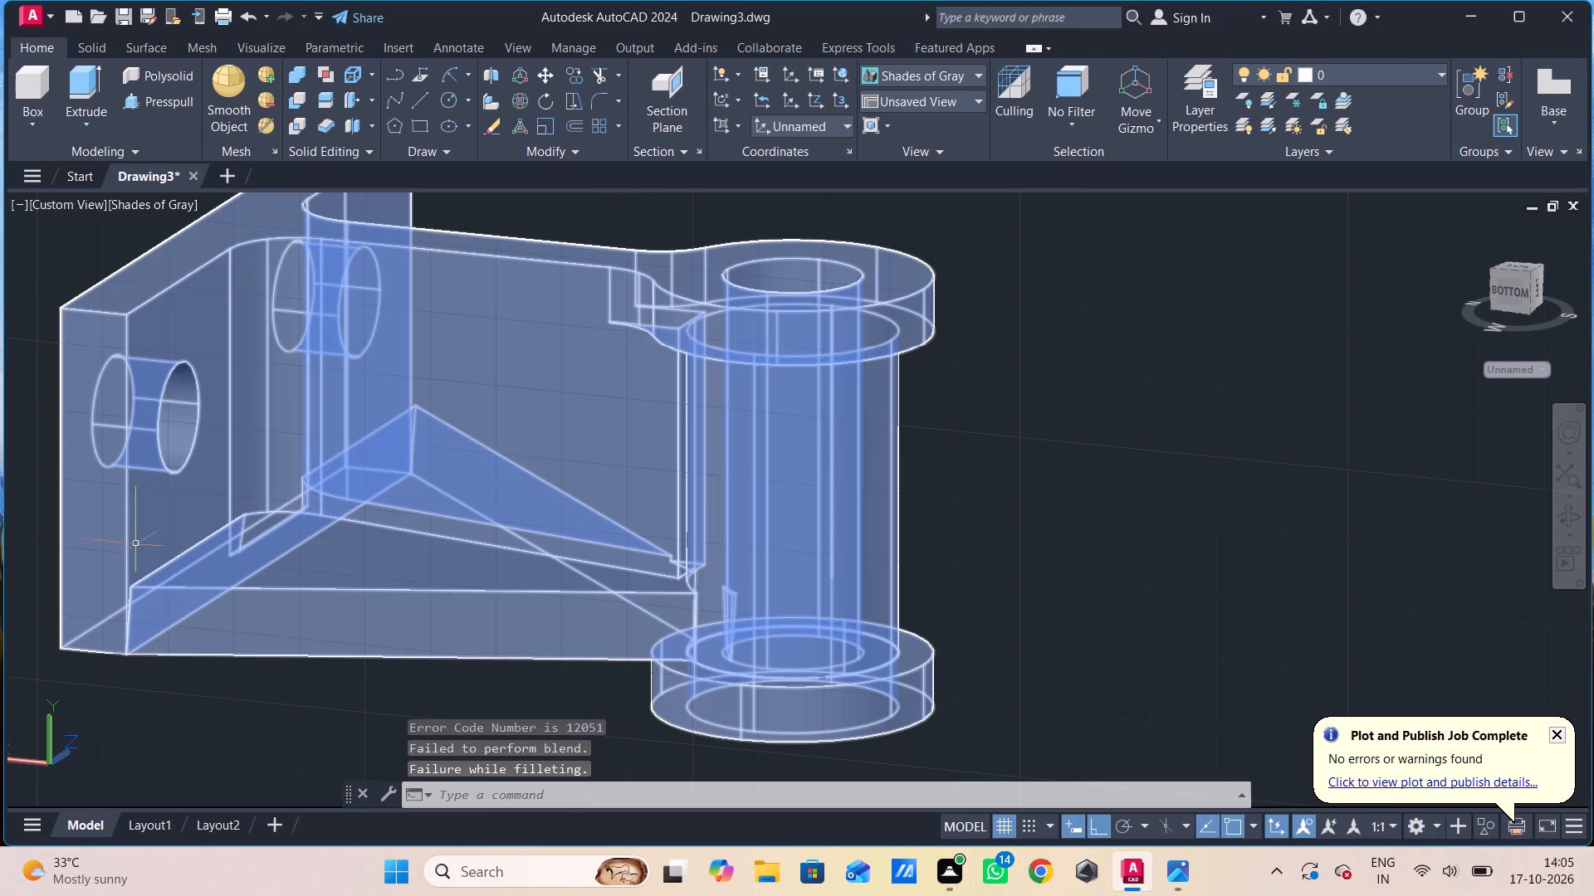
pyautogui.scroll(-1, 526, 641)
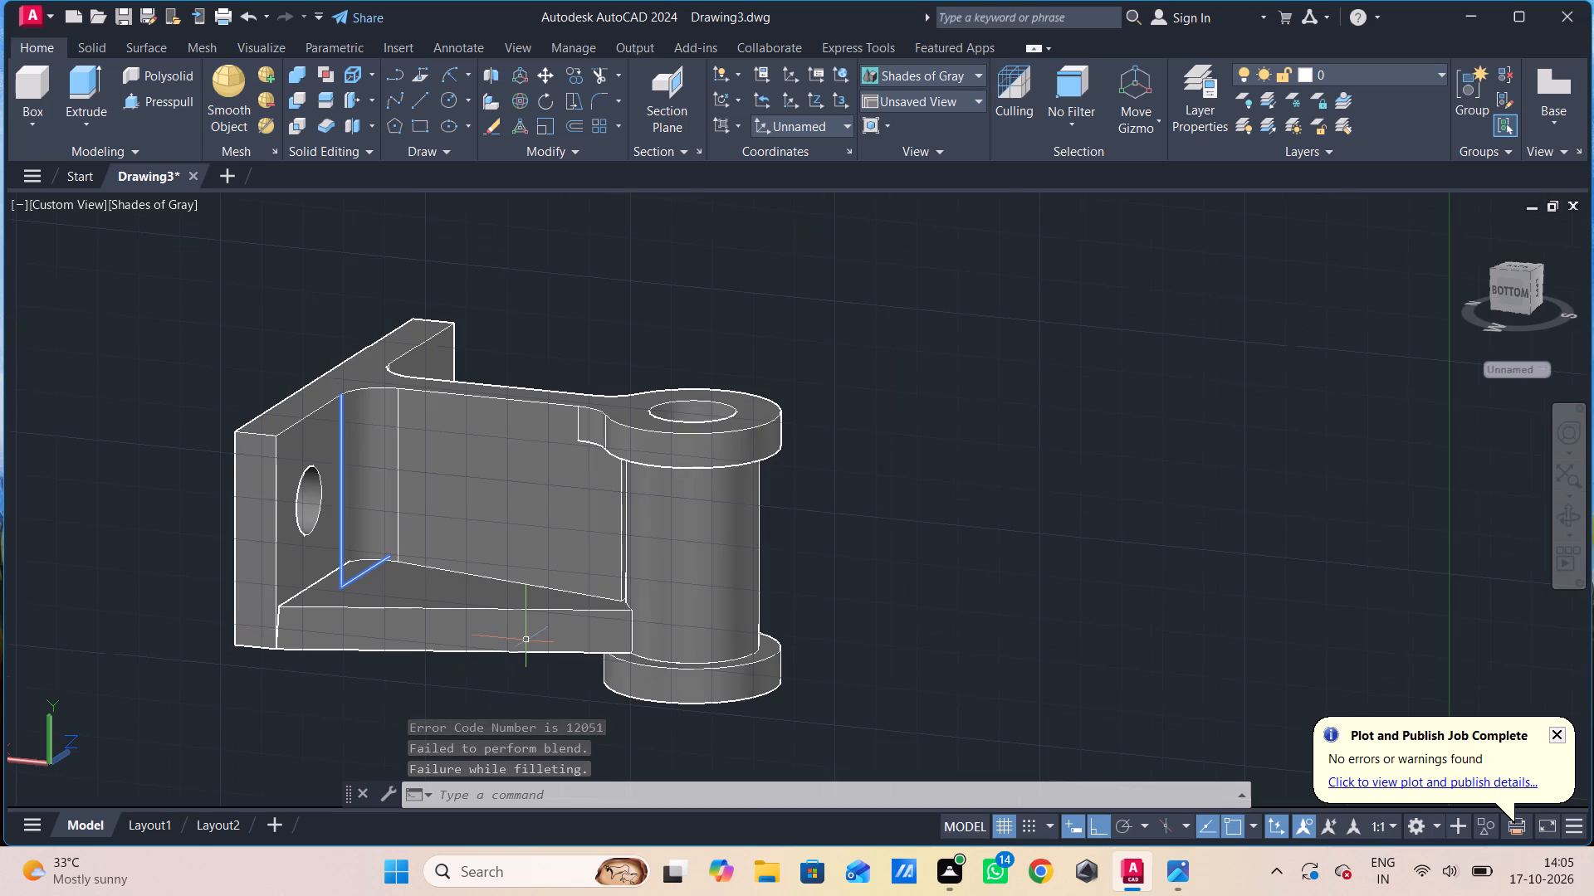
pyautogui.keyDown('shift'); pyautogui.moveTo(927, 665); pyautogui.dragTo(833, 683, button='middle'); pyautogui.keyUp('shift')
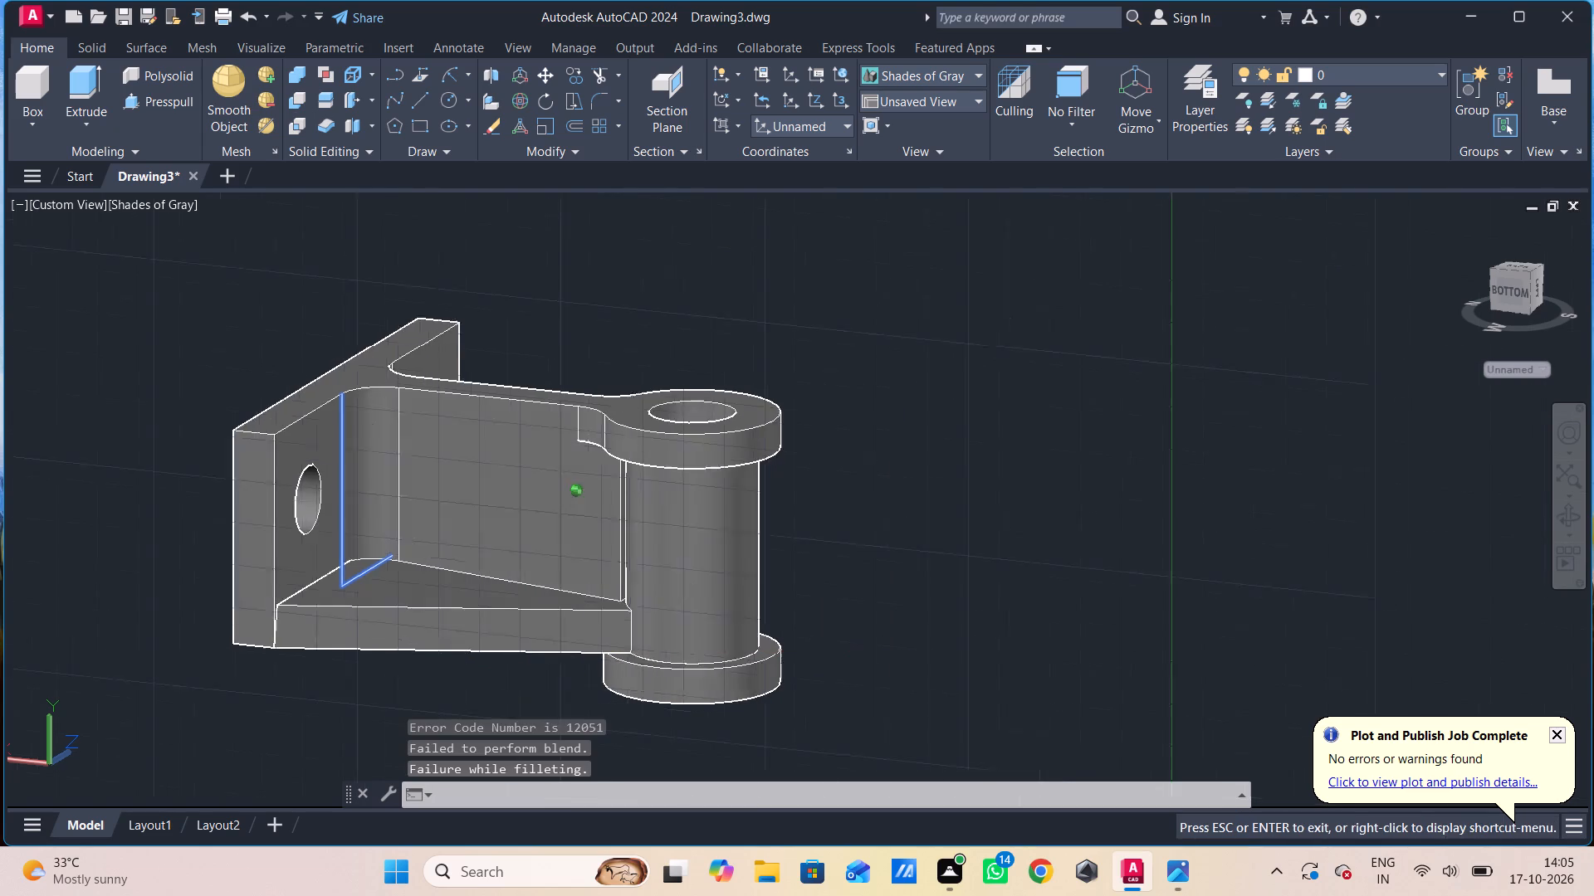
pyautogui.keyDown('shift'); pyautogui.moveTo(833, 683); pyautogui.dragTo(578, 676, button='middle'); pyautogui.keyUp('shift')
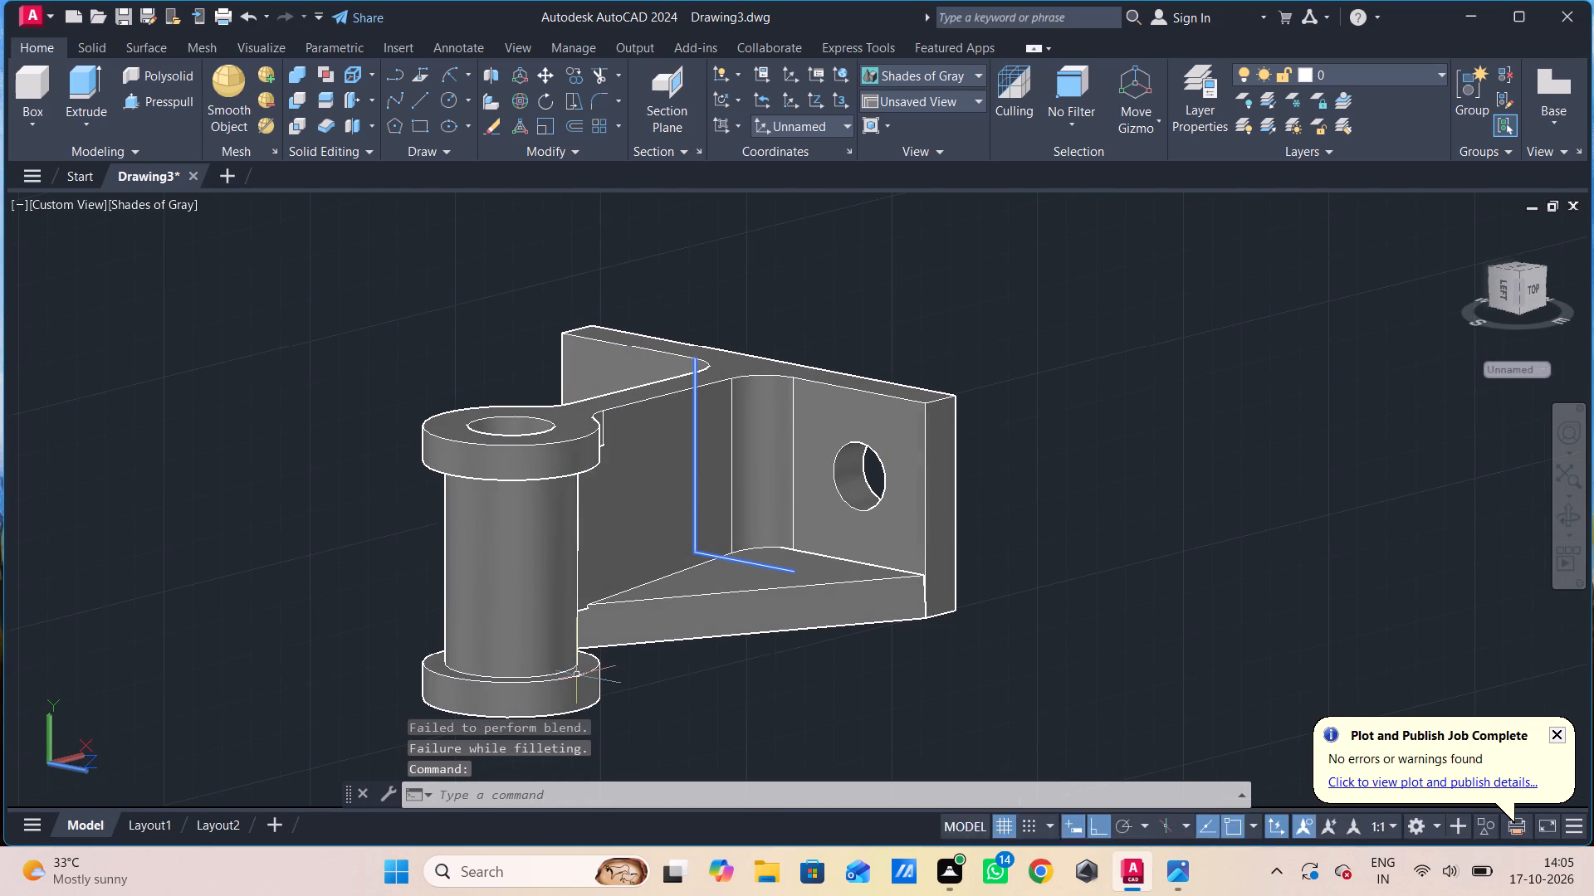
# Examine the bracket from several angles, checking where the rib and web meet the bushing and plate and whether it is one solid.
pyautogui.keyDown('shift'); pyautogui.middleClick(572, 684); pyautogui.keyUp('shift')
pyautogui.keyDown('shift'); pyautogui.moveTo(678, 642); pyautogui.dragTo(572, 684, button='middle'); pyautogui.keyUp('shift')
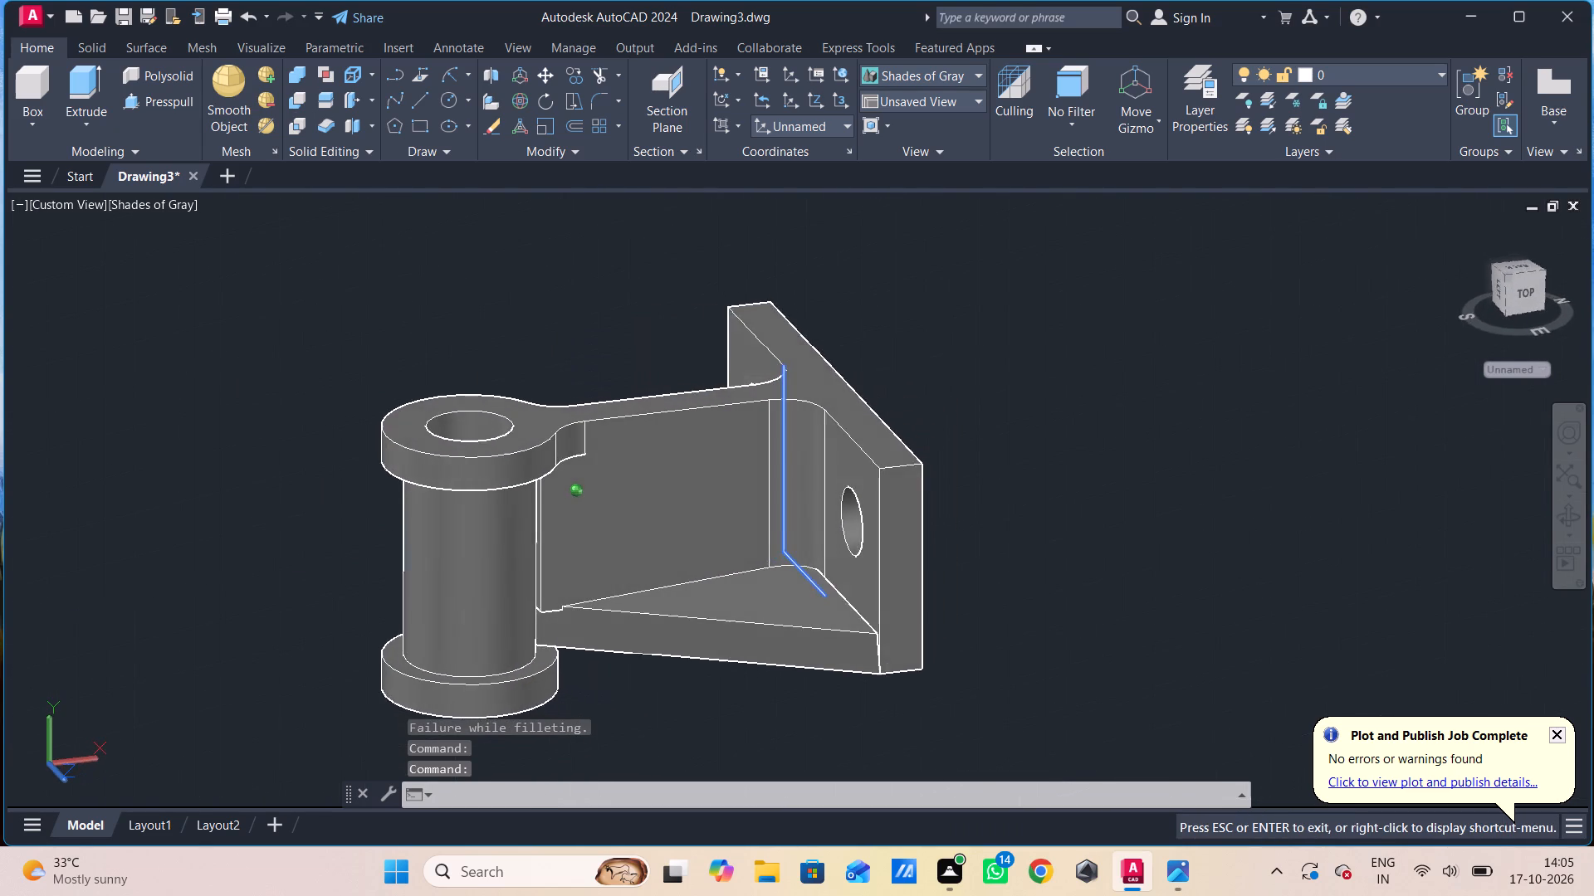
pyautogui.keyDown('shift'); pyautogui.moveTo(572, 684); pyautogui.dragTo(566, 689, button='middle'); pyautogui.keyUp('shift')
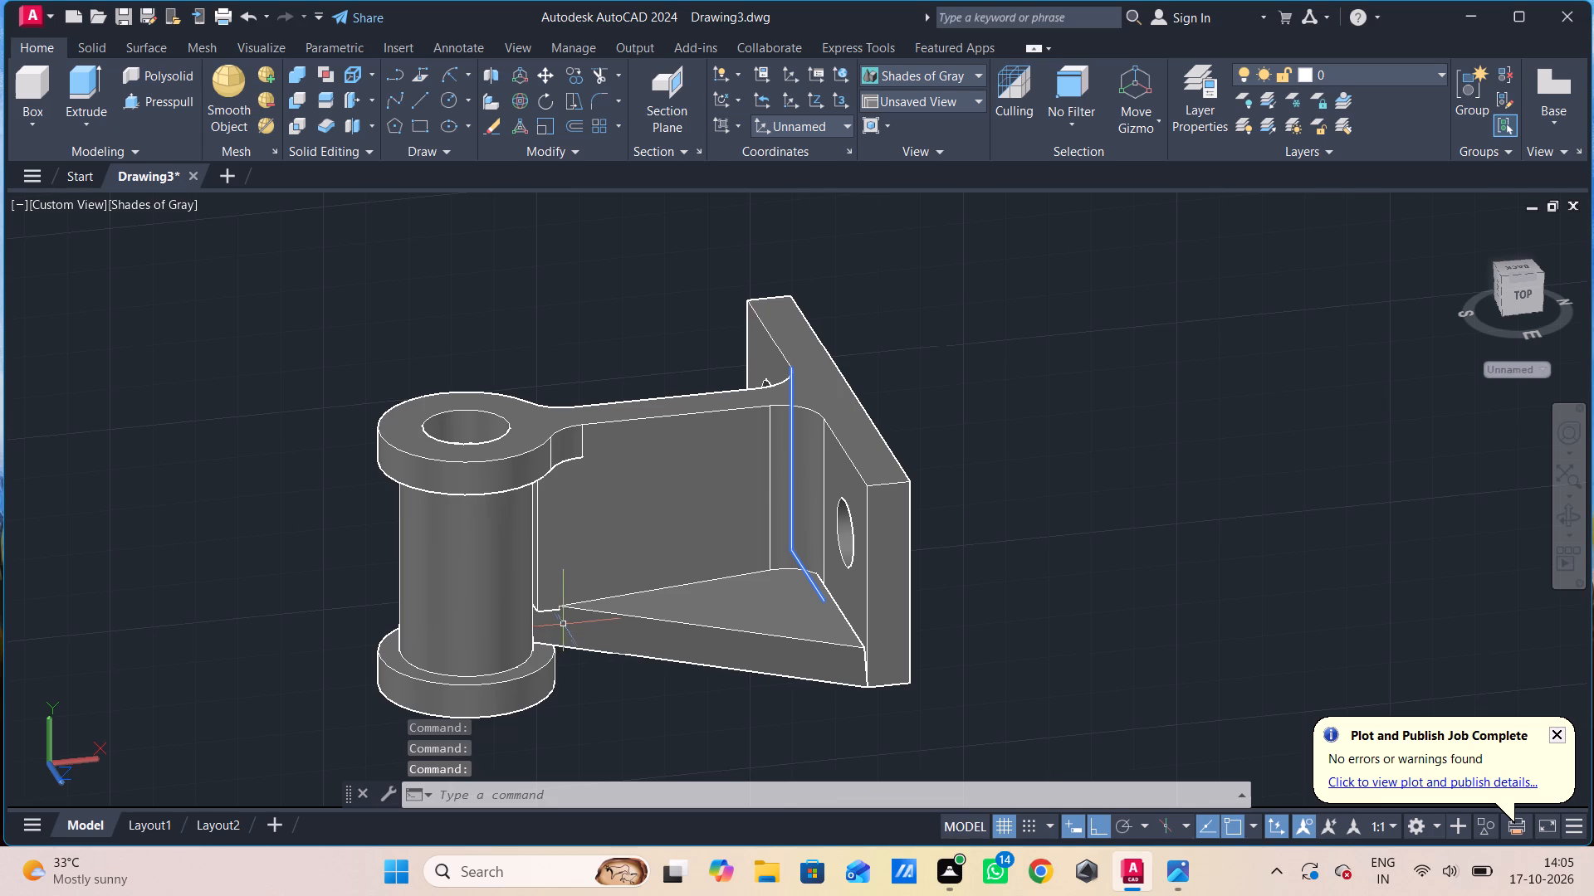
pyautogui.press('Escape')
pyautogui.click(805, 550)
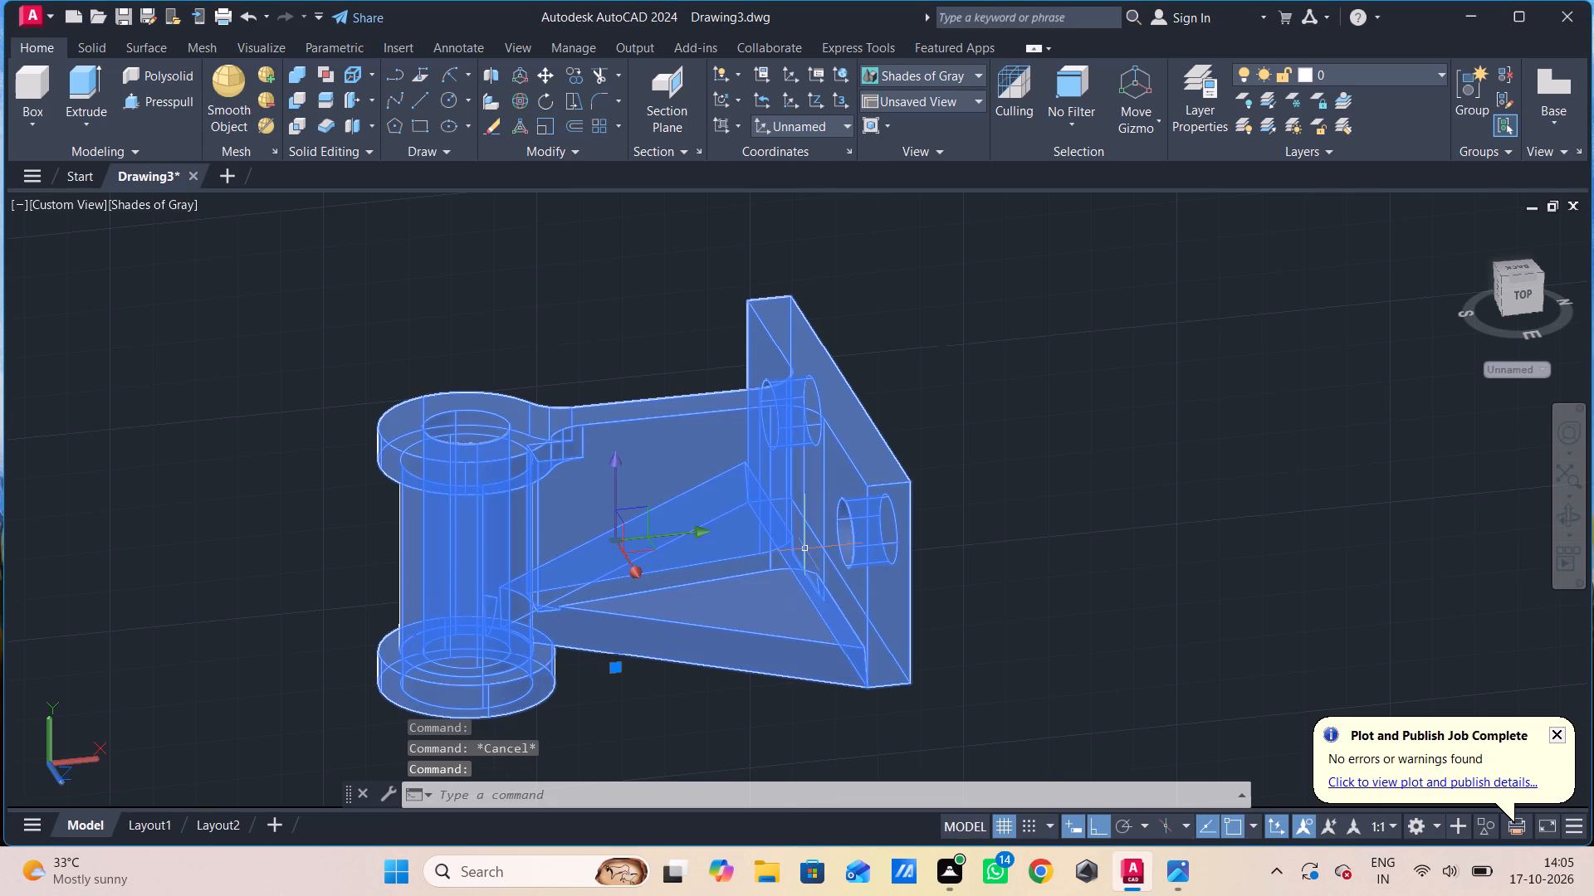
pyautogui.press('Escape')
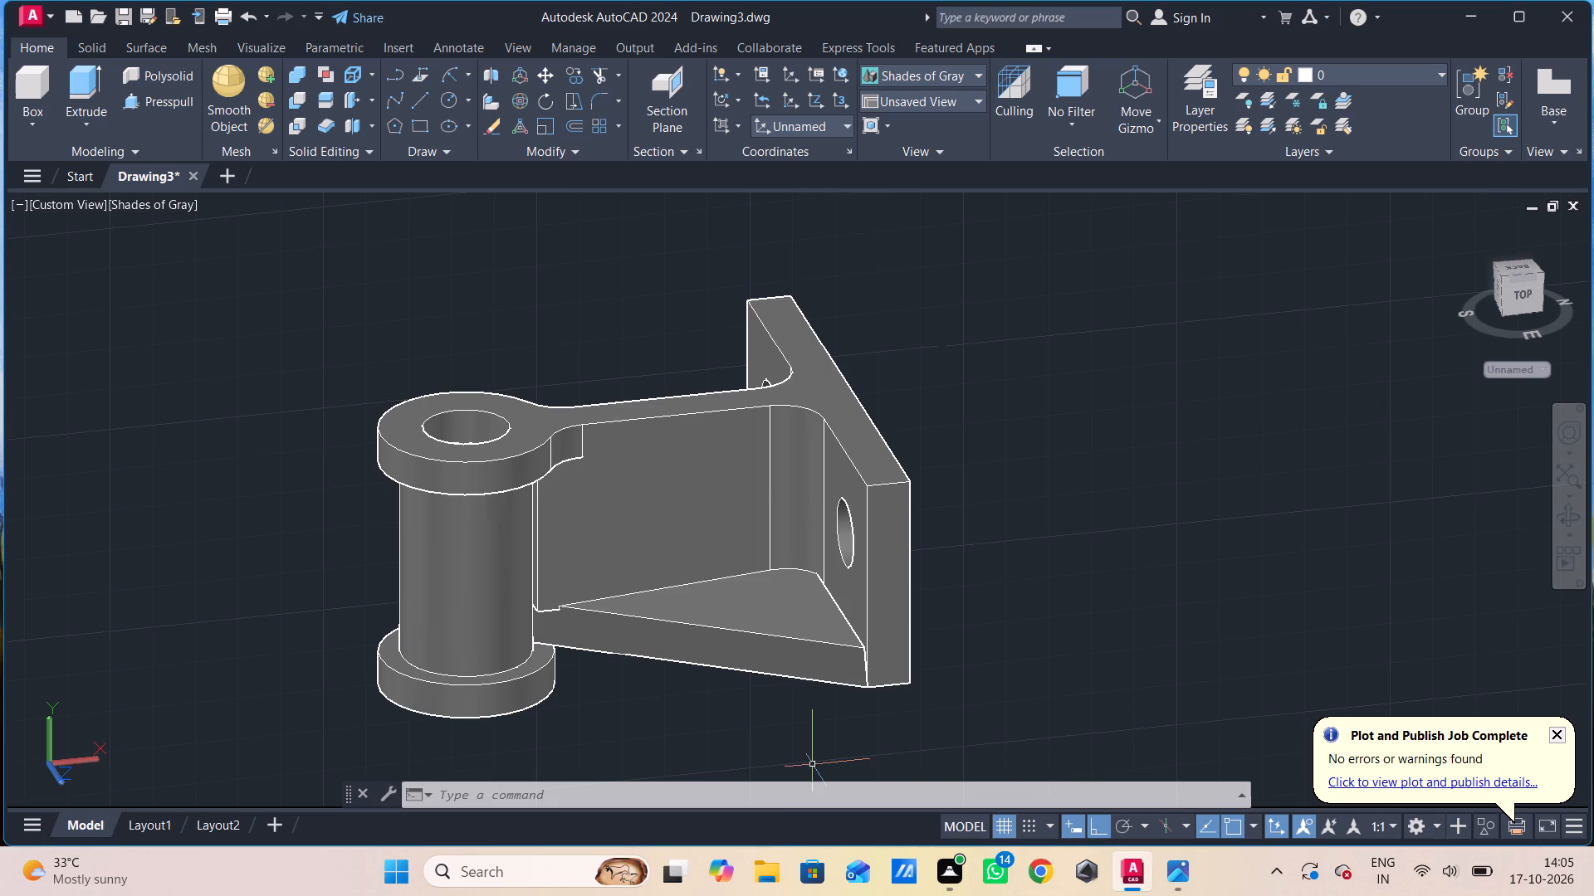
pyautogui.keyDown('shift'); pyautogui.moveTo(757, 758); pyautogui.dragTo(814, 734, button='middle'); pyautogui.keyUp('shift')
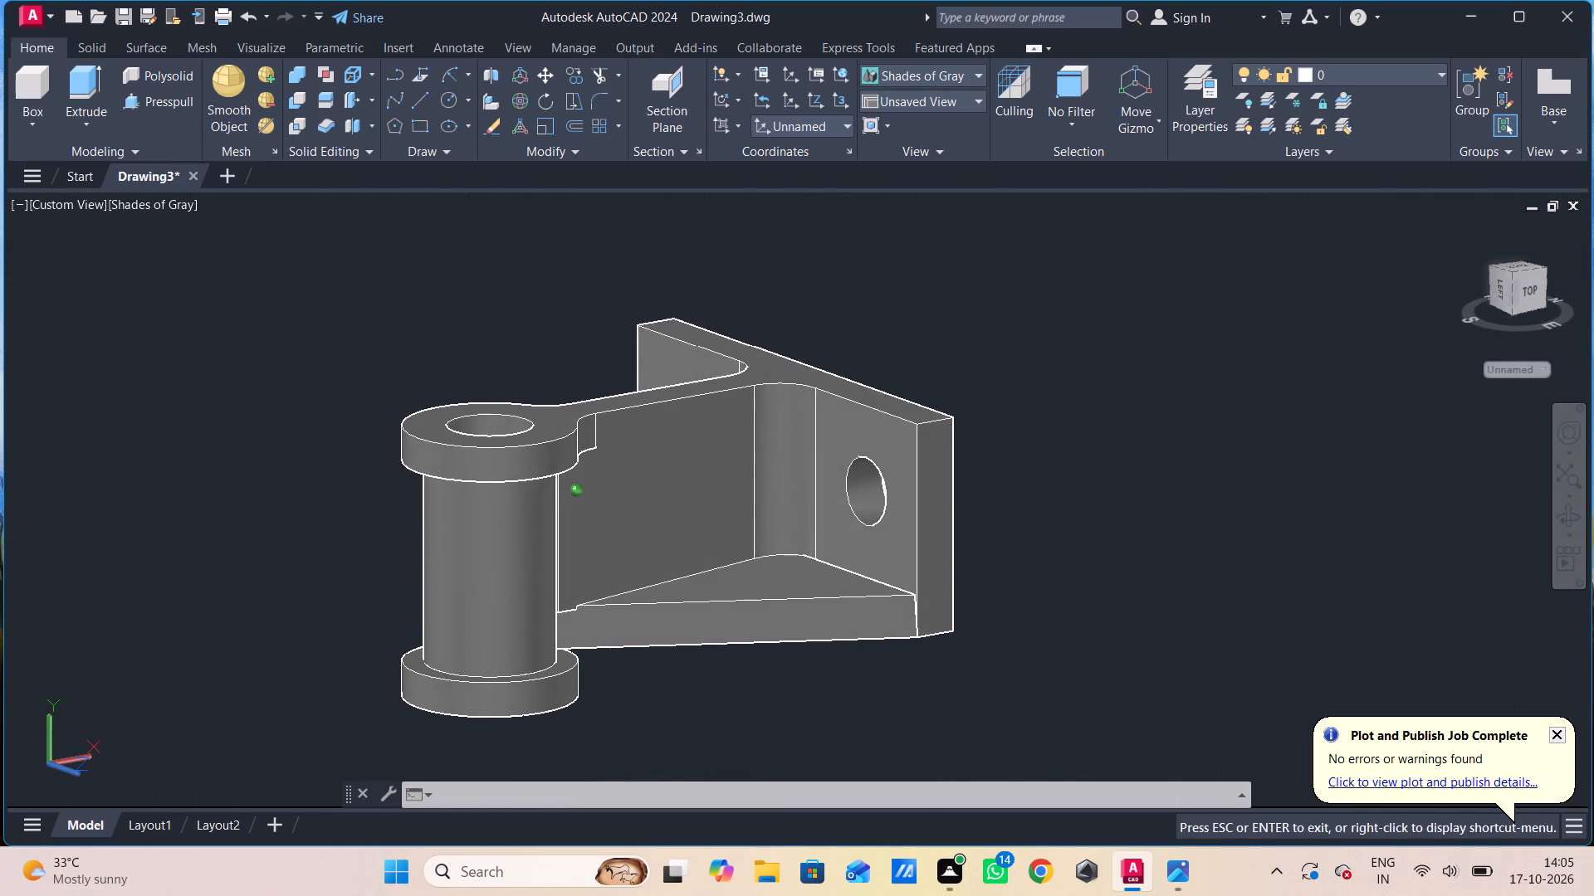
pyautogui.keyDown('shift'); pyautogui.moveTo(814, 734); pyautogui.dragTo(848, 734, button='middle'); pyautogui.keyUp('shift')
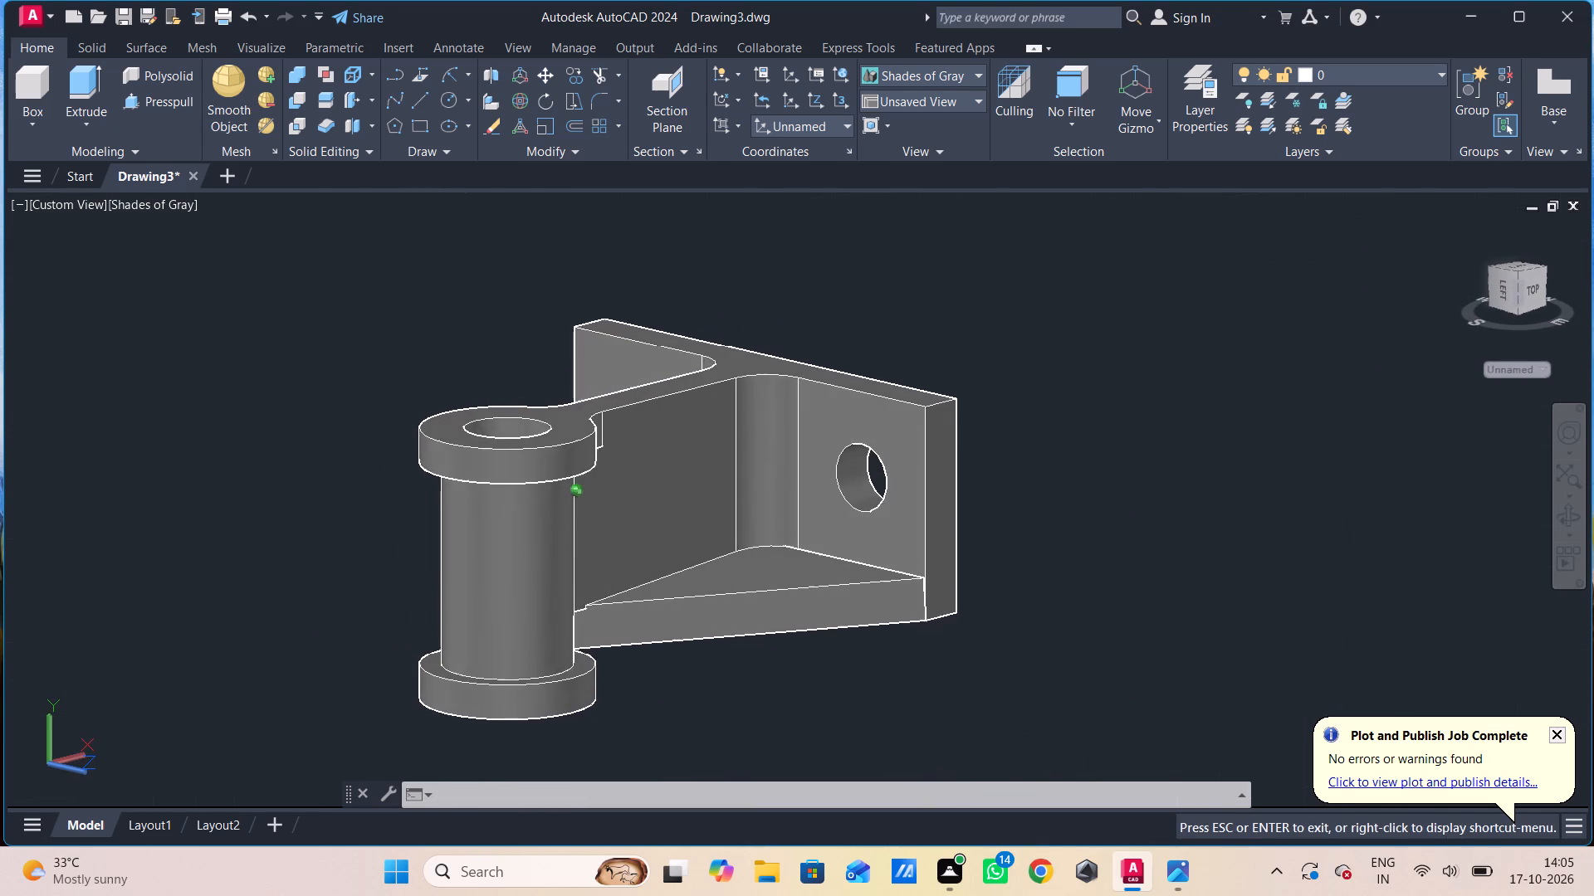
pyautogui.keyDown('shift'); pyautogui.moveTo(848, 734); pyautogui.dragTo(862, 780, button='middle'); pyautogui.keyUp('shift')
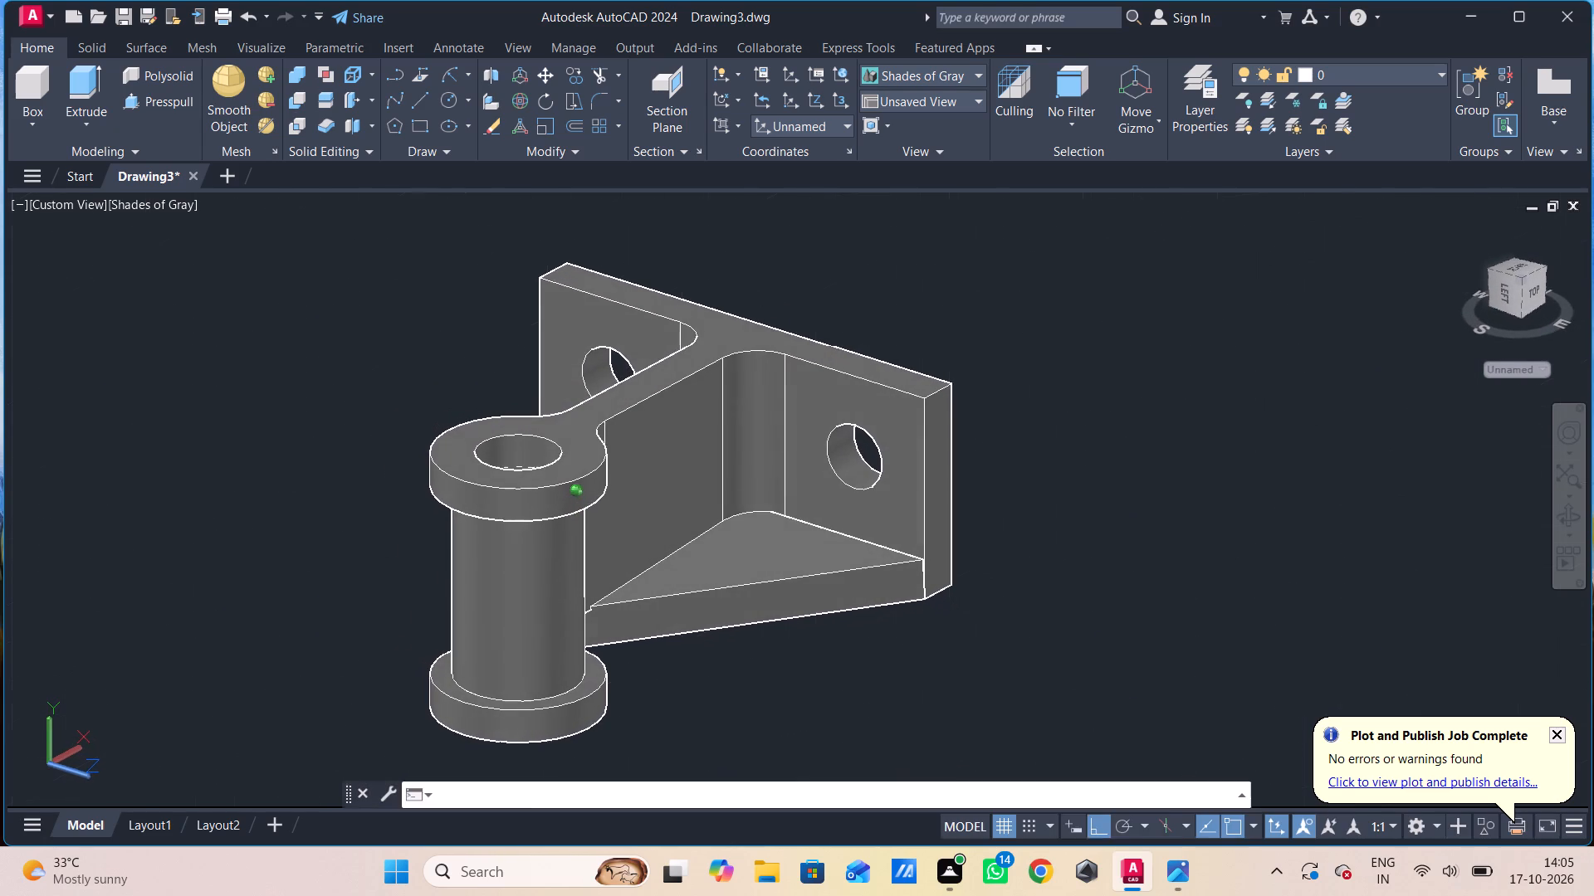
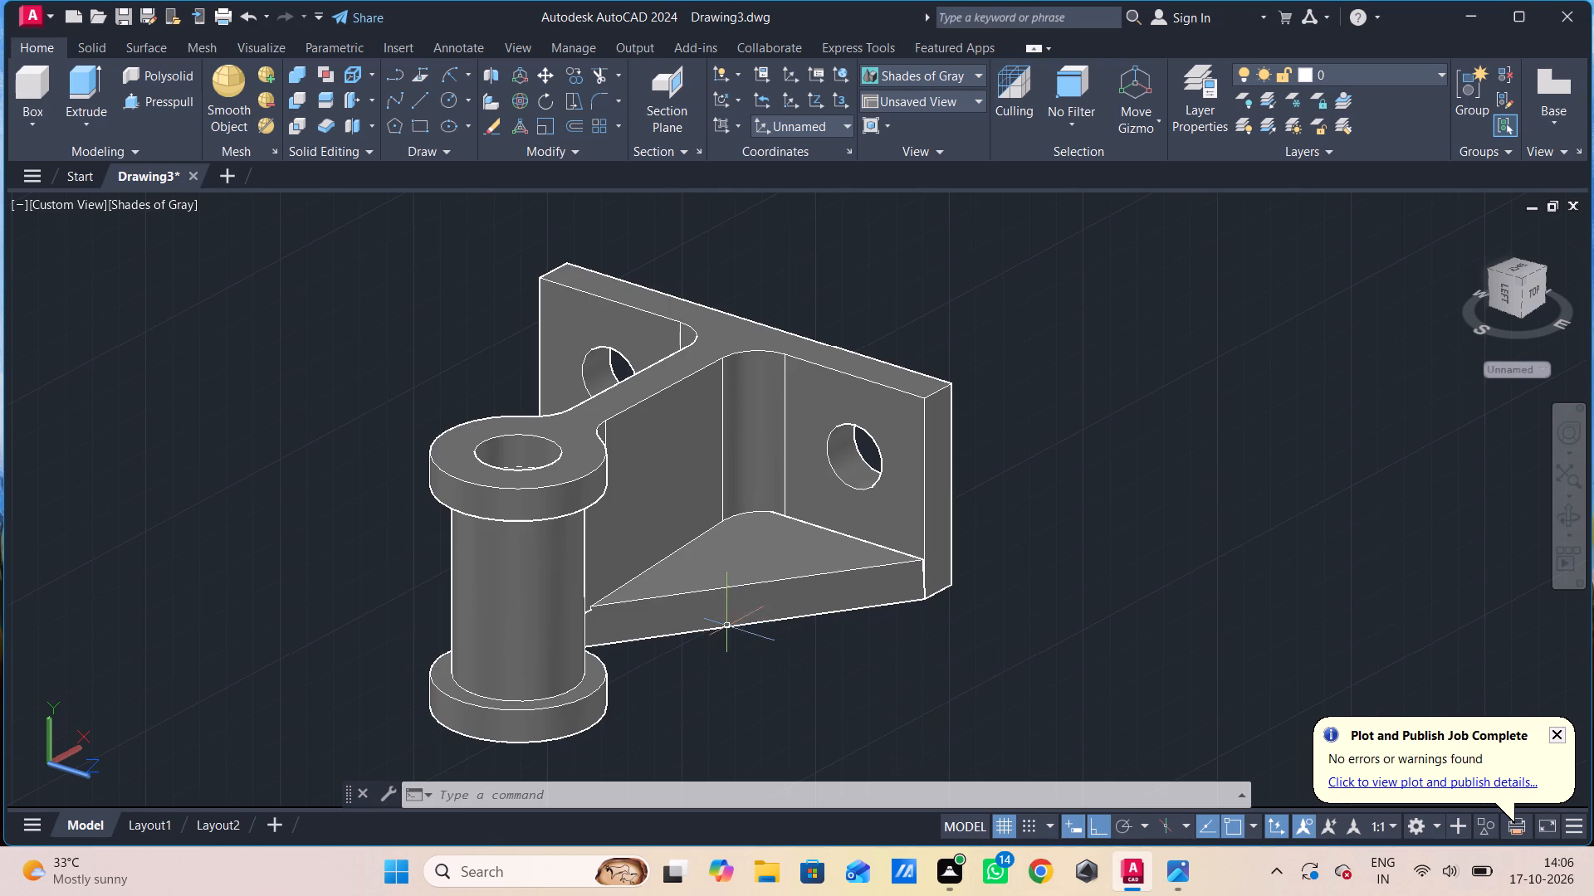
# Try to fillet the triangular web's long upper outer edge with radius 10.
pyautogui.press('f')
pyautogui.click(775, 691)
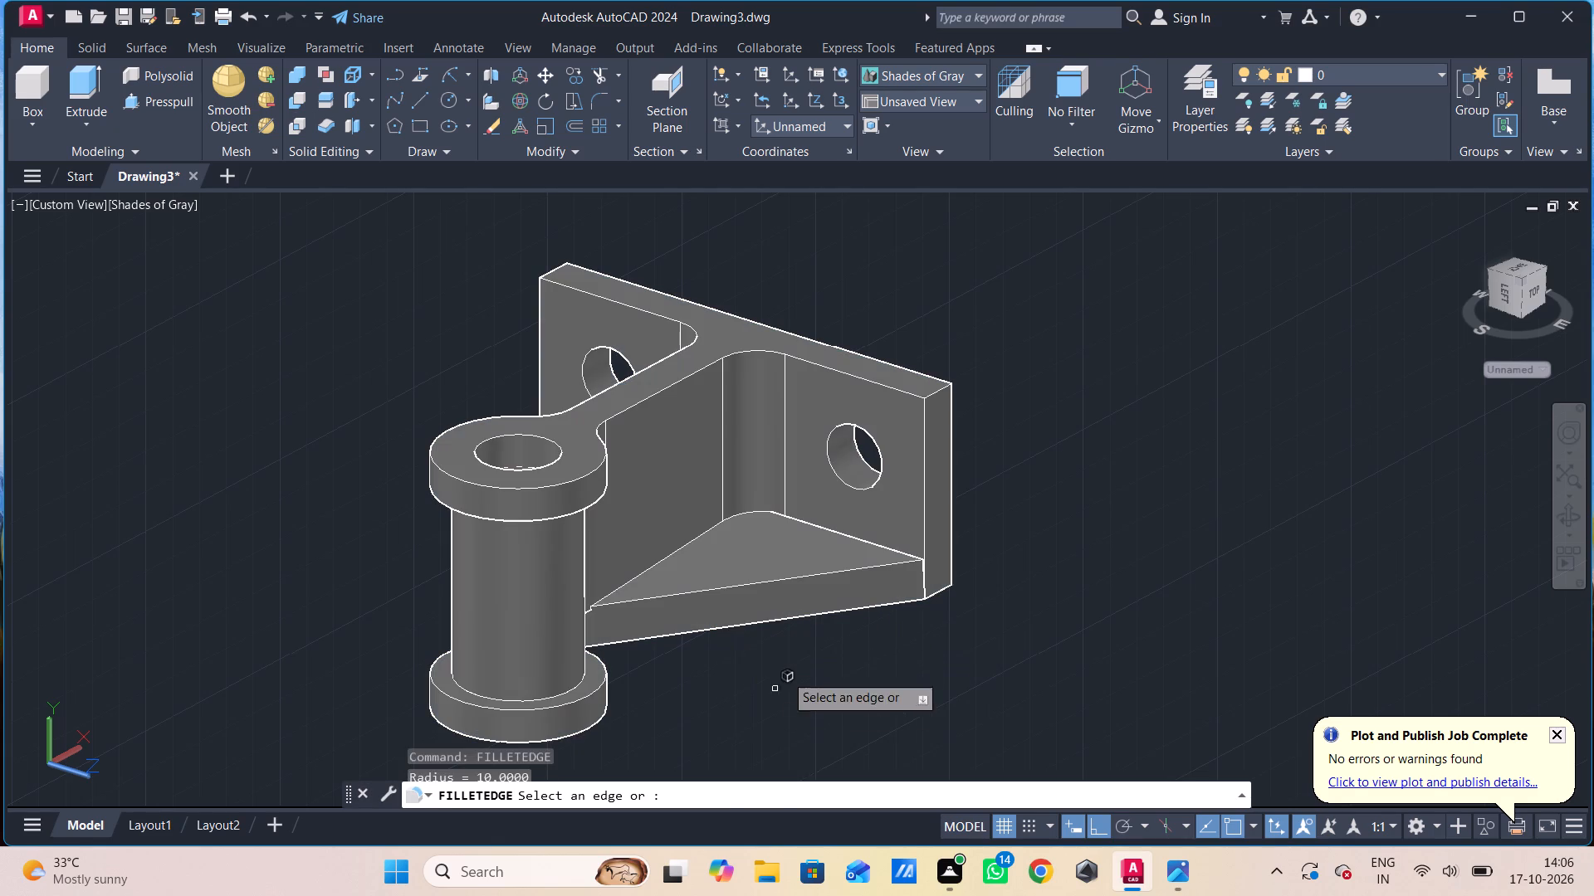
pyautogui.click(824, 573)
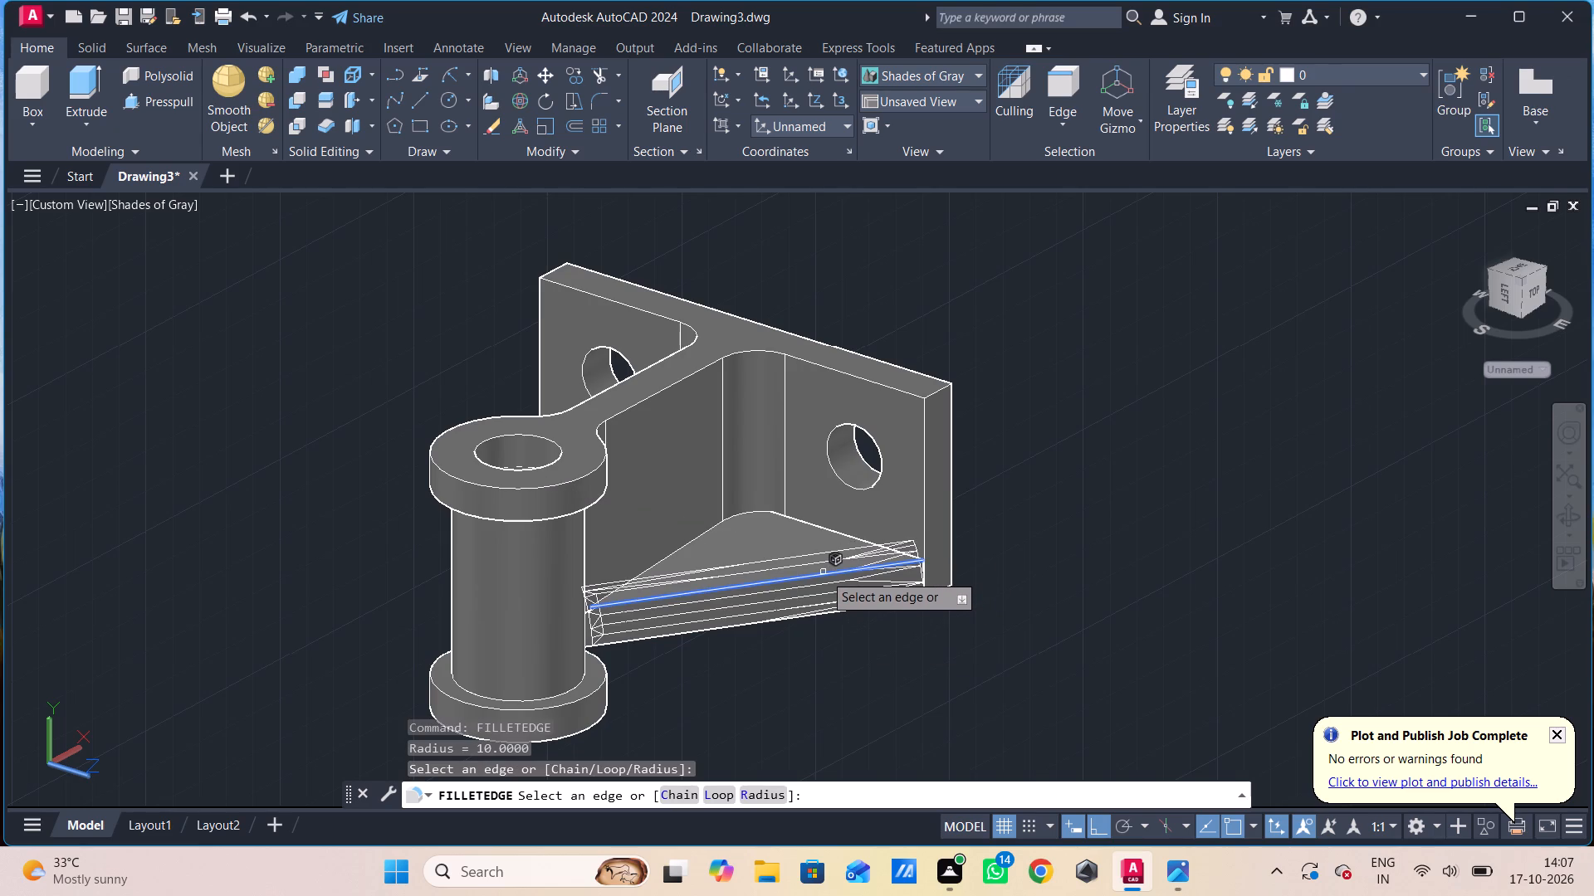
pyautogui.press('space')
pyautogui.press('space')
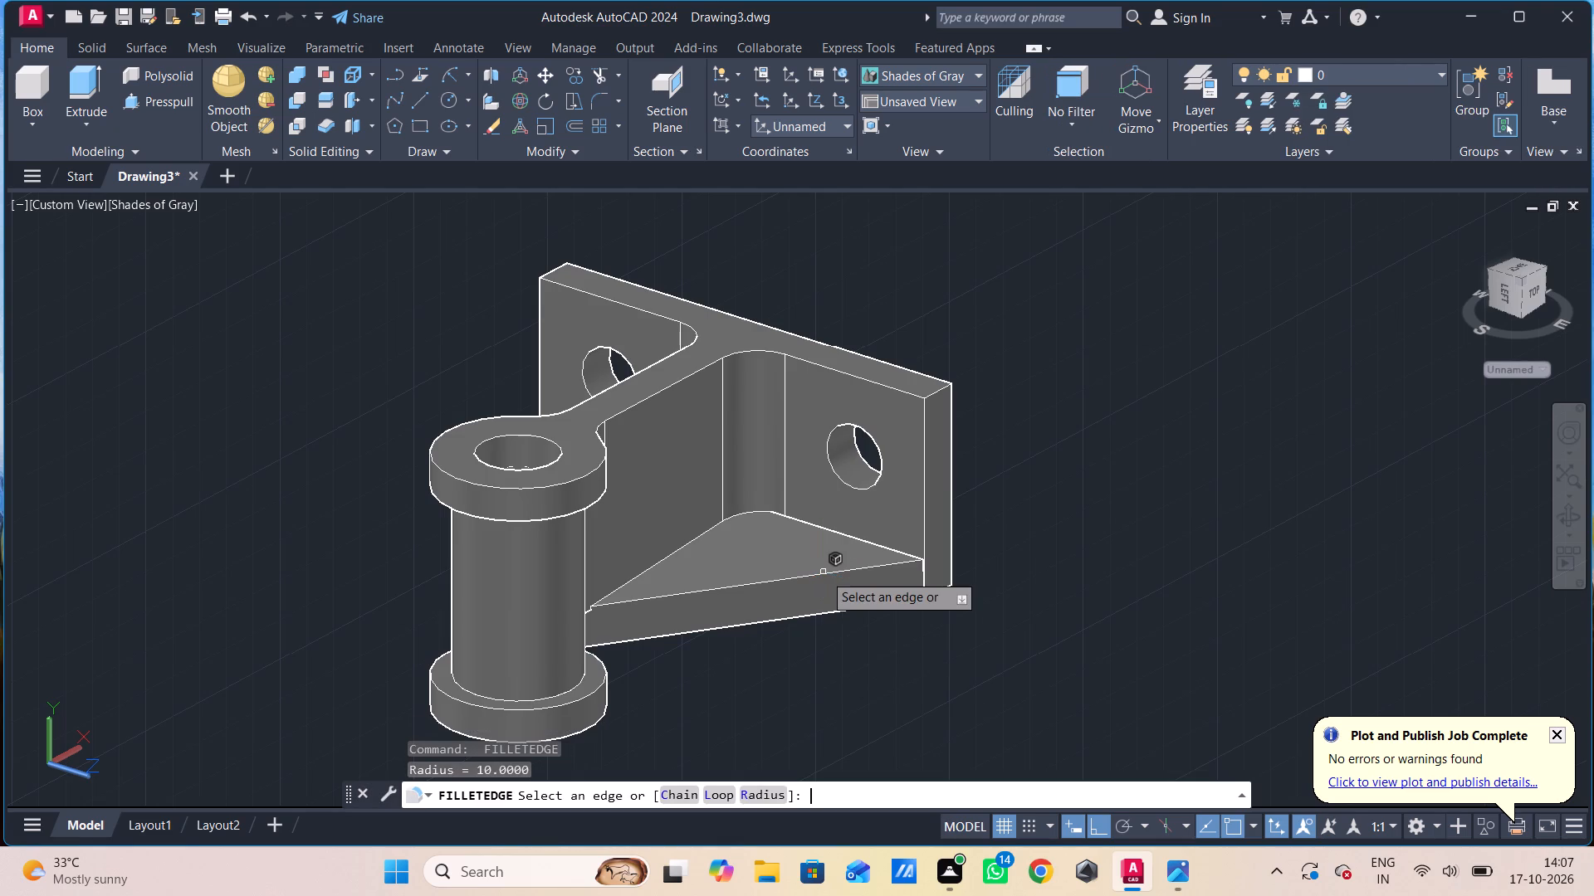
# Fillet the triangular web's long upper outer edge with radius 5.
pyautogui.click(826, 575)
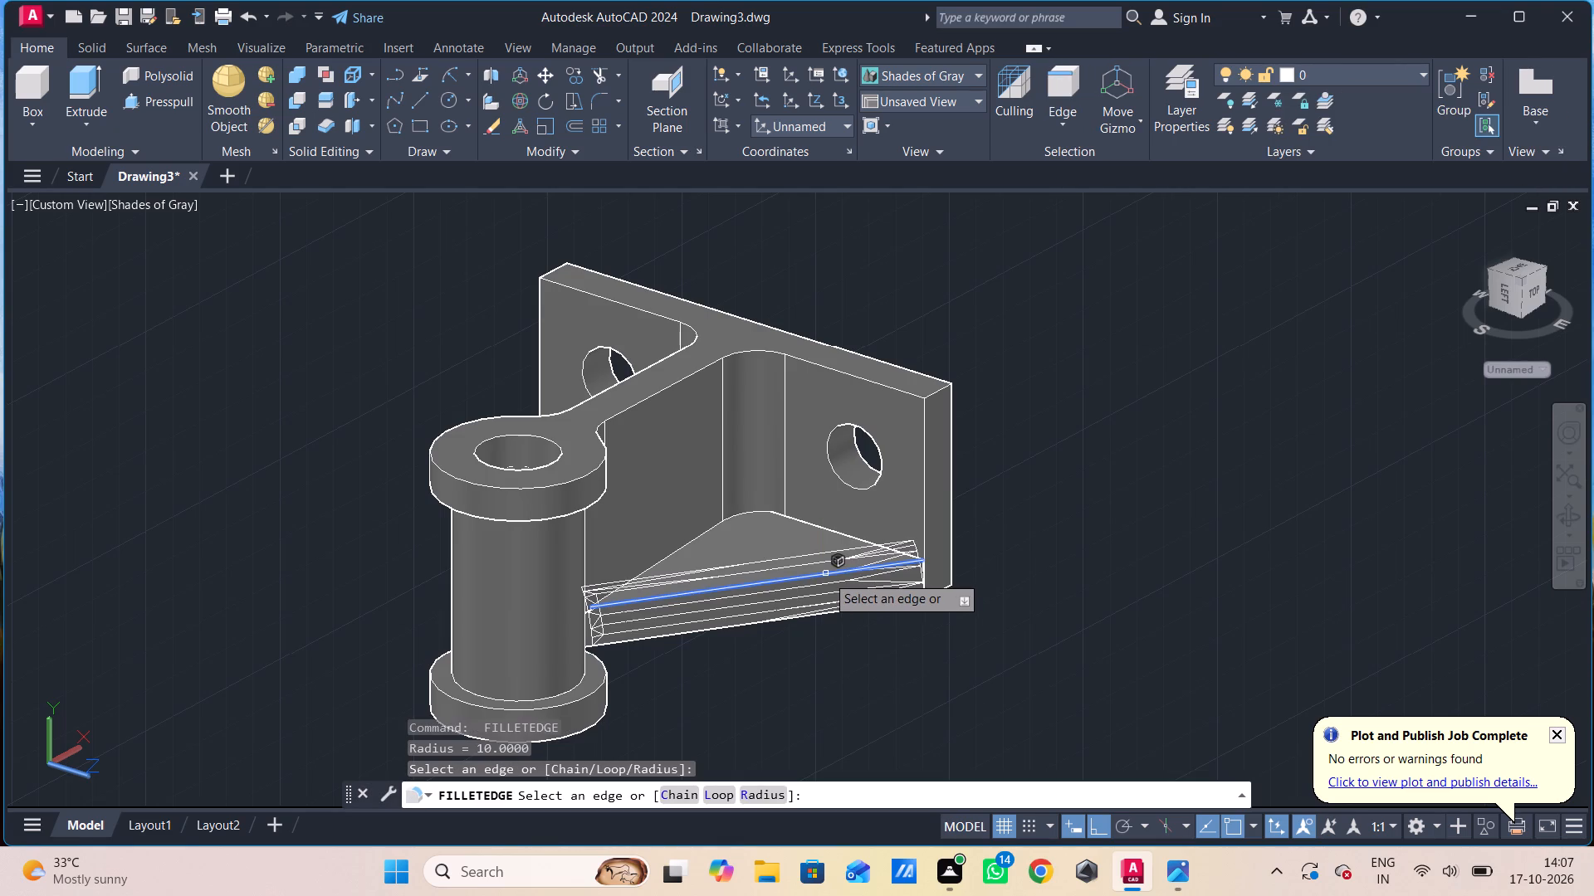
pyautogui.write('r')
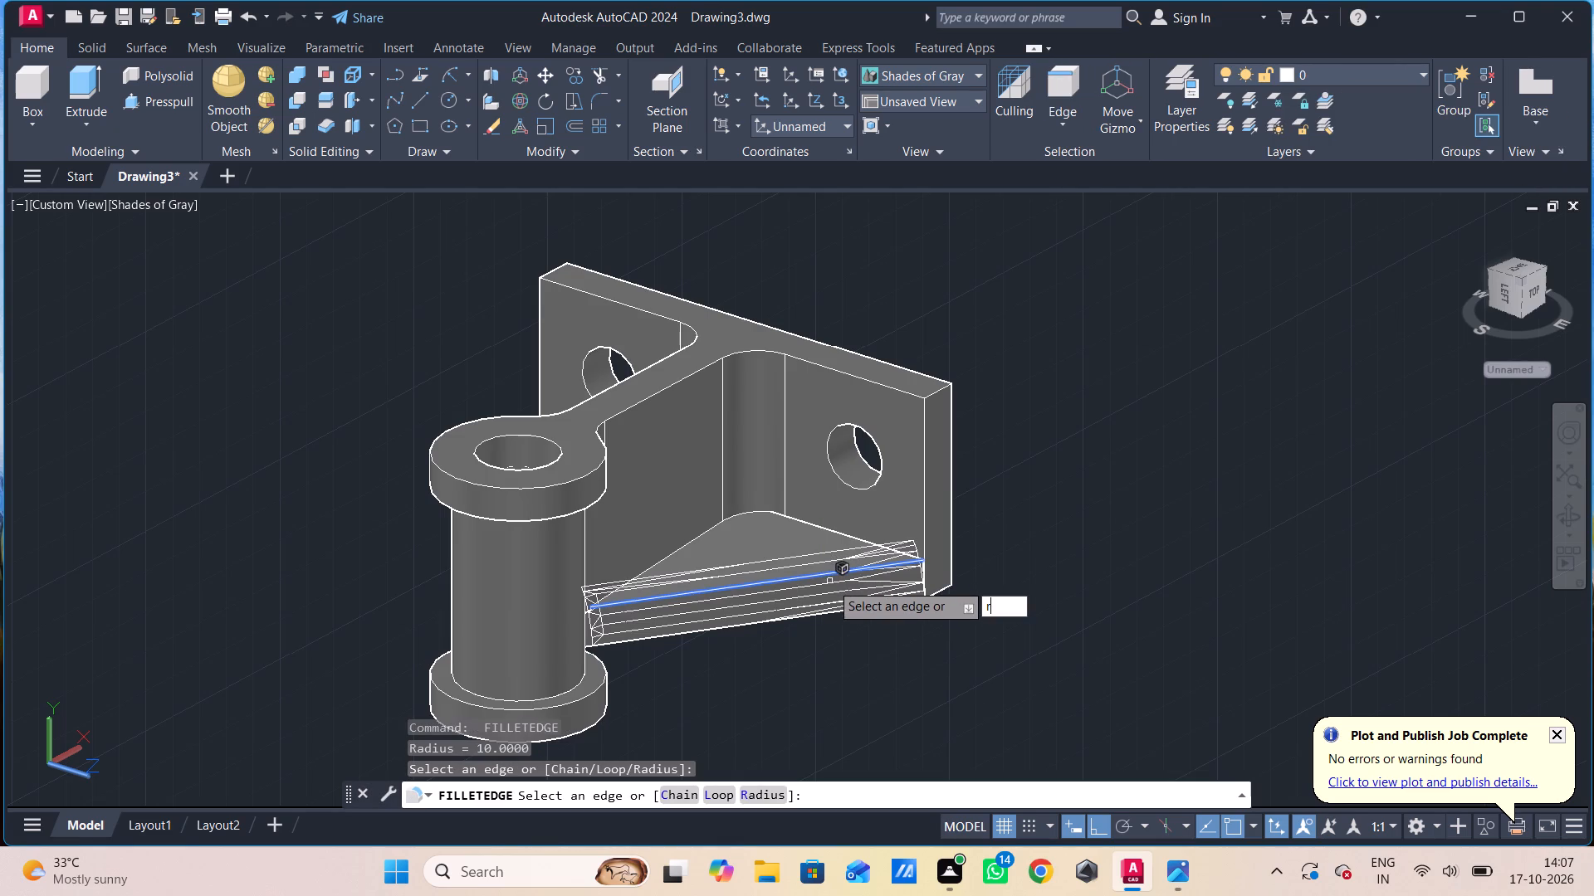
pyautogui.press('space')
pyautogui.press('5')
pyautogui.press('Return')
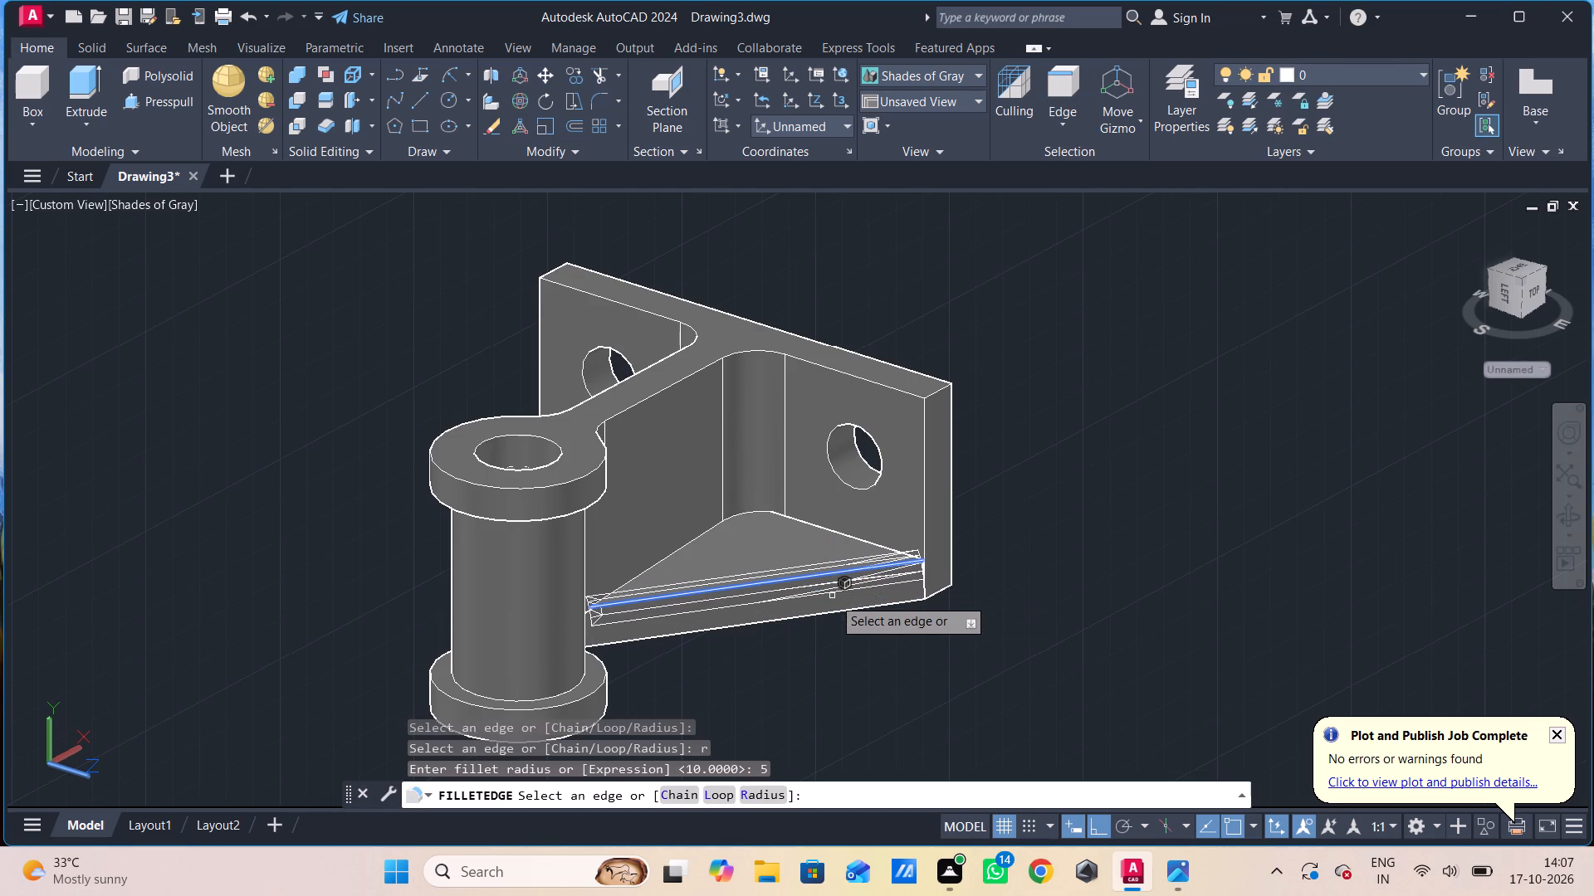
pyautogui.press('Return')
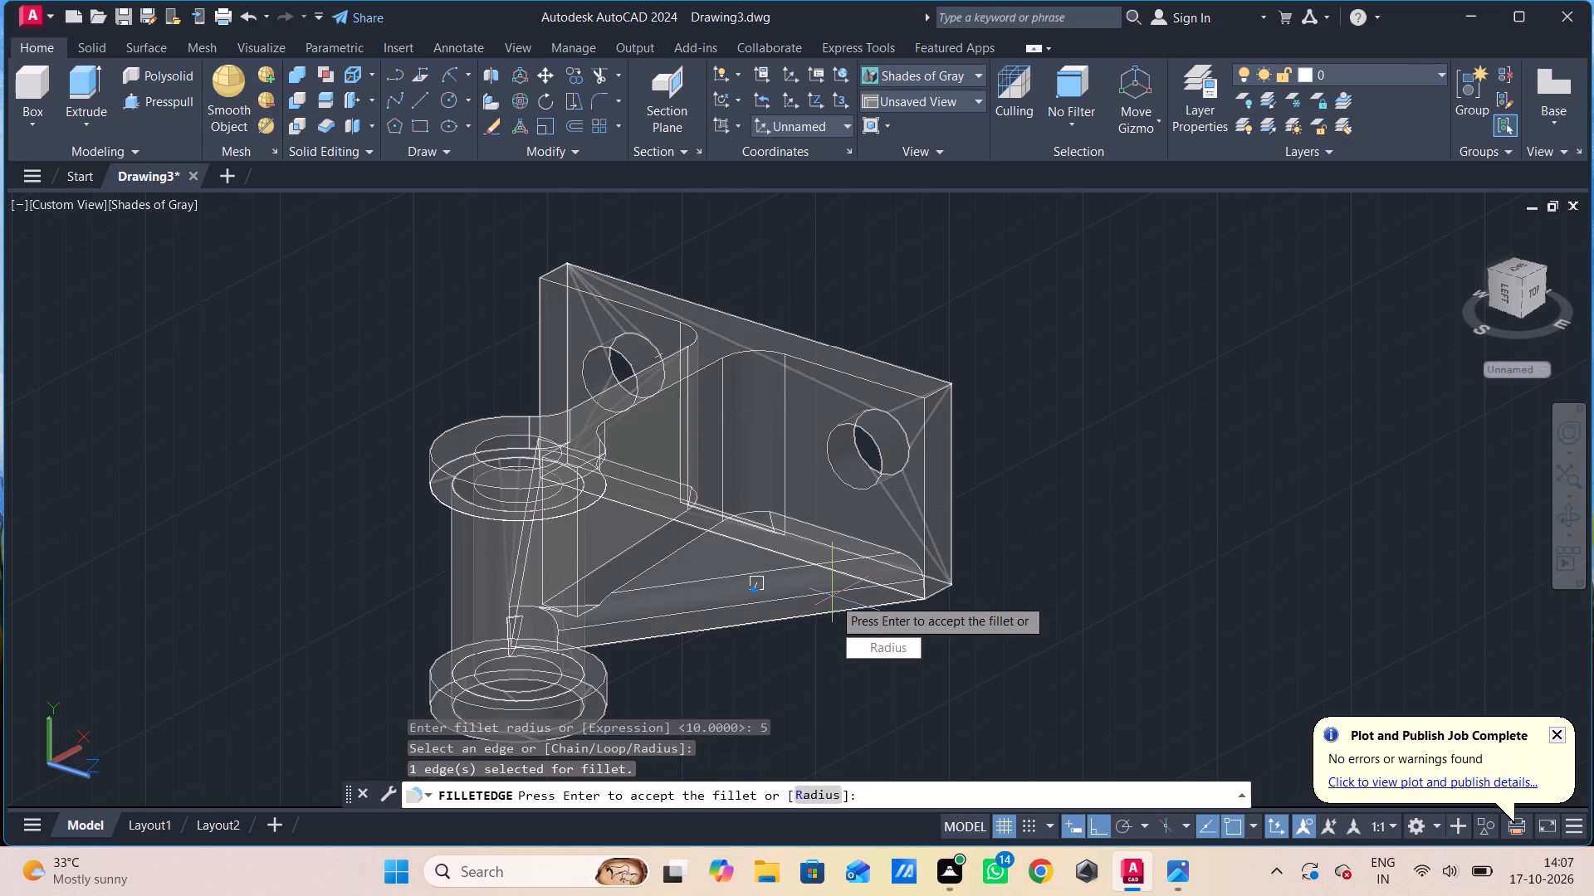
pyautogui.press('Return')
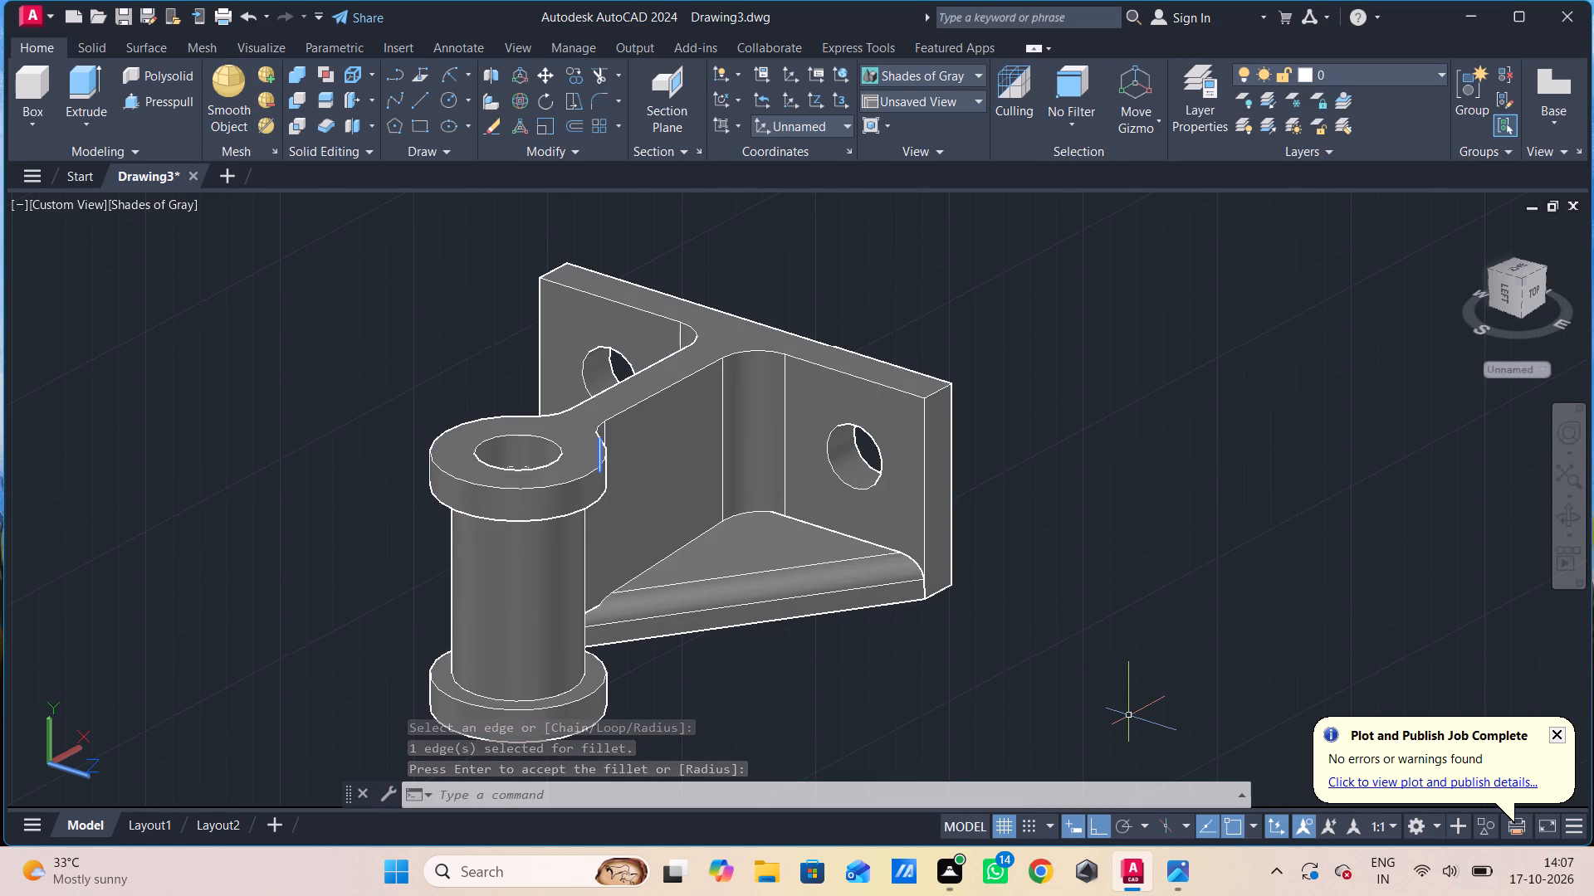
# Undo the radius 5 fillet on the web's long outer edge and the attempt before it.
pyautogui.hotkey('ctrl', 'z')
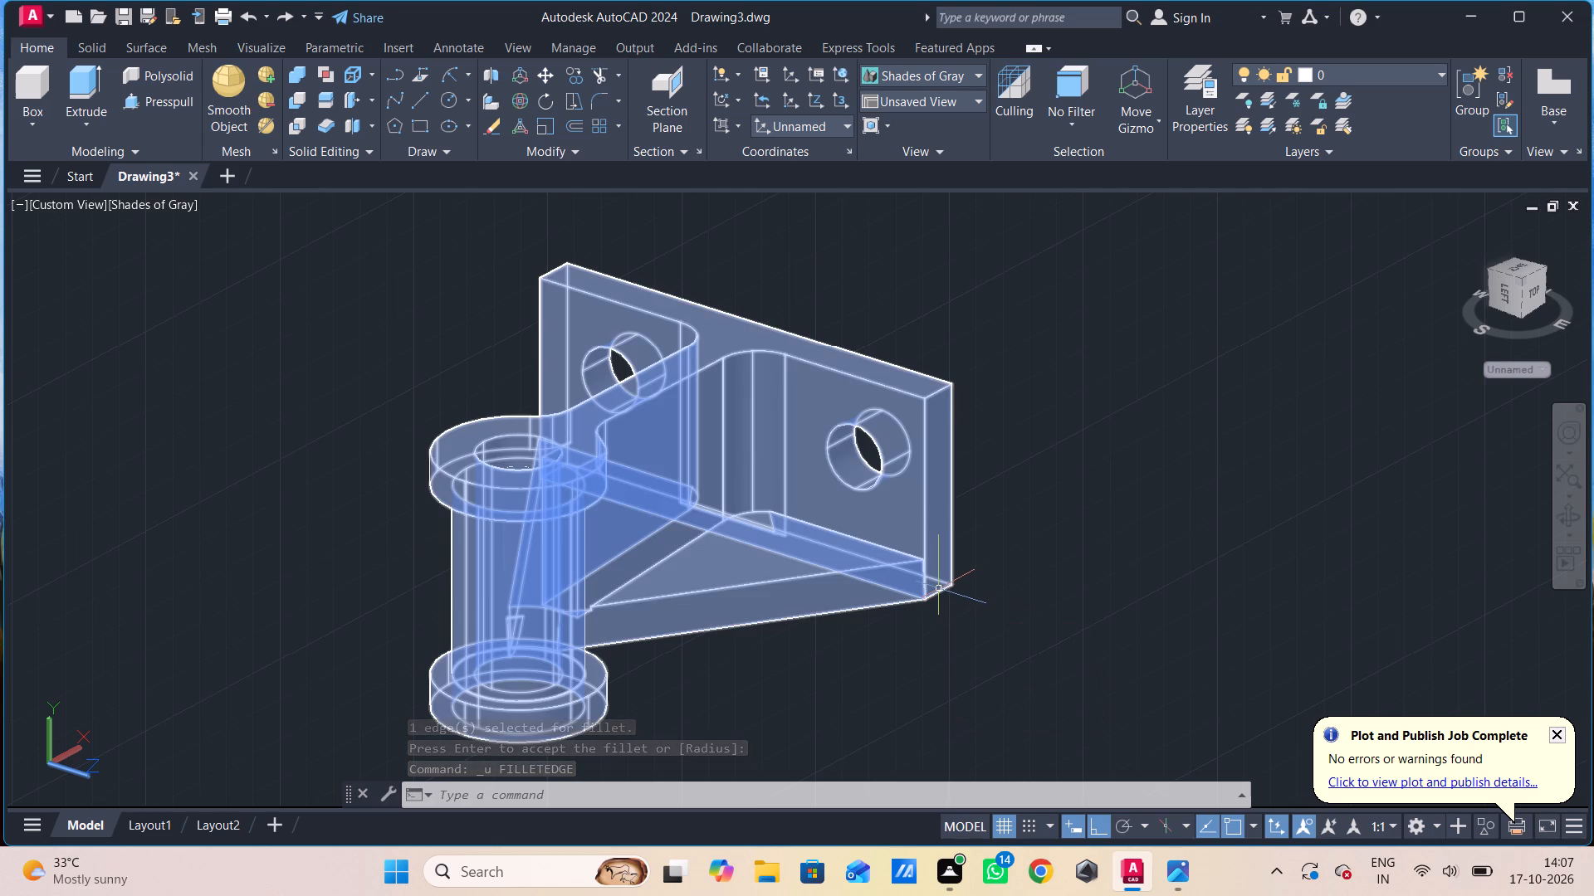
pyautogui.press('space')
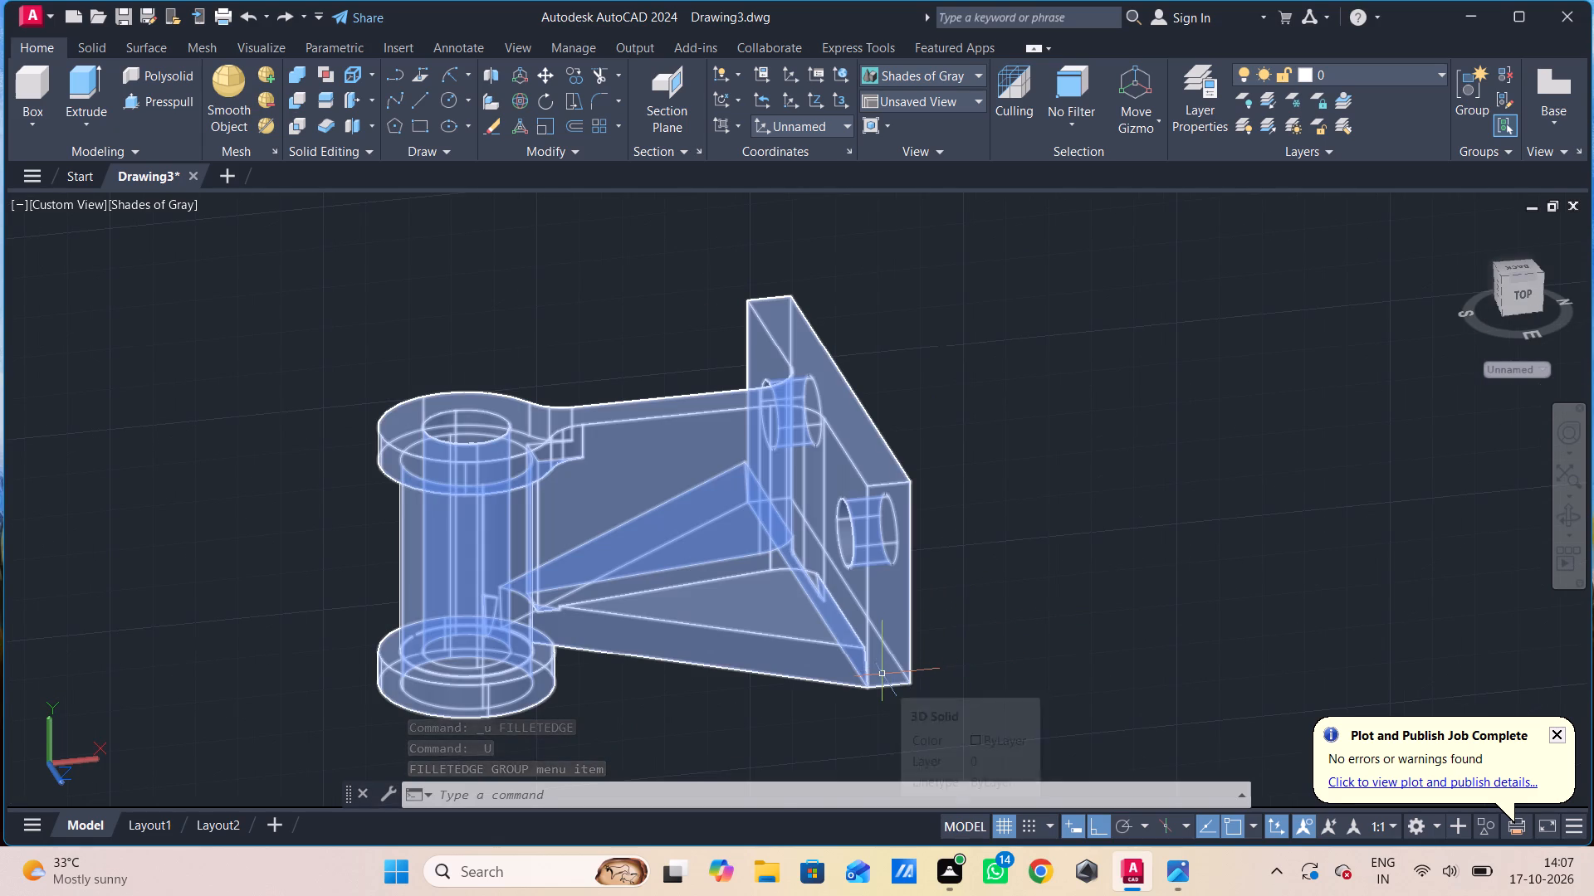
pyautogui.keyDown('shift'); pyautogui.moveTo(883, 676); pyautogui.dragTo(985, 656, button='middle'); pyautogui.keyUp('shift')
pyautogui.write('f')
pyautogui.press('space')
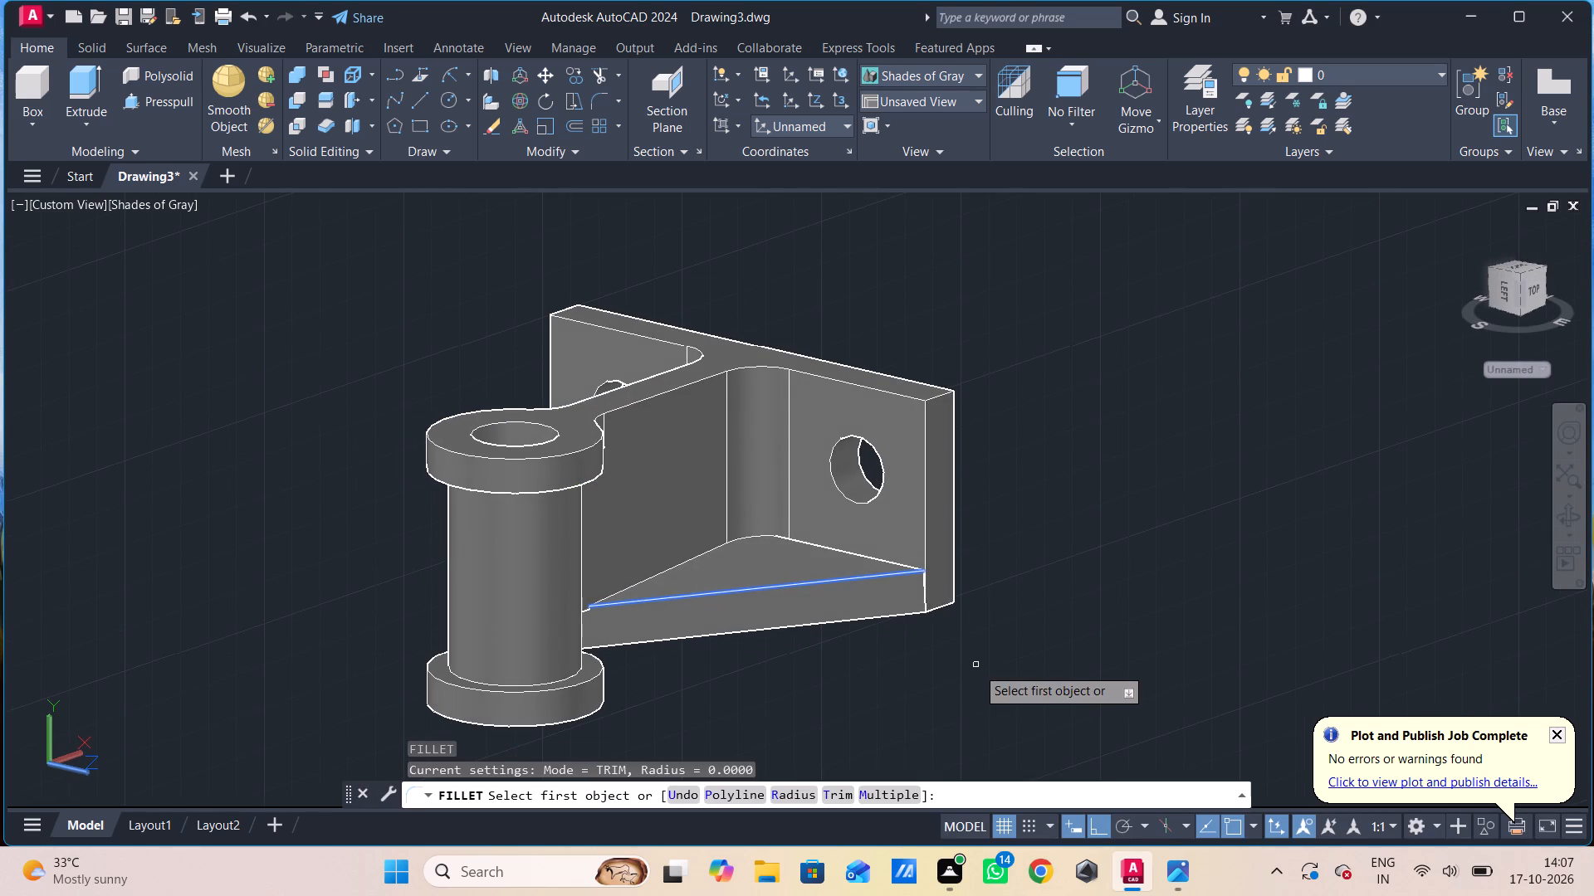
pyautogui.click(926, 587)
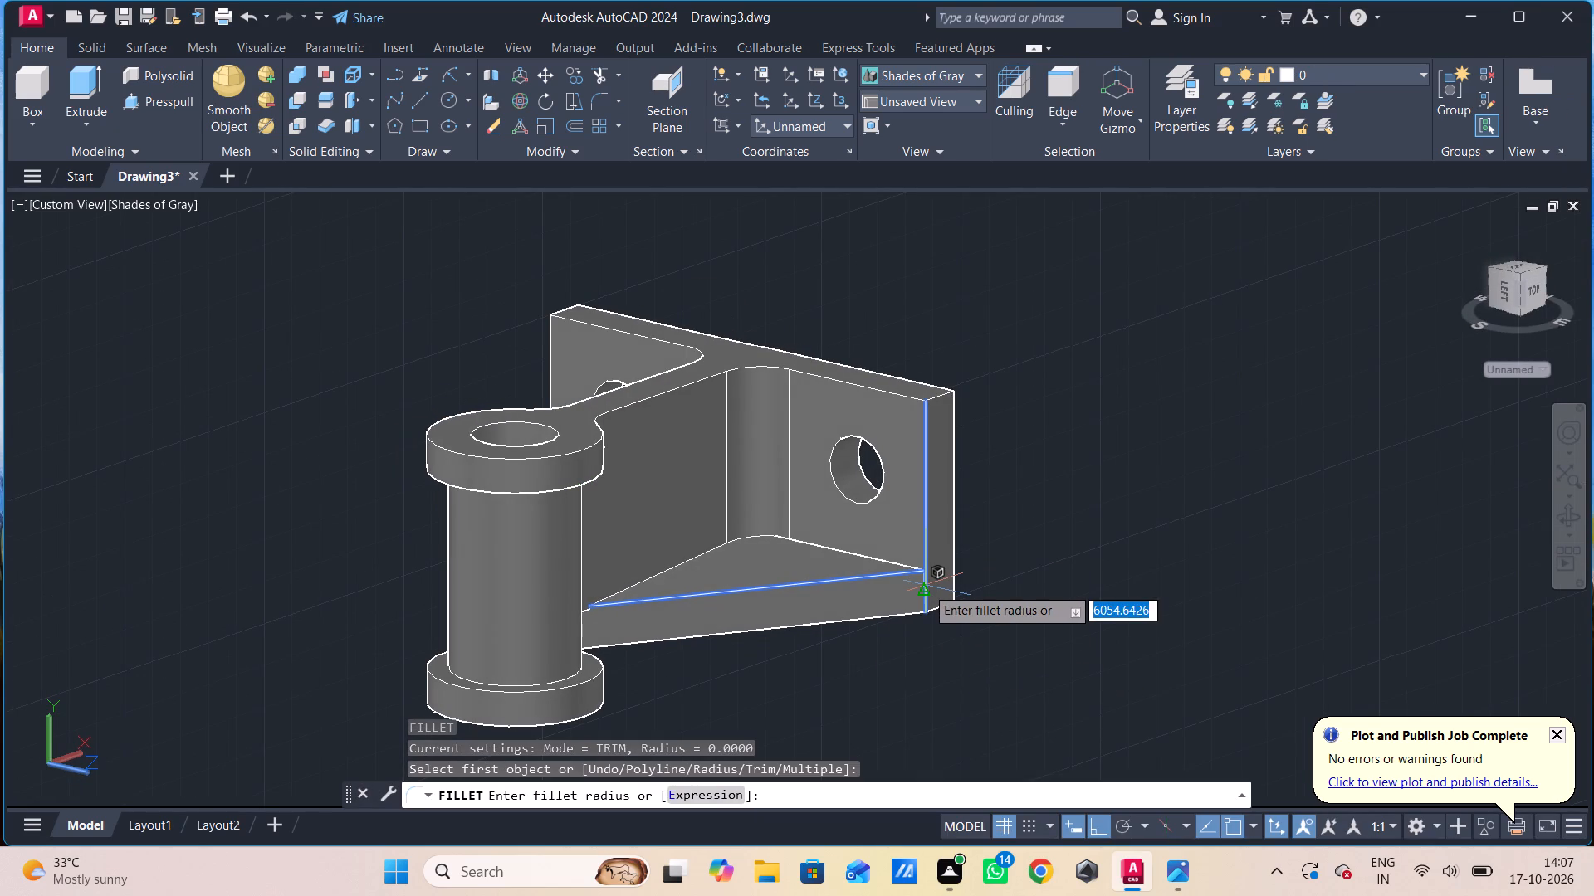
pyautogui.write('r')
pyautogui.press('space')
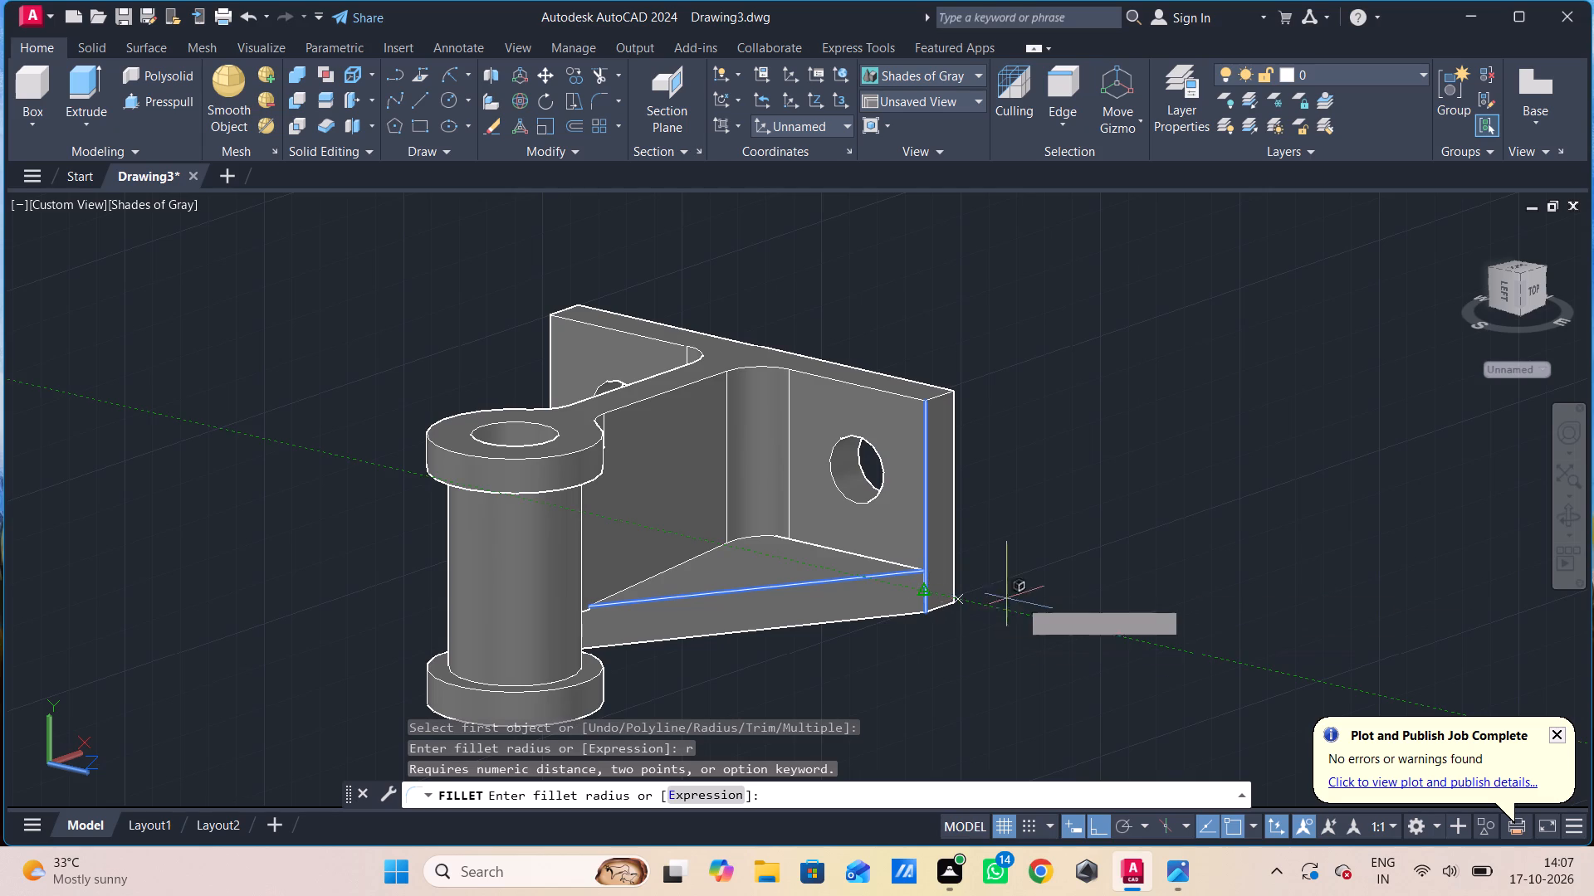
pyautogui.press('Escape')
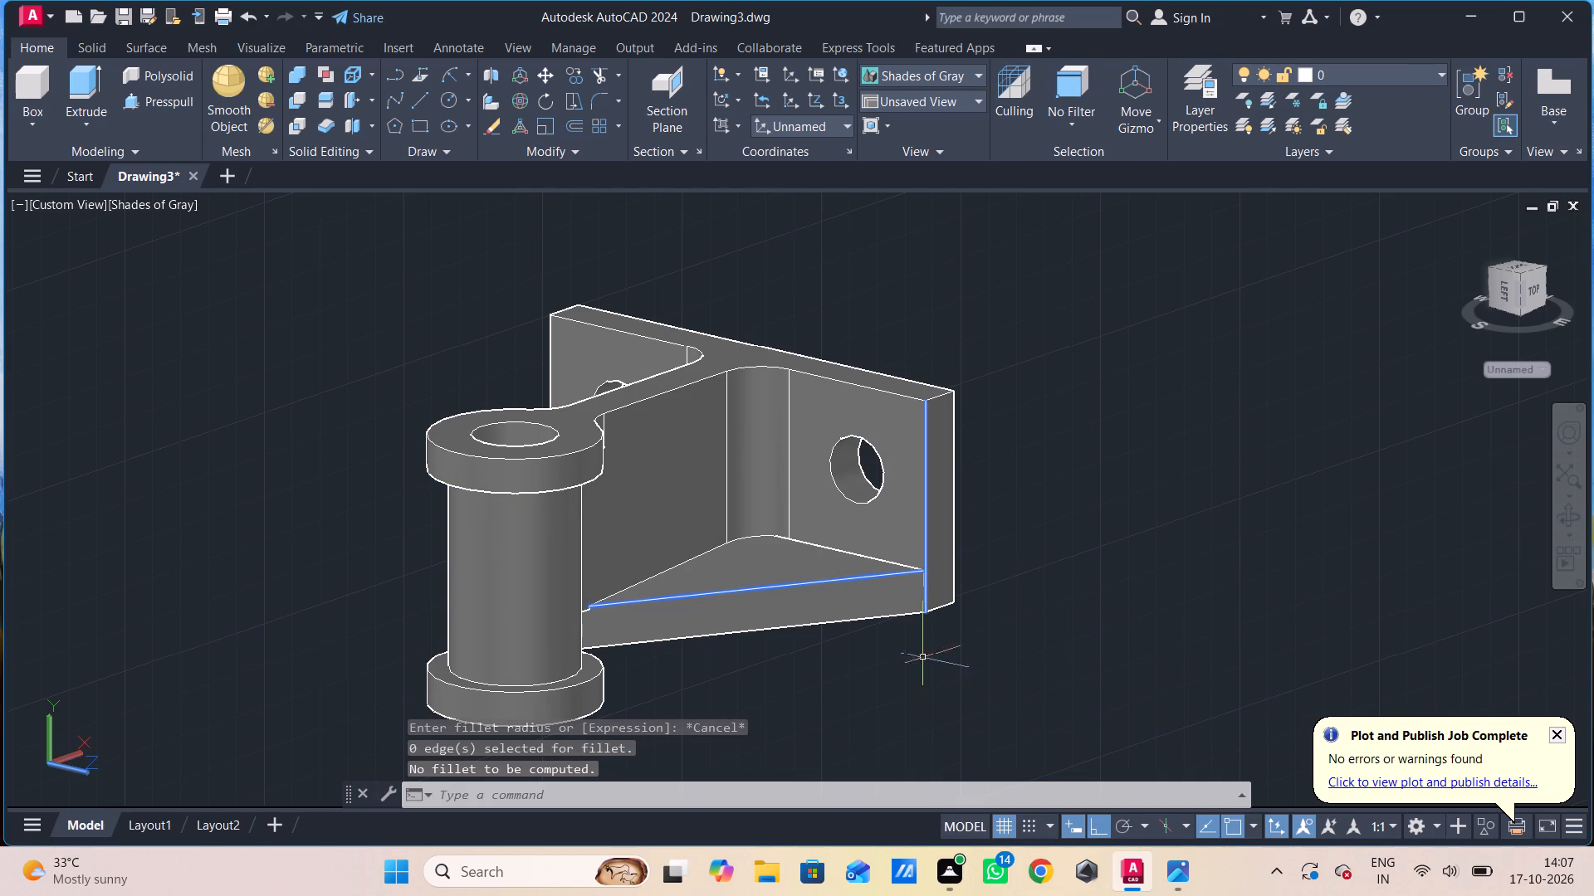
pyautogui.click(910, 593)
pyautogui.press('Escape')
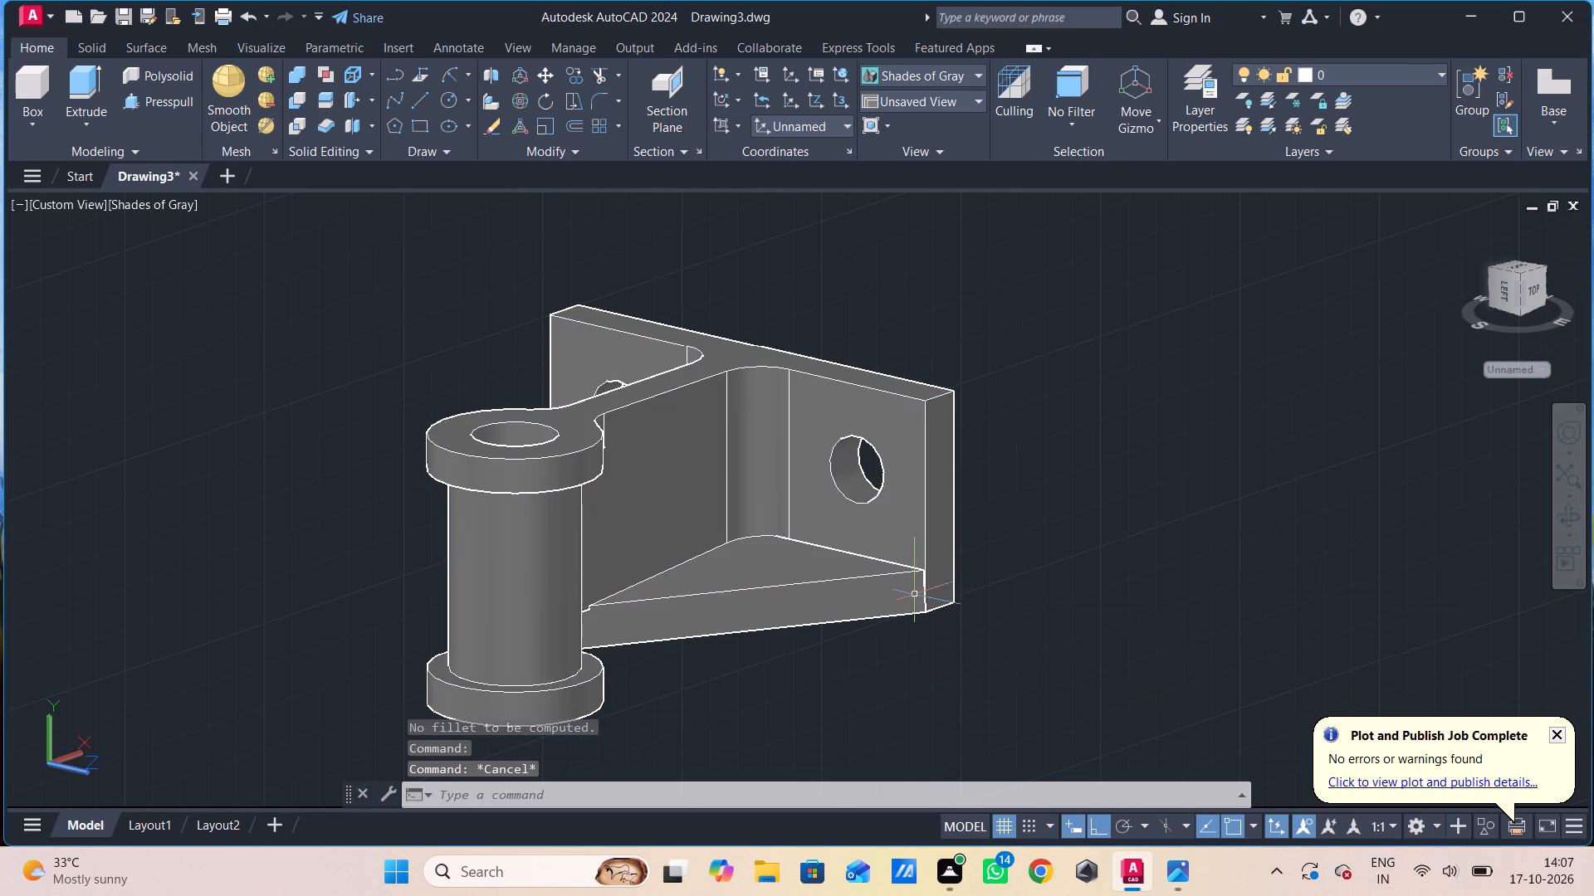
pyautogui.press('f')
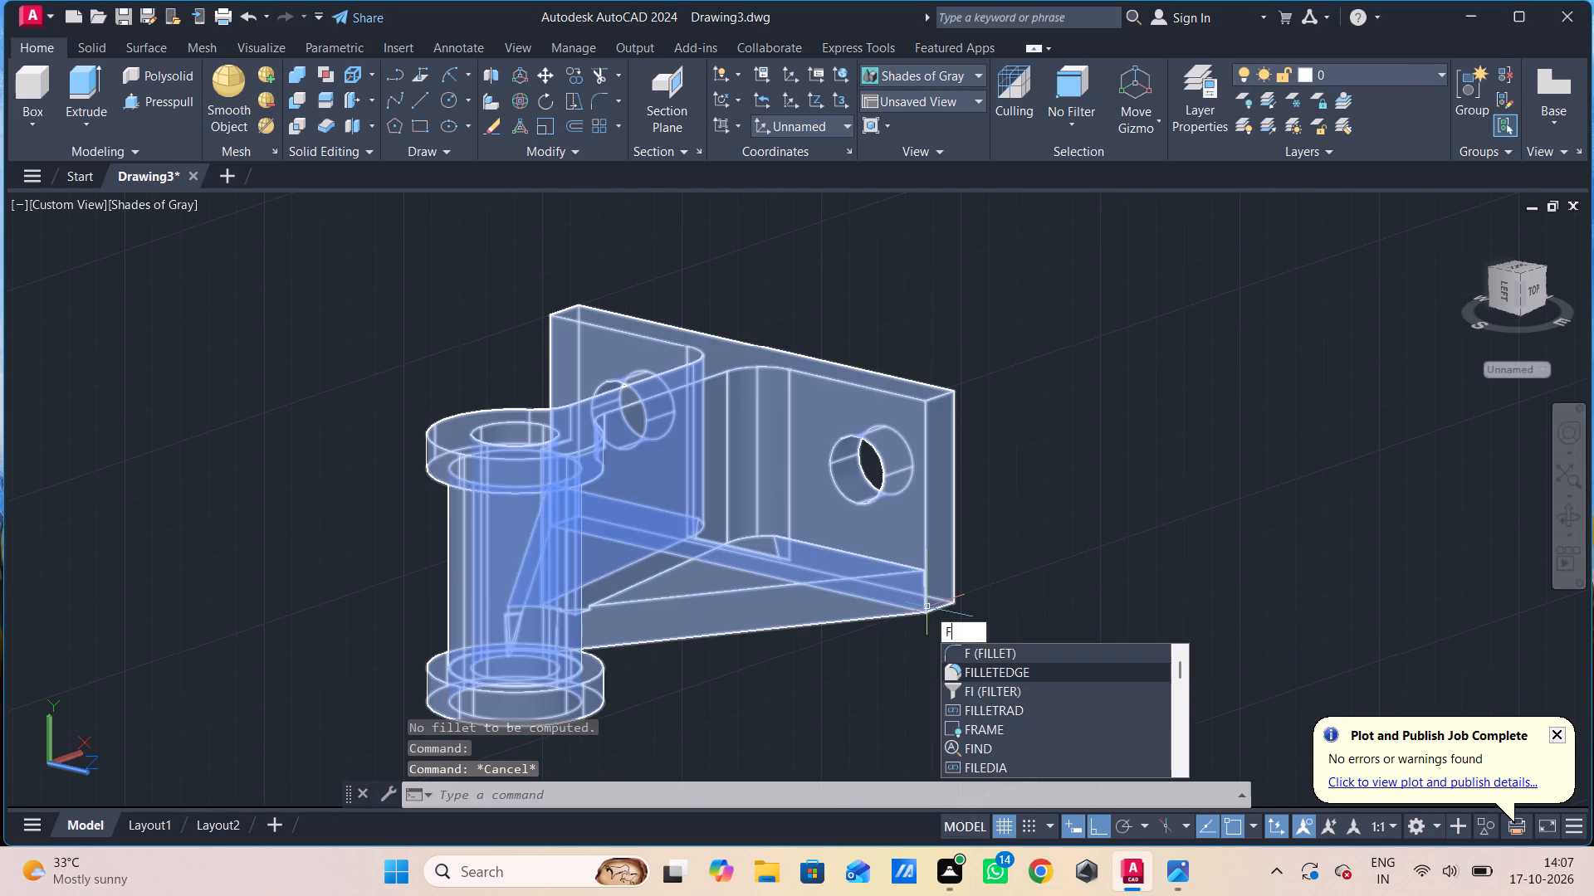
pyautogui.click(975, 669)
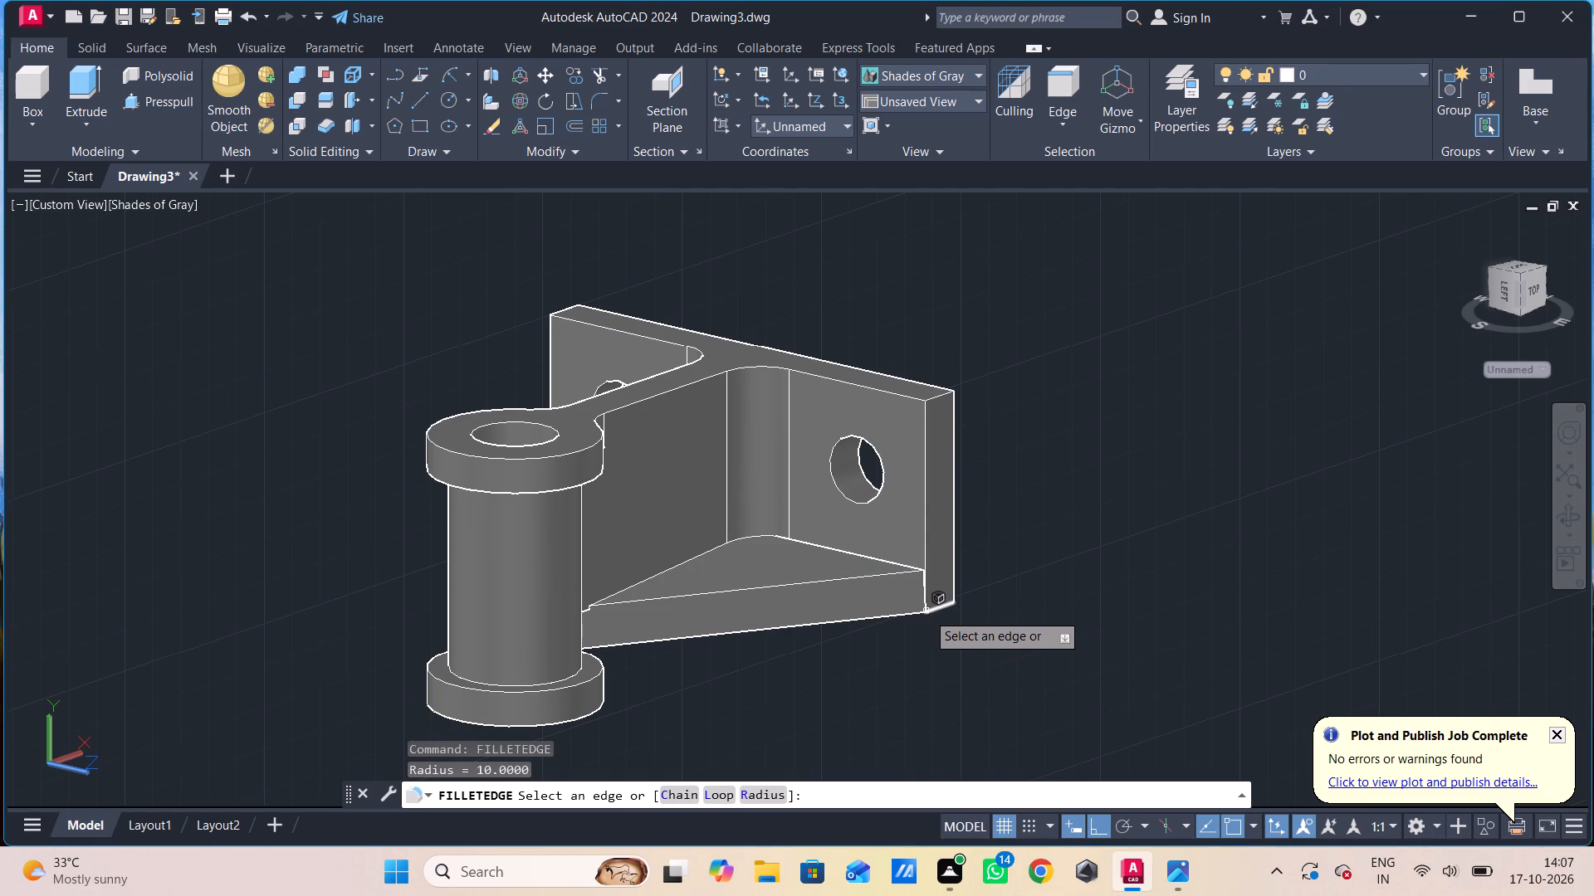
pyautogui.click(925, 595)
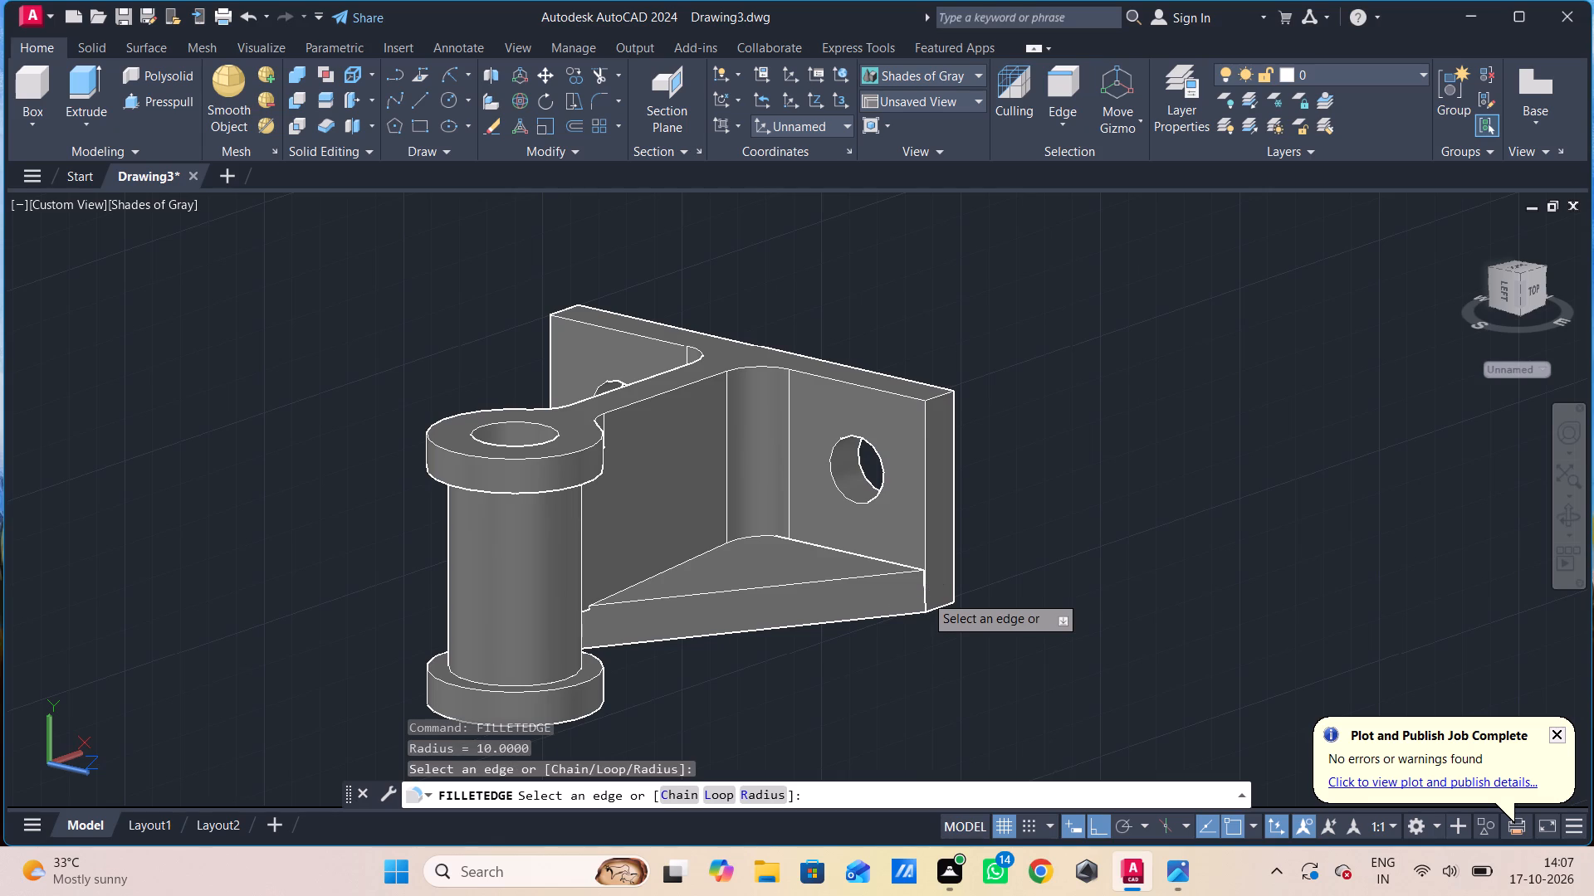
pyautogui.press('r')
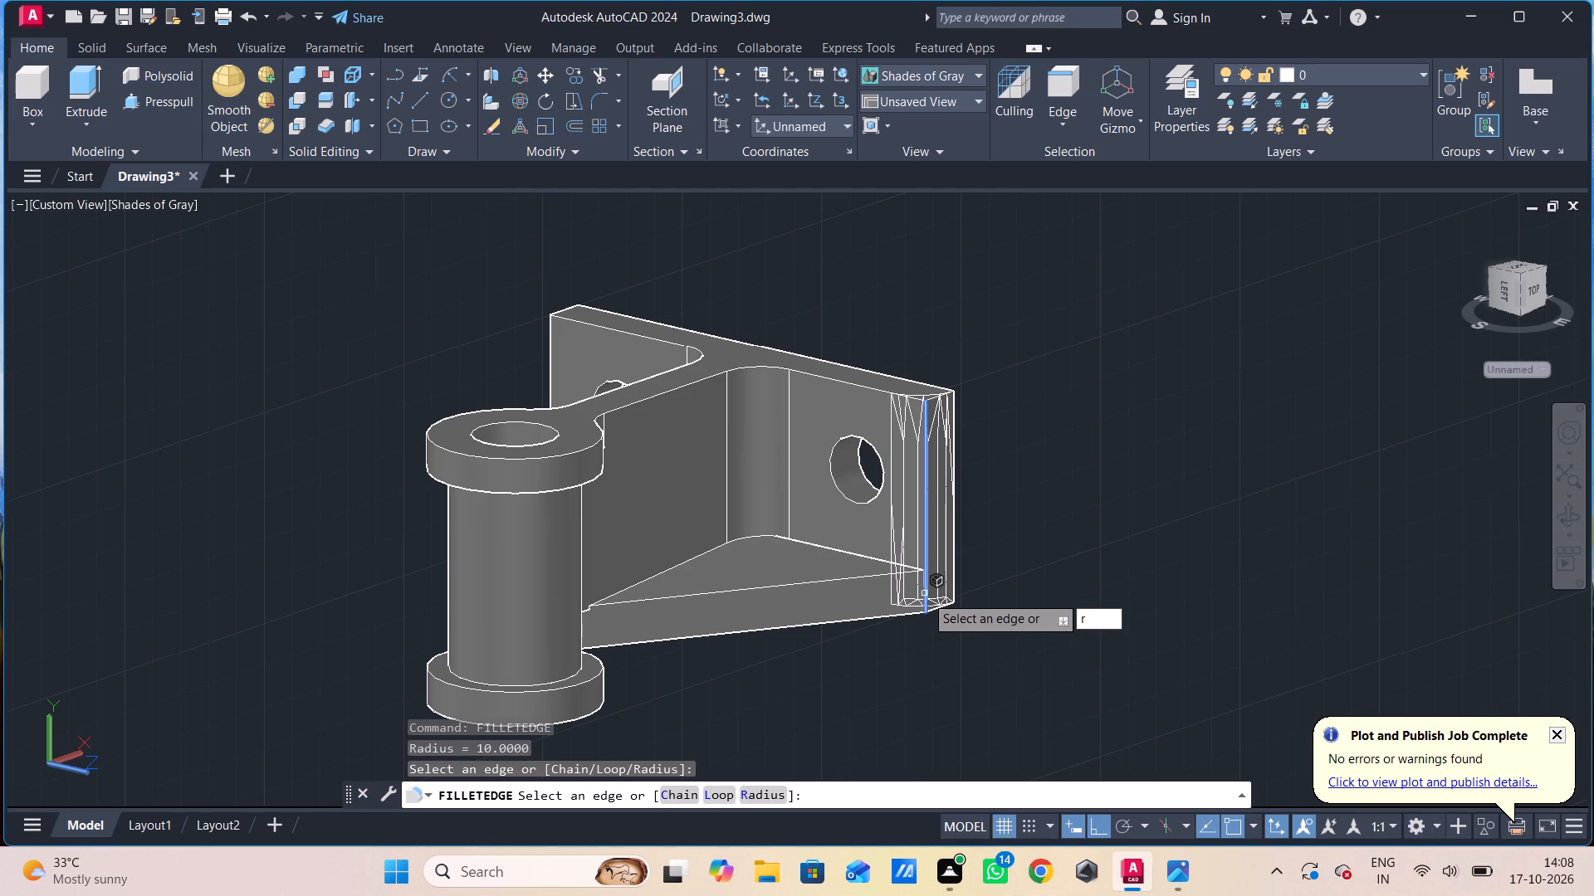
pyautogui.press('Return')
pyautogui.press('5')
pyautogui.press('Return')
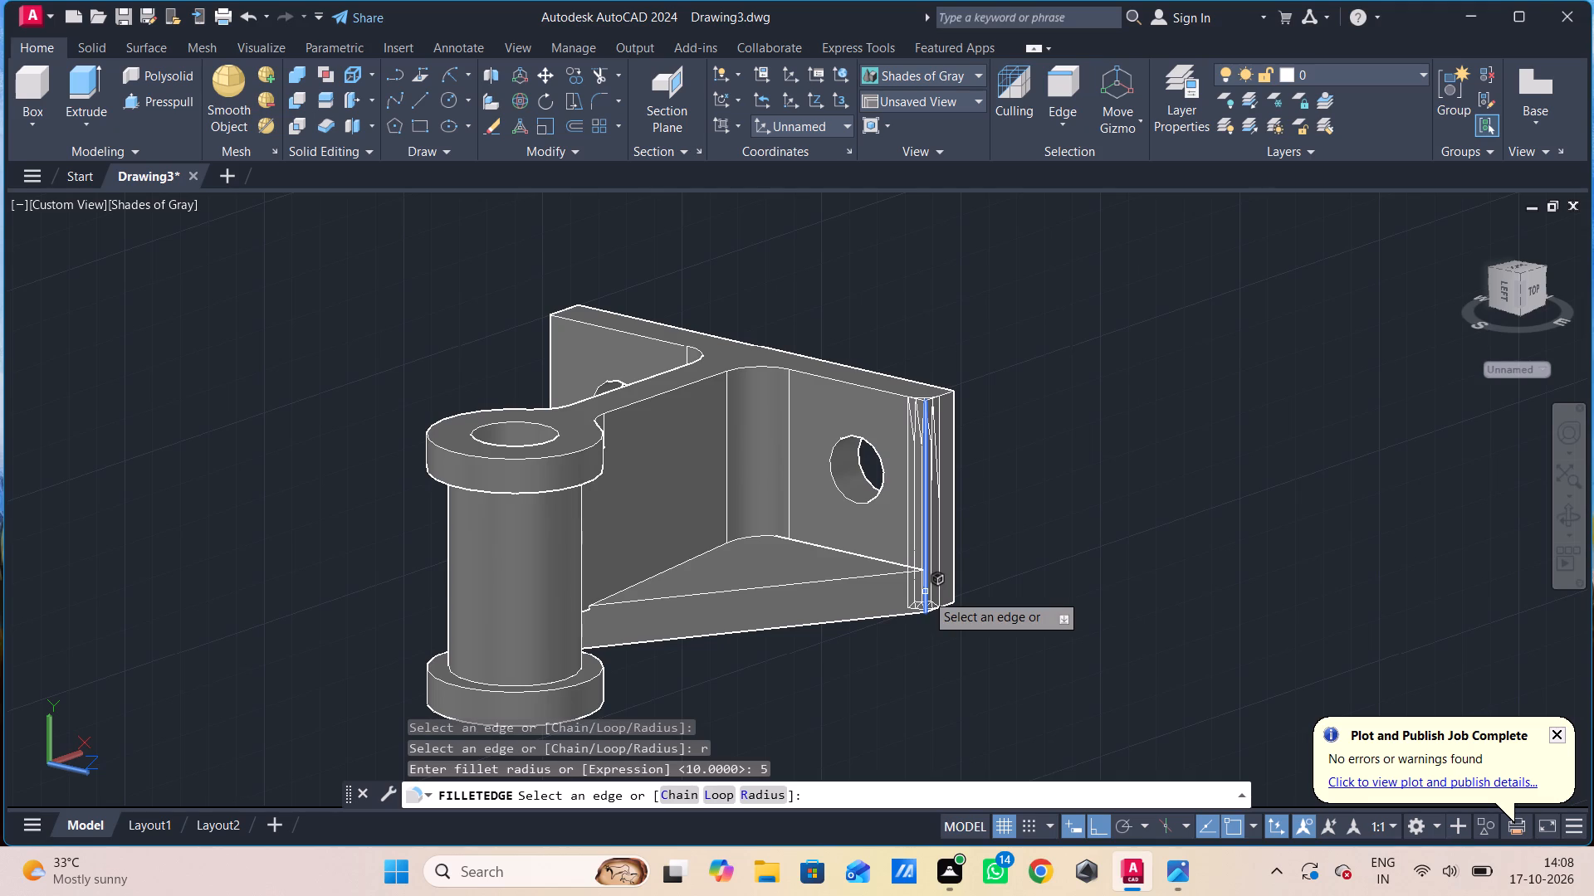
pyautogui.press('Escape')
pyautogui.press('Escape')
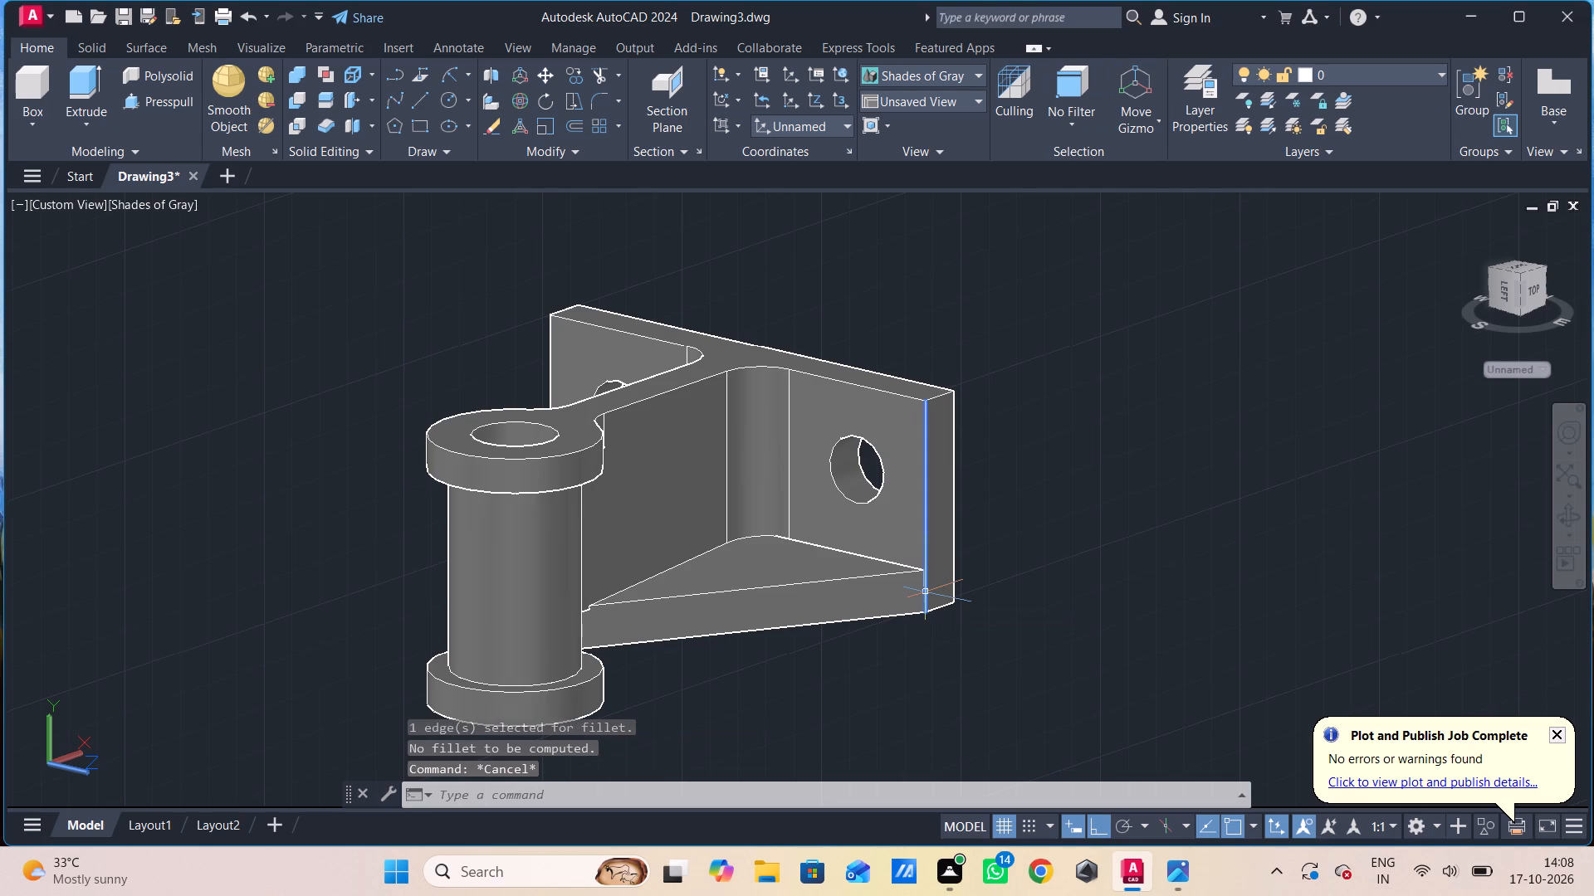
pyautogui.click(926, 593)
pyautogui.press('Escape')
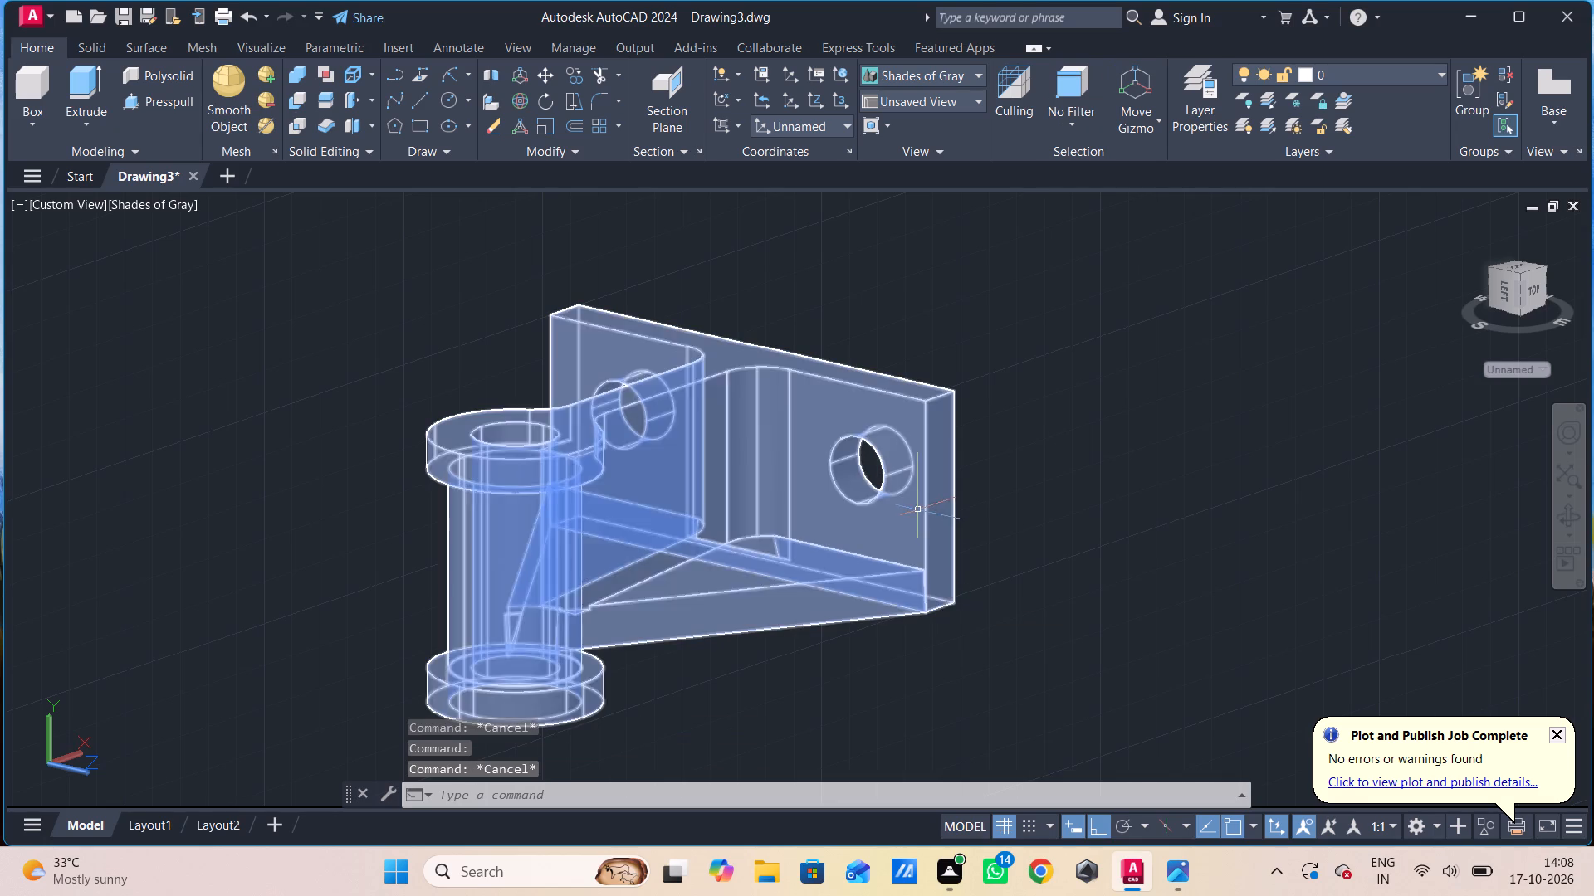
# Round one upper corner of the two-hole plate by filleting its short top corner edge with radius 10.
pyautogui.press('f')
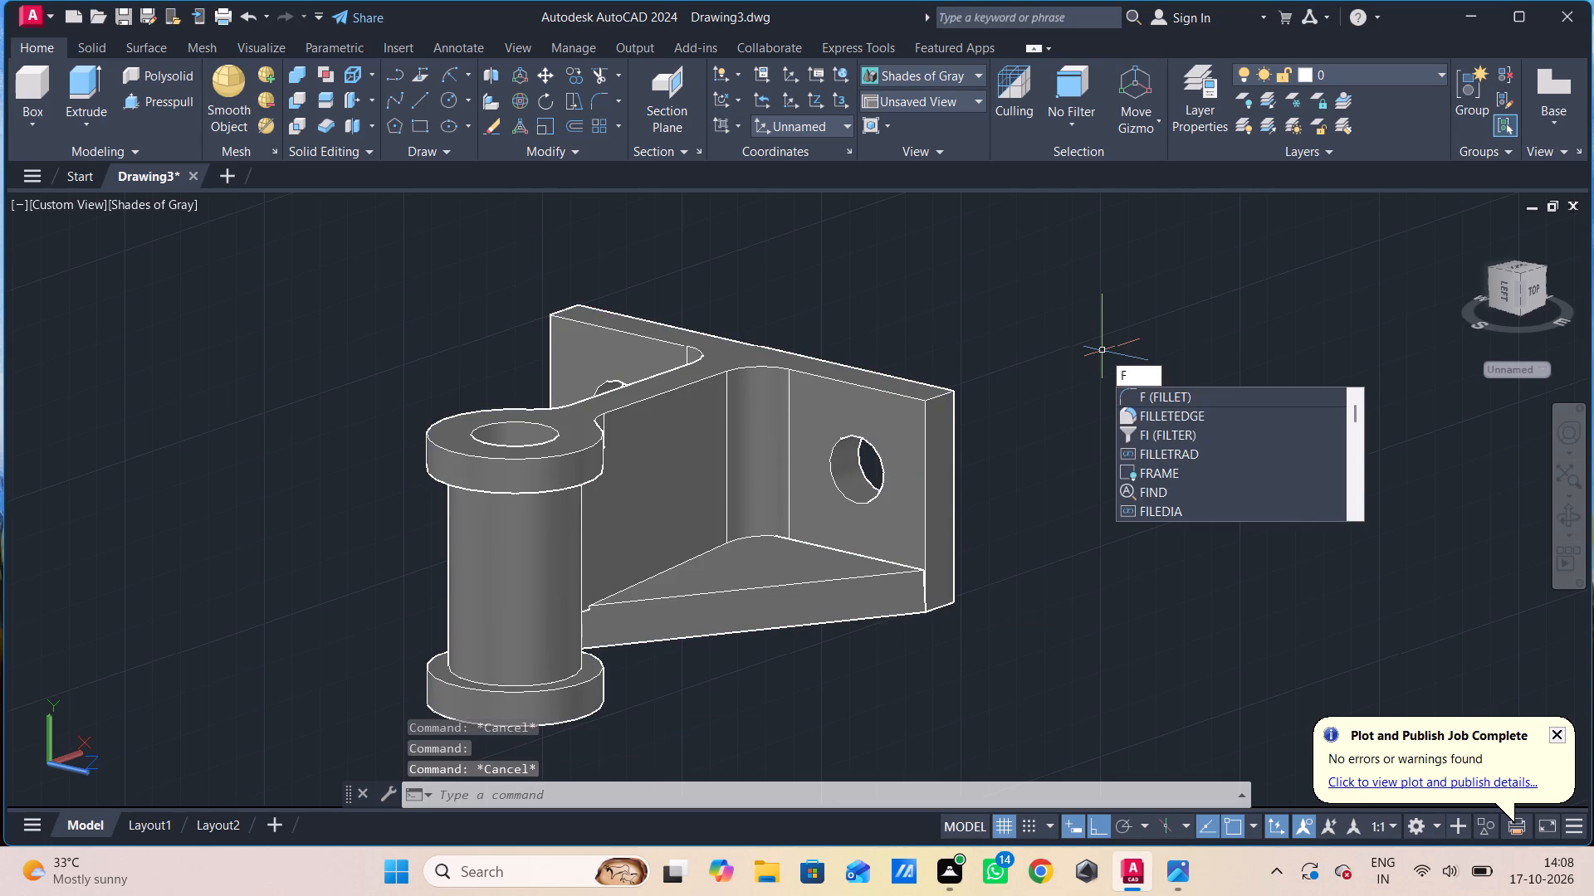
pyautogui.click(1135, 414)
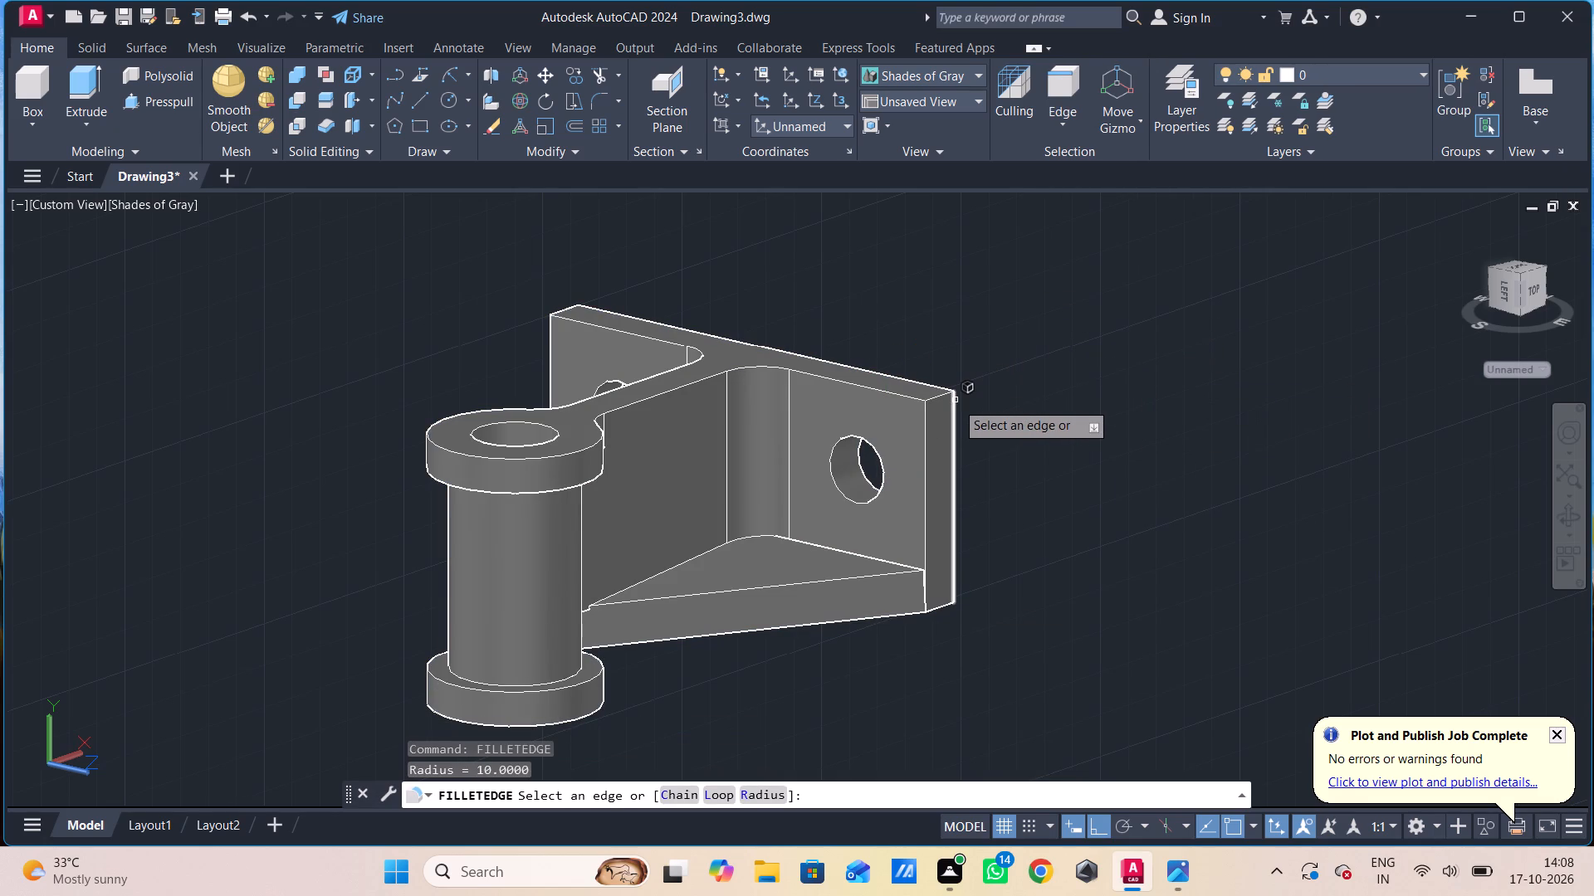
pyautogui.click(946, 397)
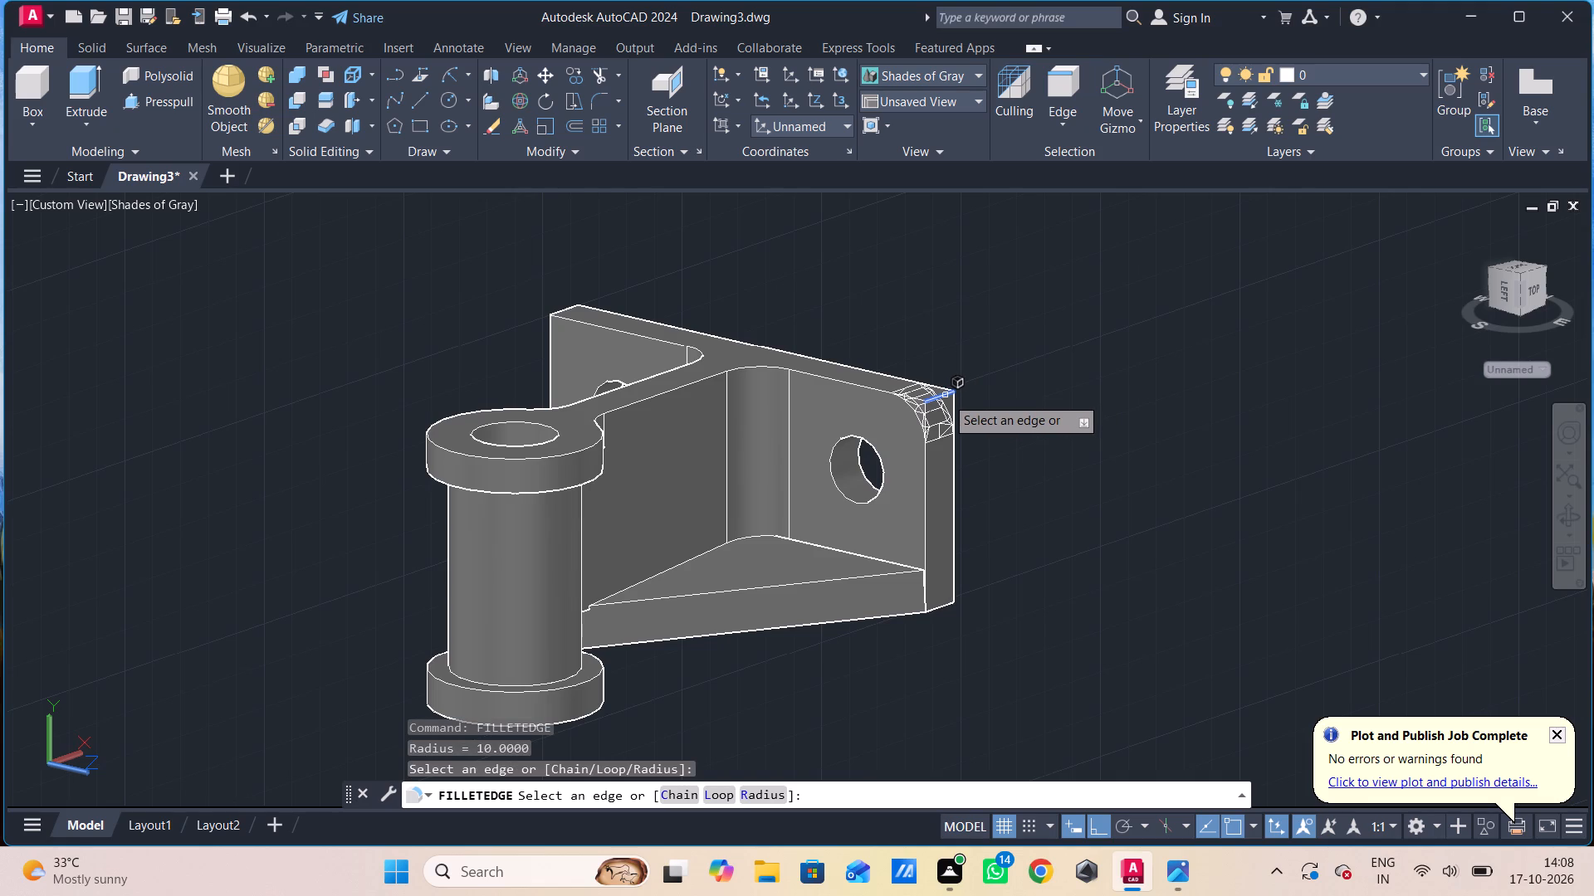
pyautogui.press('space')
pyautogui.press('space')
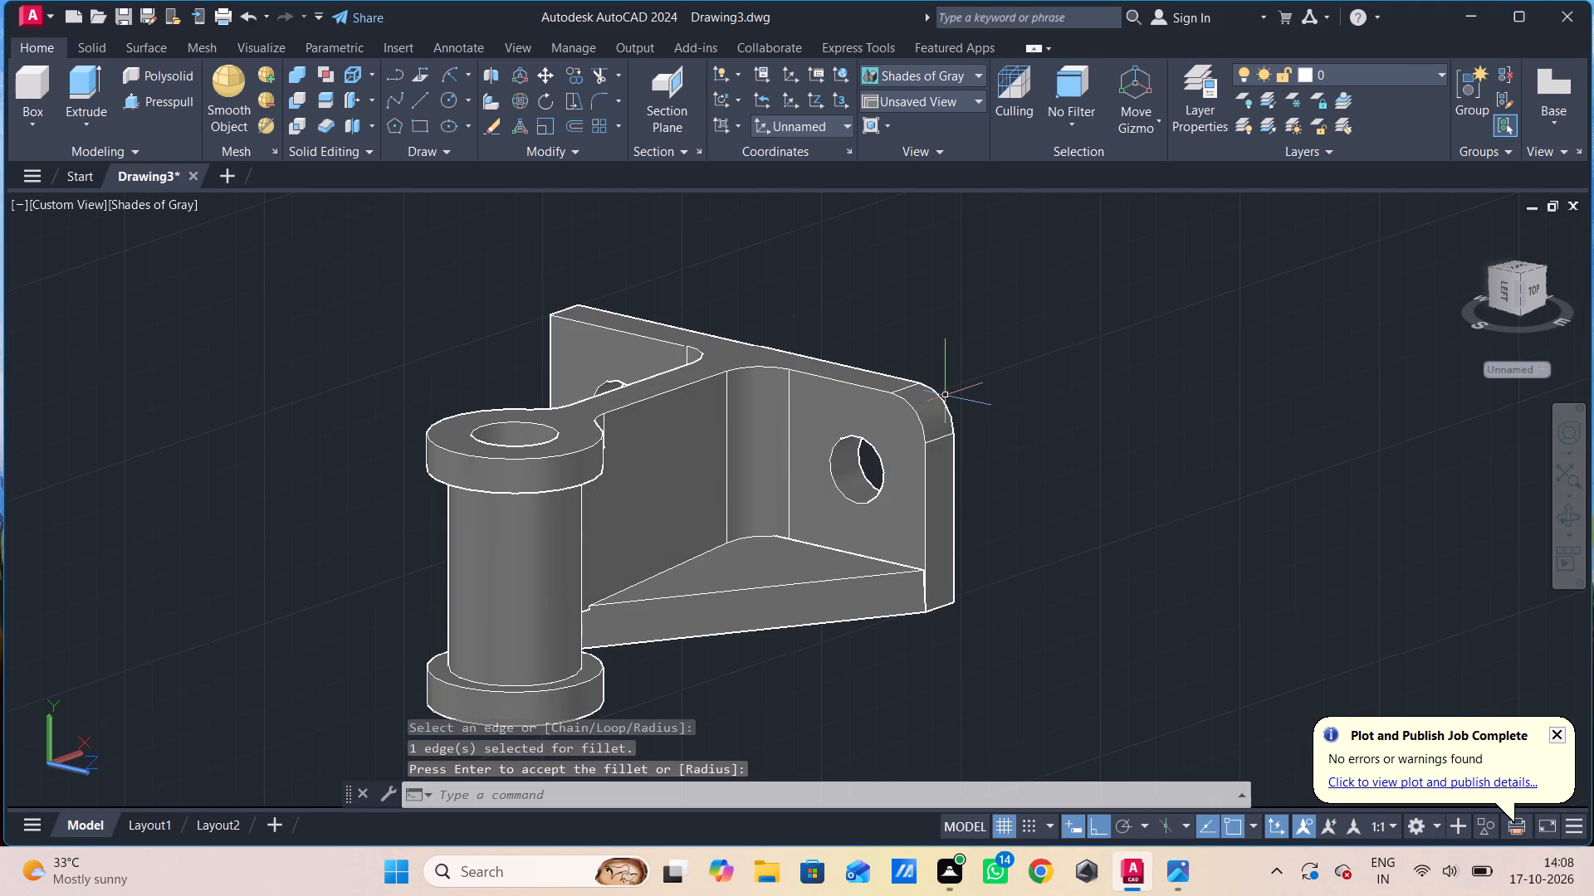
# Round the plate's opposite upper corner by filleting its short edge with radius 10.
pyautogui.keyDown('shift'); pyautogui.moveTo(845, 447); pyautogui.dragTo(862, 455, button='middle'); pyautogui.keyUp('shift')
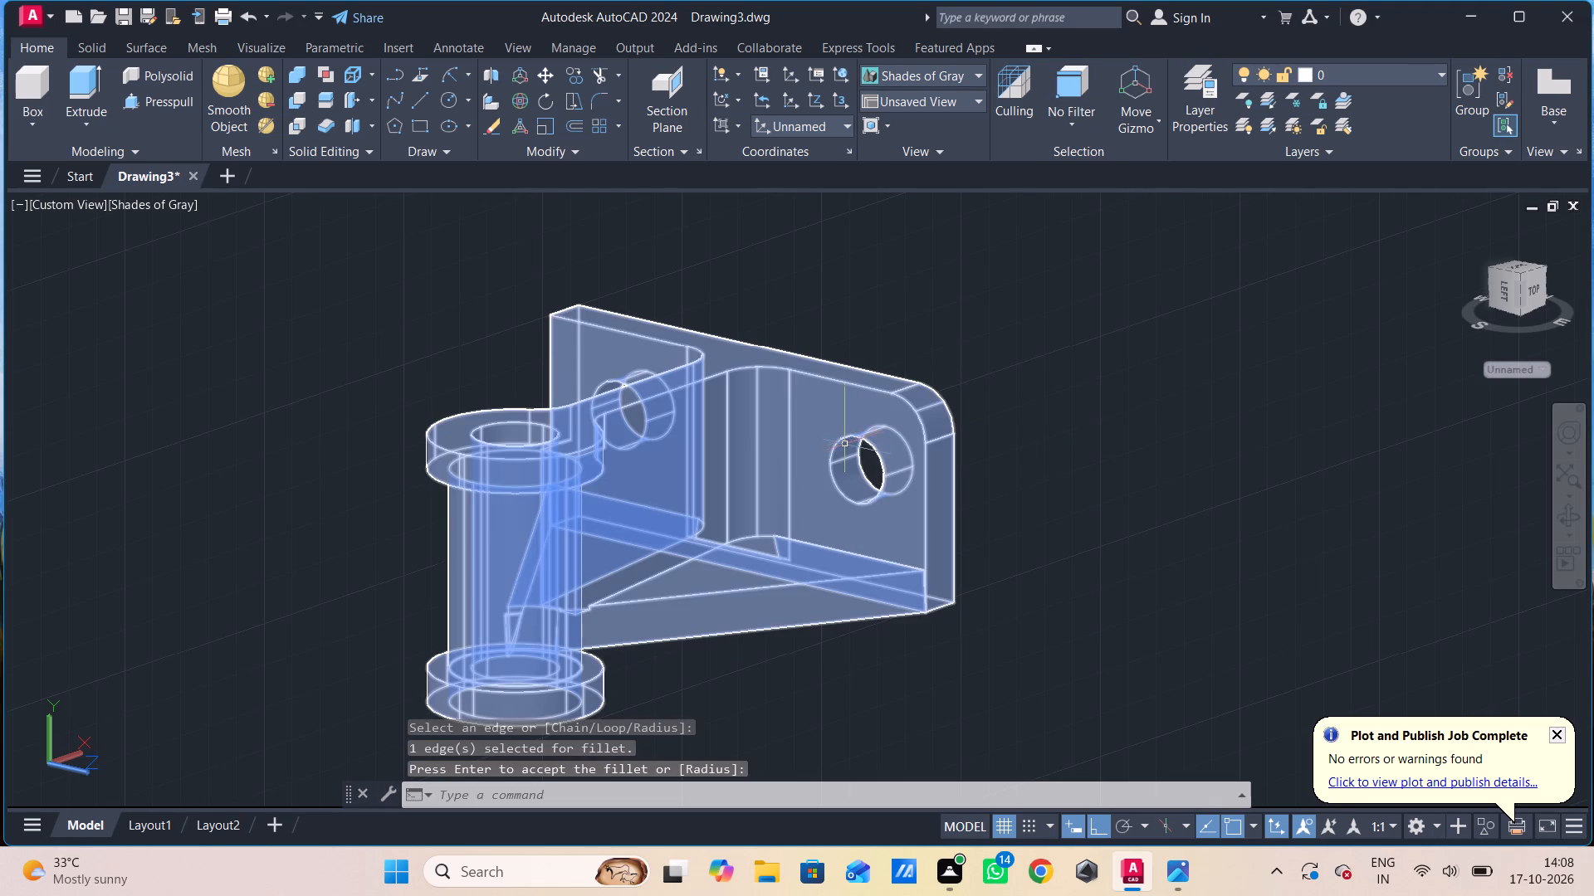
pyautogui.keyDown('shift'); pyautogui.moveTo(862, 455); pyautogui.dragTo(1125, 465, button='middle'); pyautogui.keyUp('shift')
pyautogui.moveTo(477, 480); pyautogui.dragTo(519, 502, button='middle')
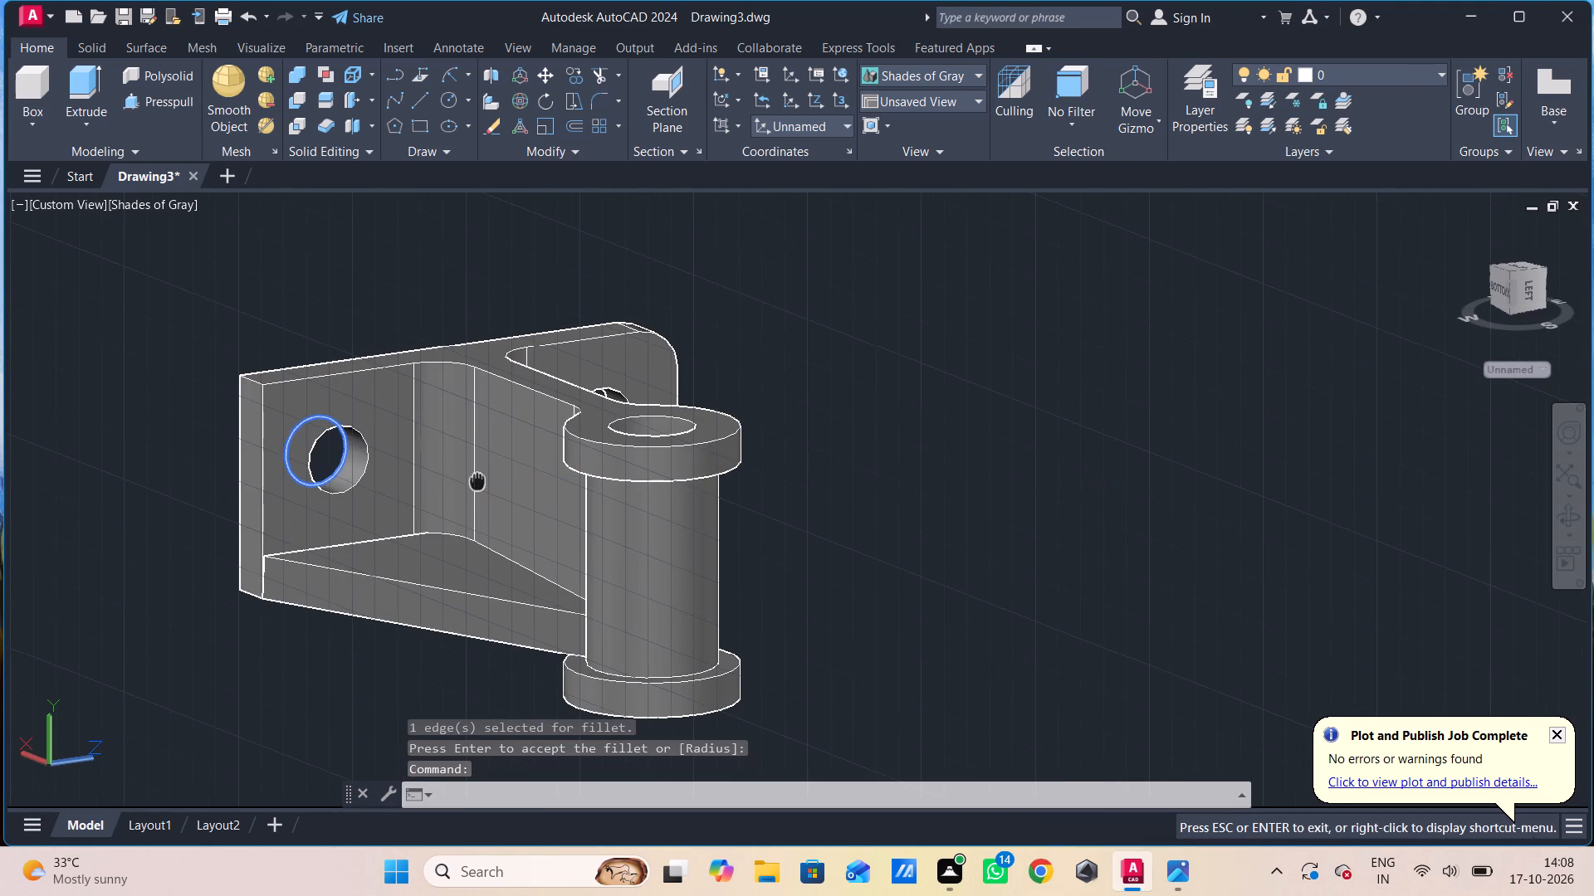
pyautogui.moveTo(519, 502); pyautogui.dragTo(684, 551, button='middle')
pyautogui.press('space')
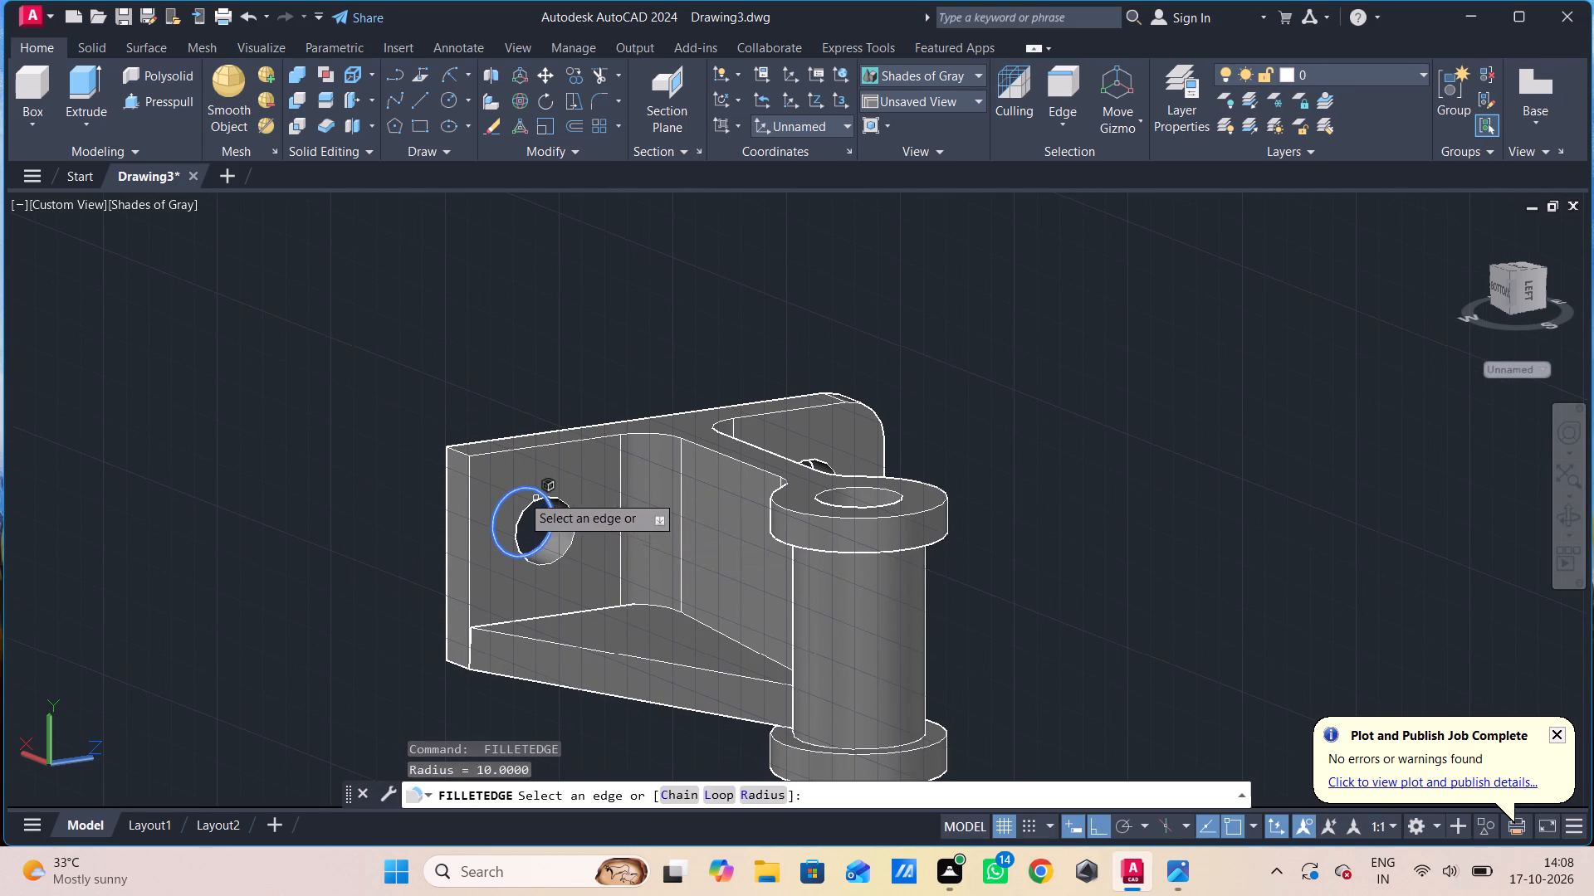
pyautogui.click(466, 454)
pyautogui.press('space')
pyautogui.press('space')
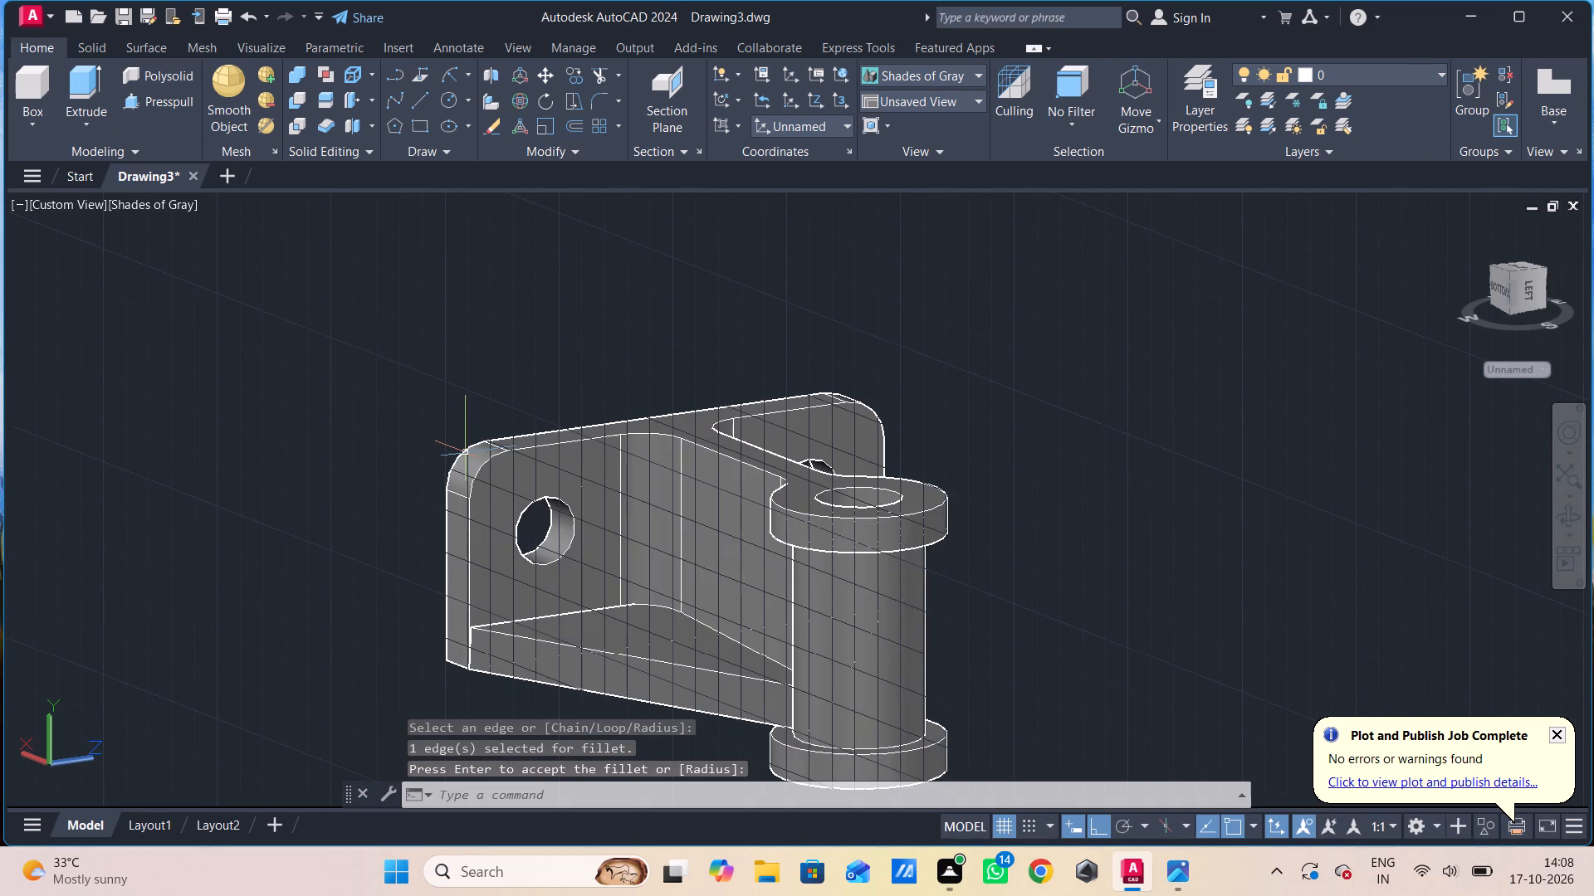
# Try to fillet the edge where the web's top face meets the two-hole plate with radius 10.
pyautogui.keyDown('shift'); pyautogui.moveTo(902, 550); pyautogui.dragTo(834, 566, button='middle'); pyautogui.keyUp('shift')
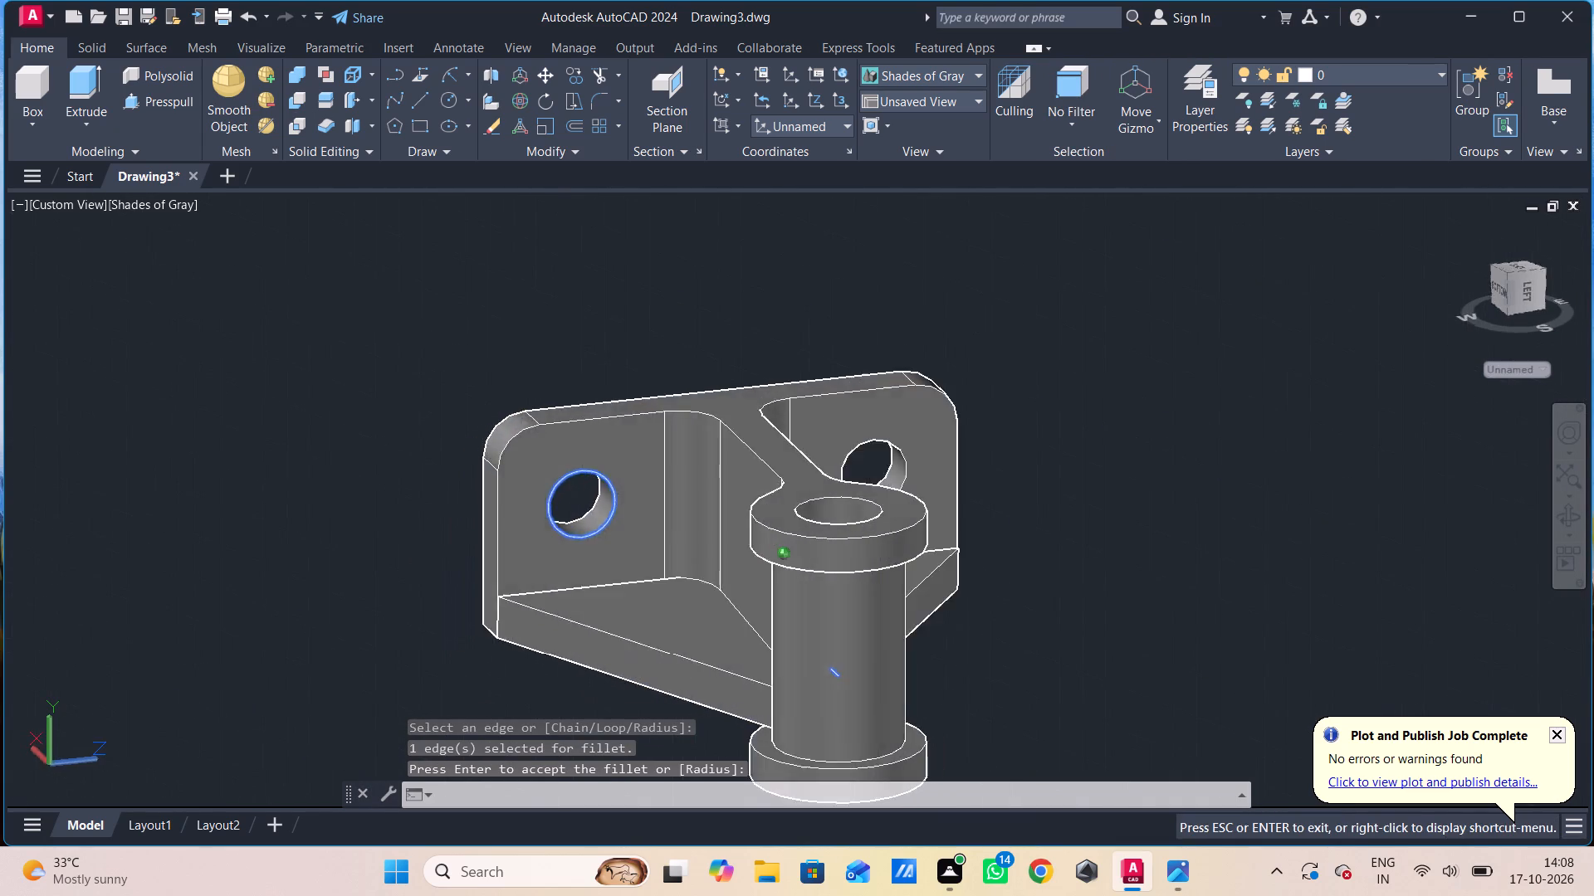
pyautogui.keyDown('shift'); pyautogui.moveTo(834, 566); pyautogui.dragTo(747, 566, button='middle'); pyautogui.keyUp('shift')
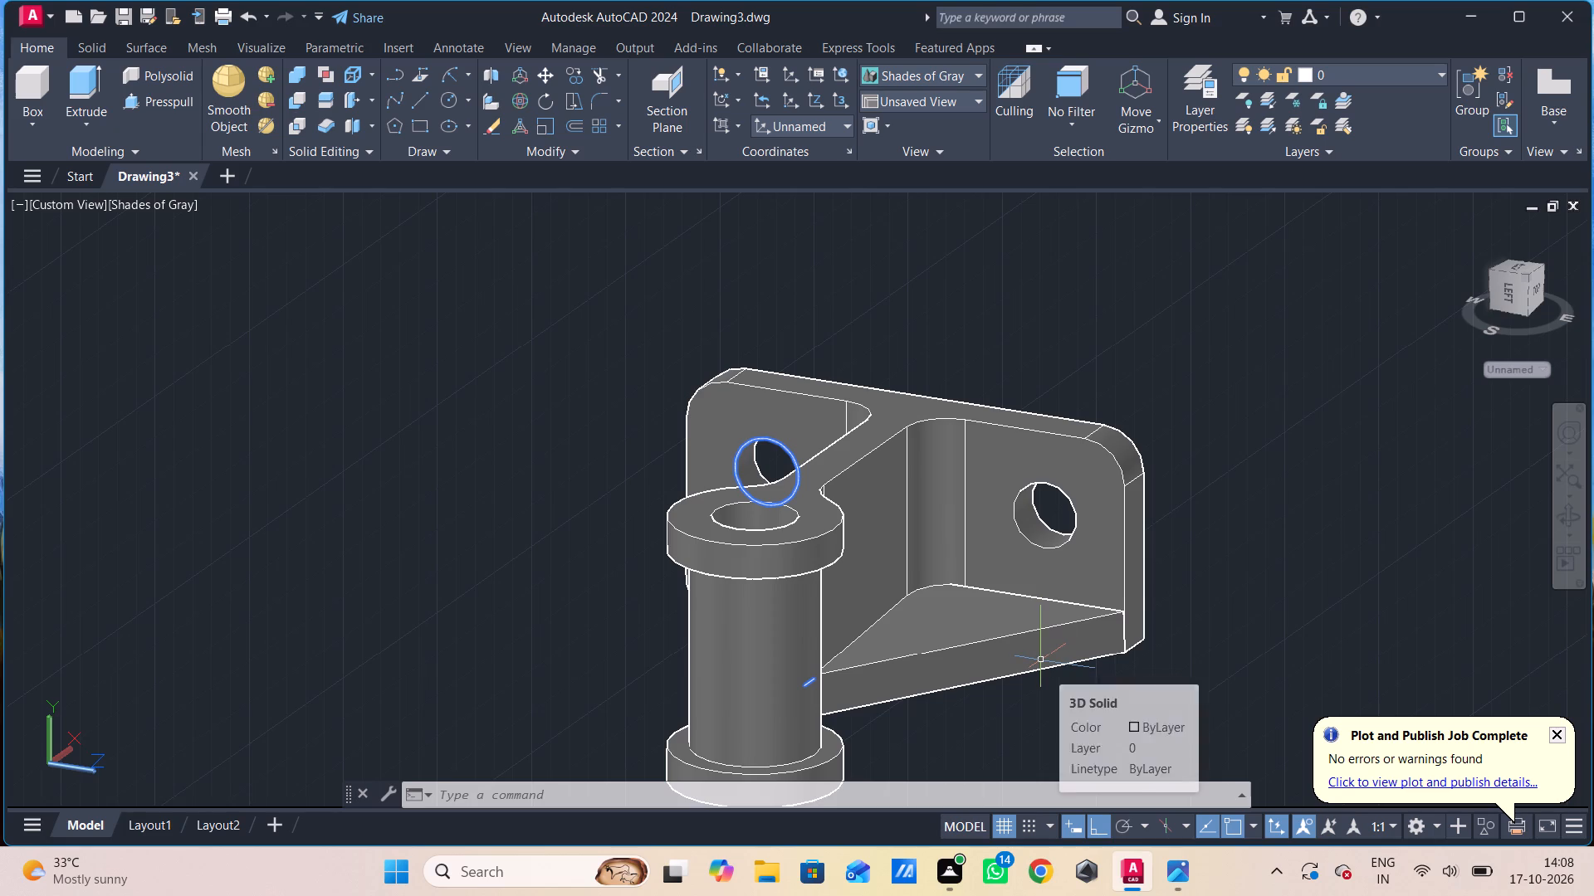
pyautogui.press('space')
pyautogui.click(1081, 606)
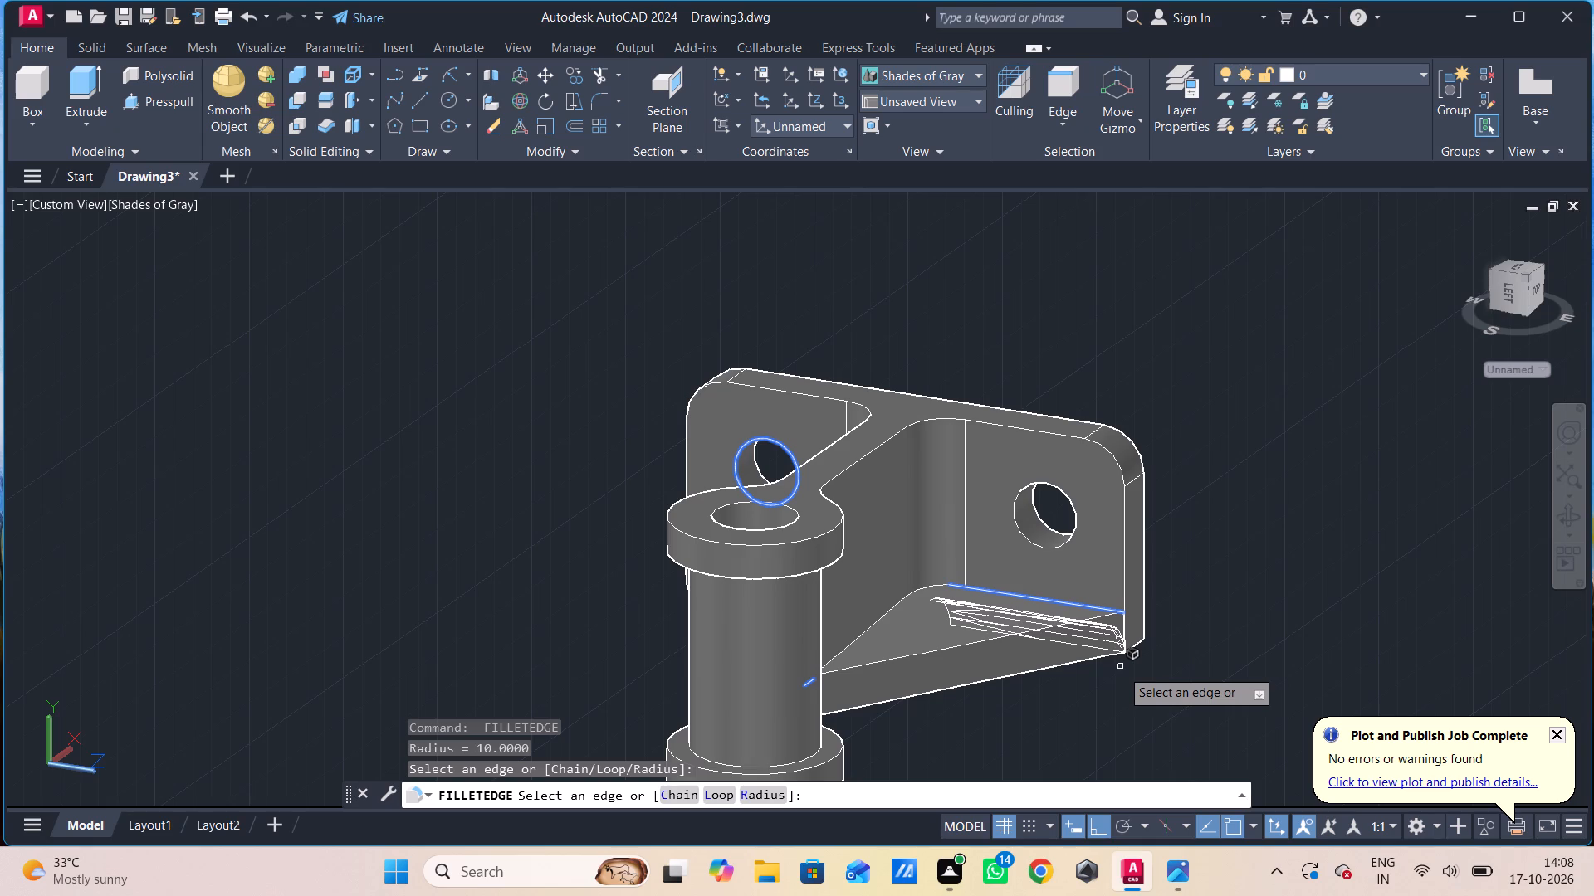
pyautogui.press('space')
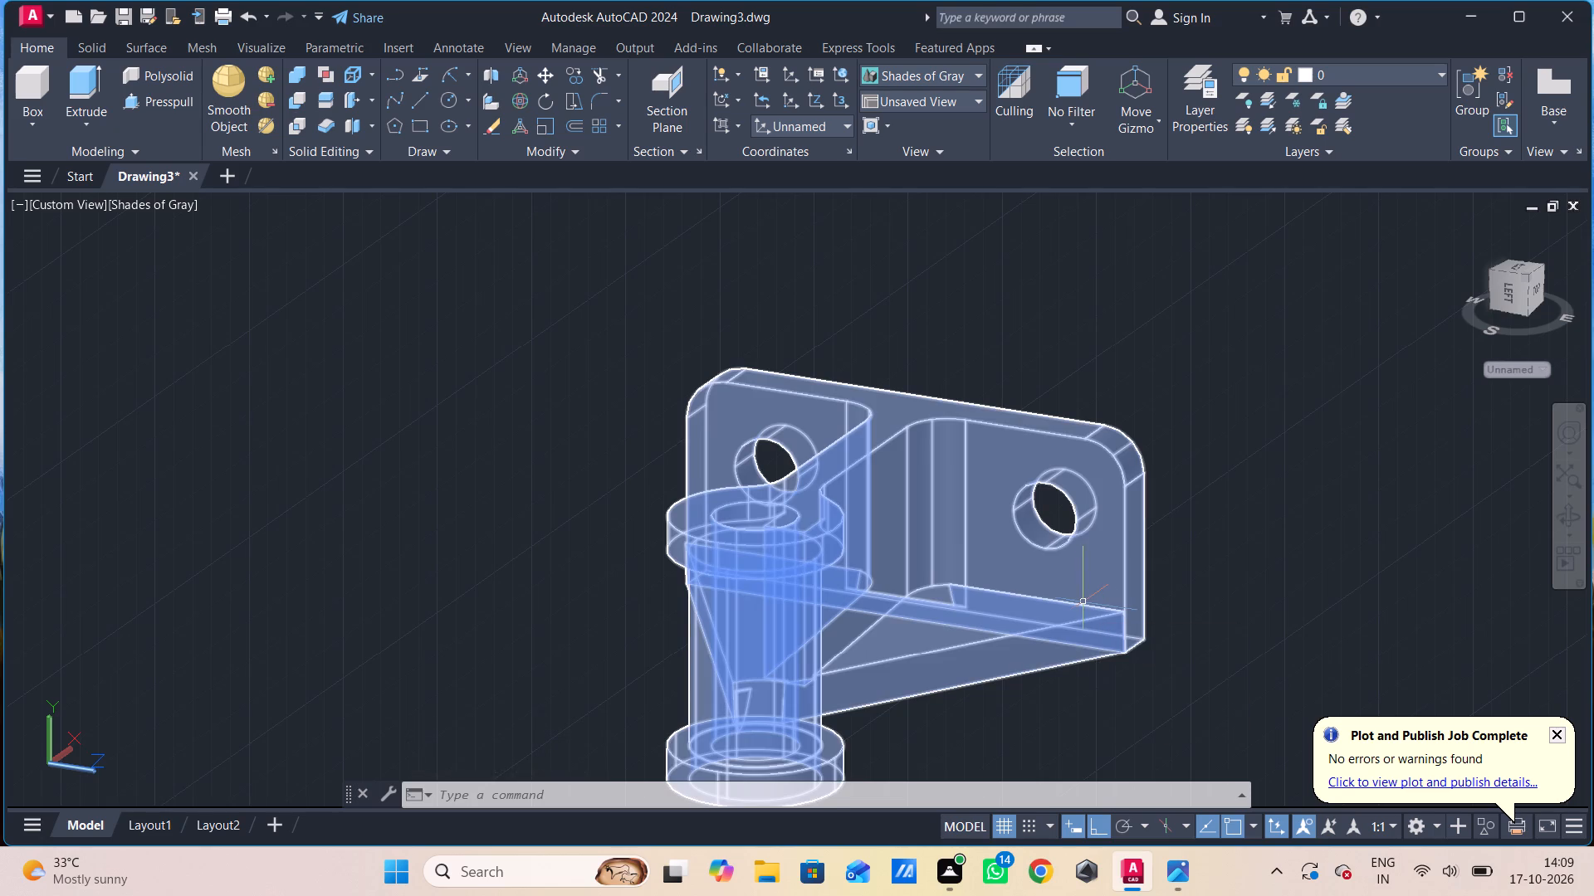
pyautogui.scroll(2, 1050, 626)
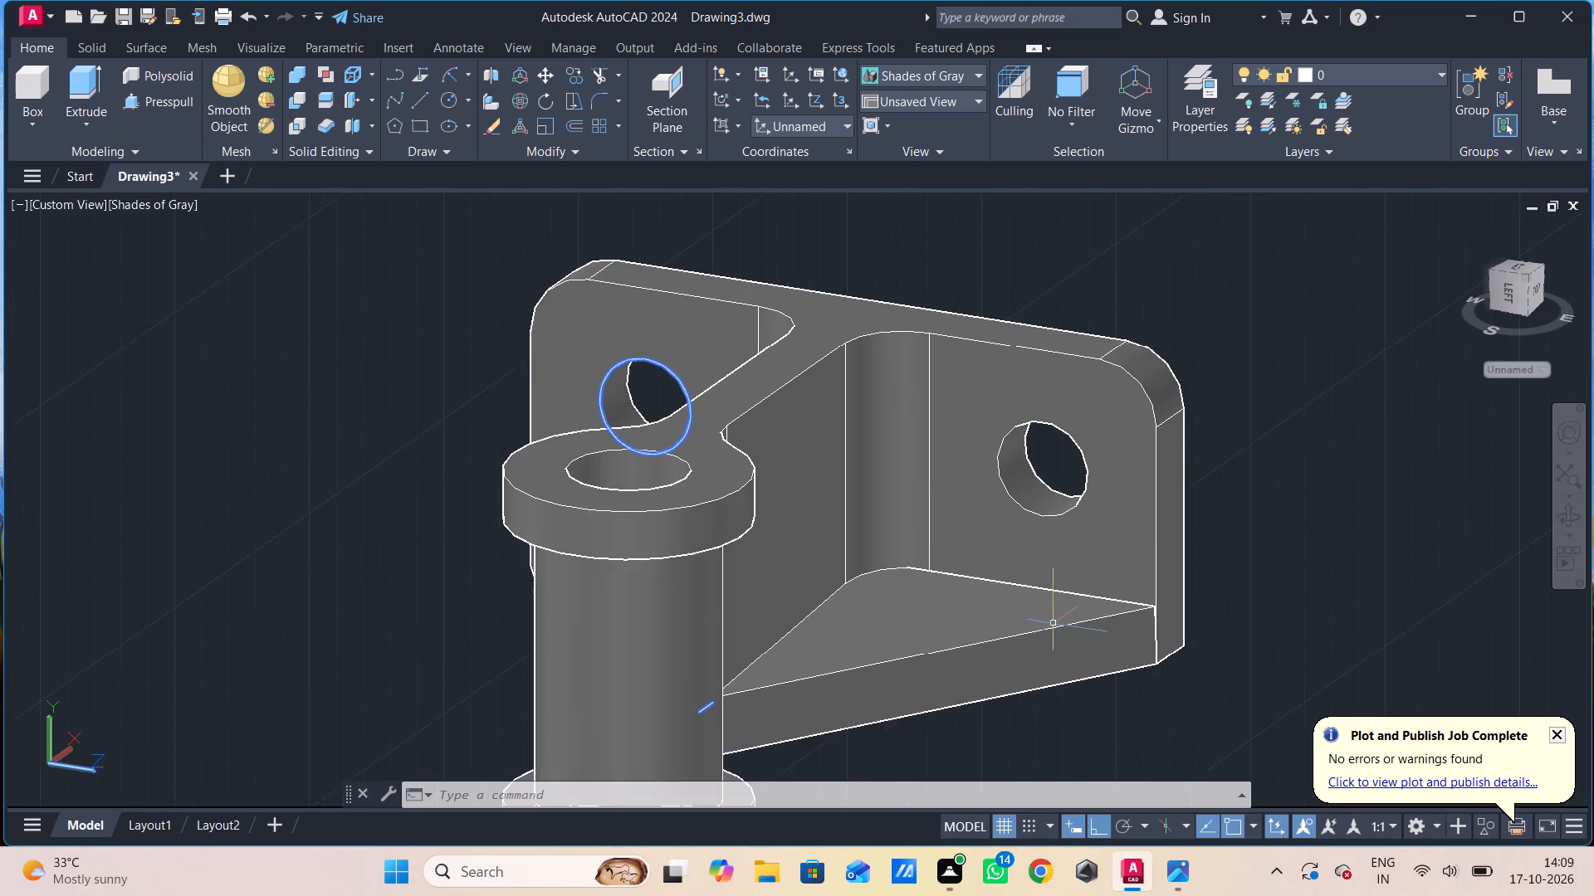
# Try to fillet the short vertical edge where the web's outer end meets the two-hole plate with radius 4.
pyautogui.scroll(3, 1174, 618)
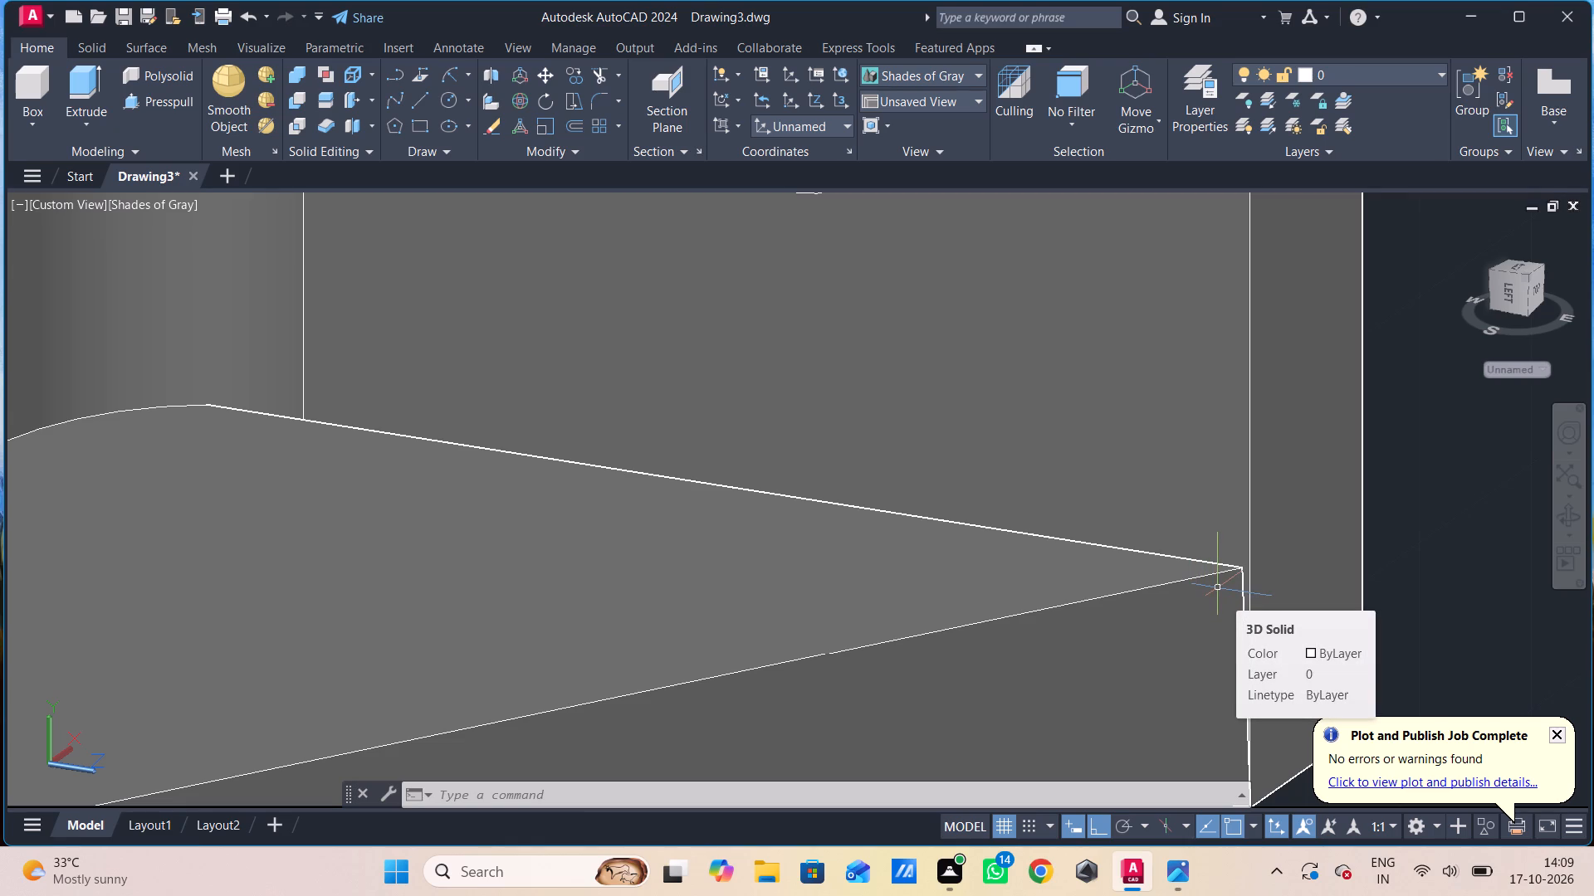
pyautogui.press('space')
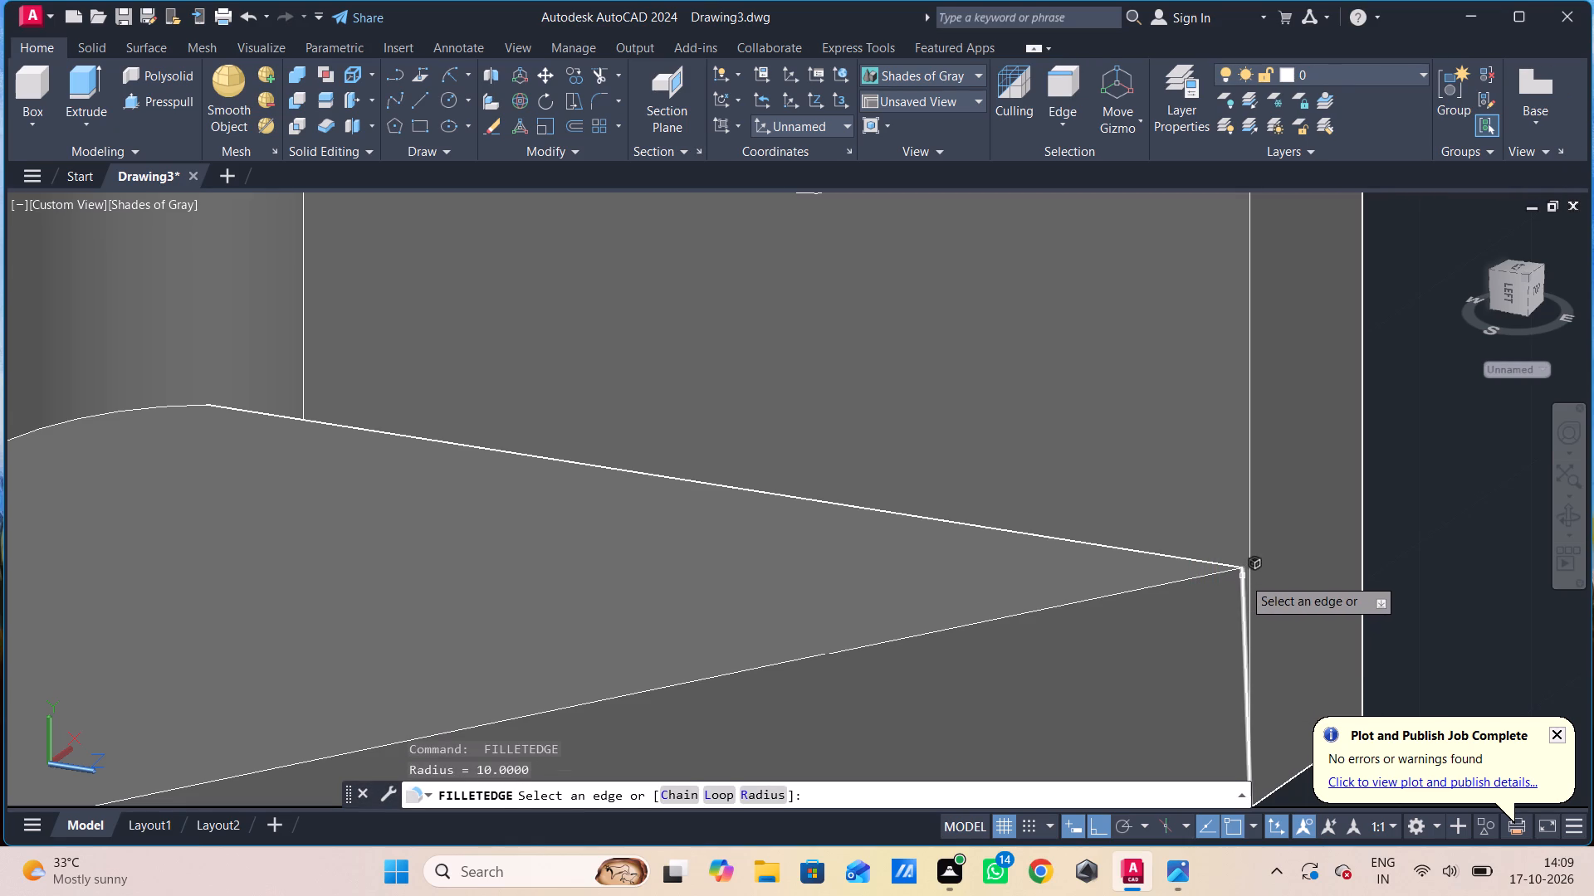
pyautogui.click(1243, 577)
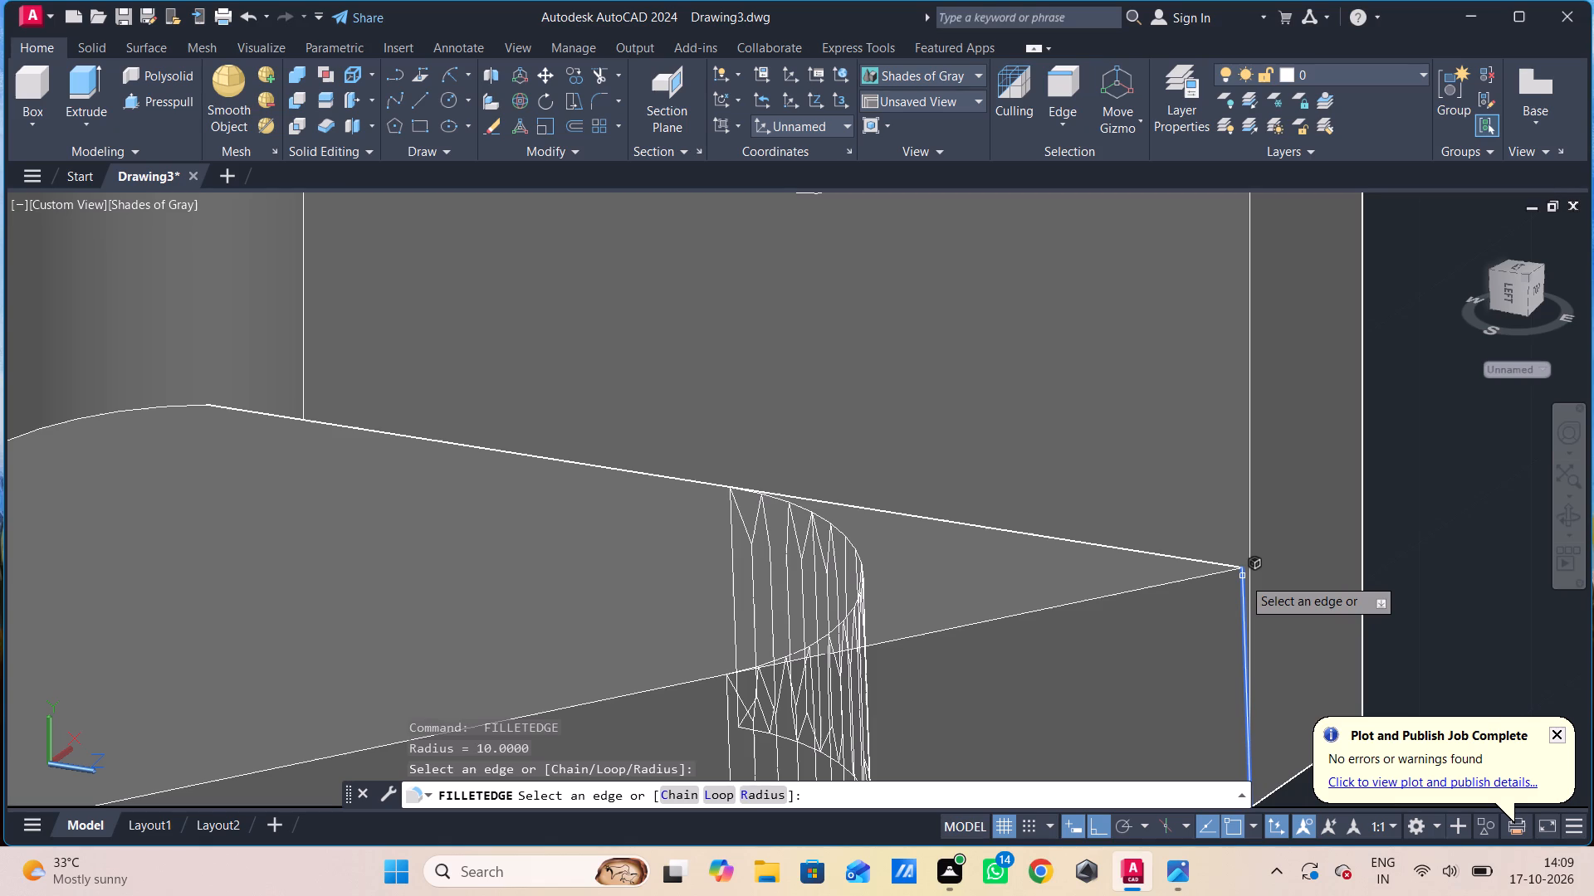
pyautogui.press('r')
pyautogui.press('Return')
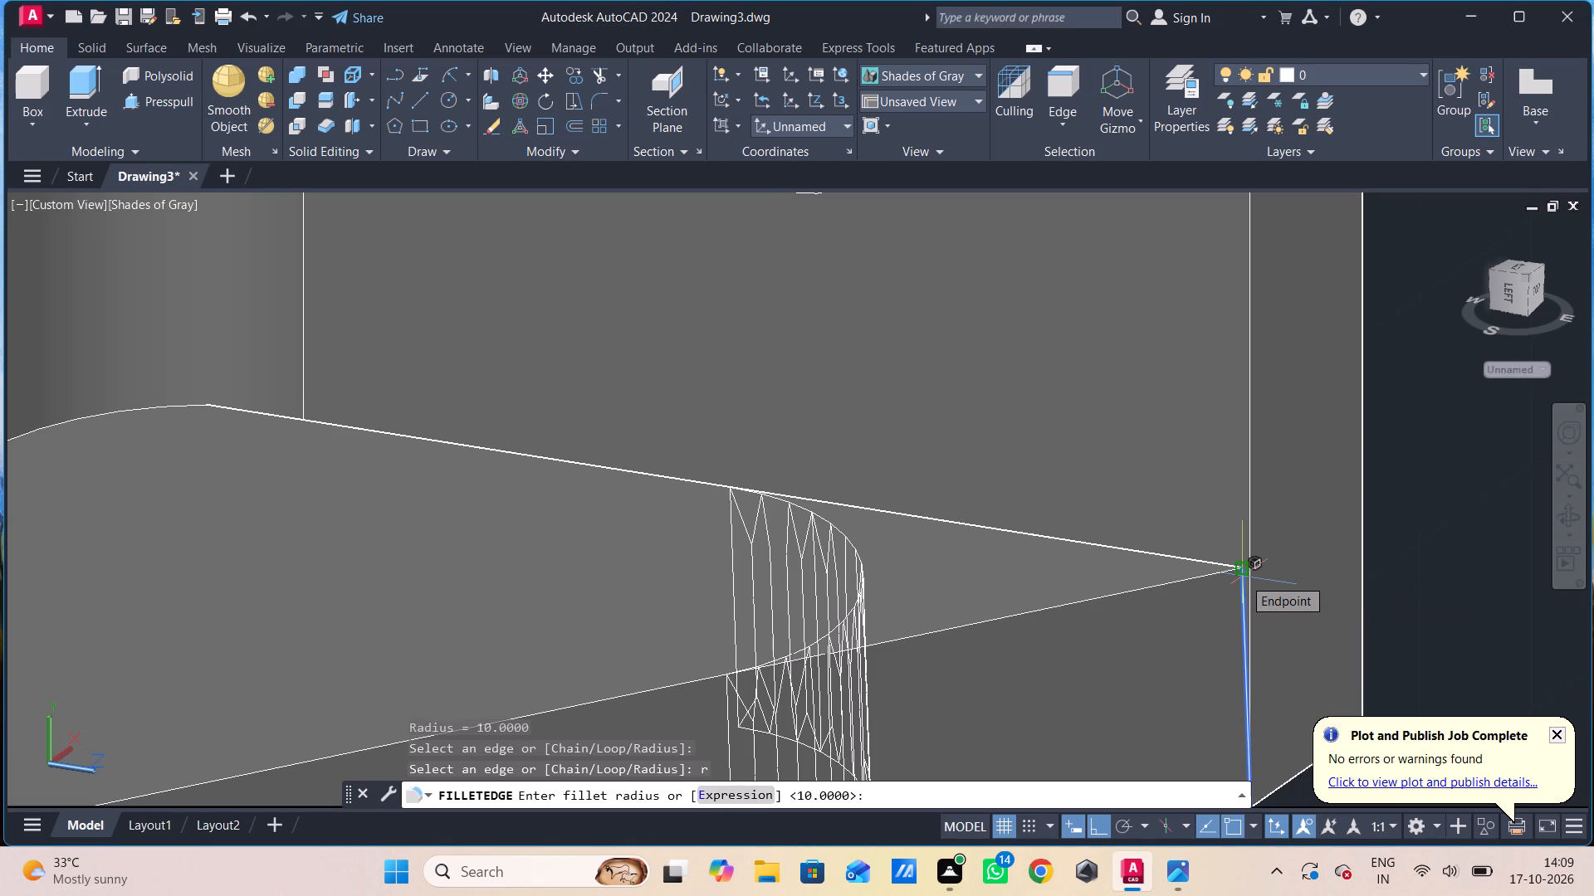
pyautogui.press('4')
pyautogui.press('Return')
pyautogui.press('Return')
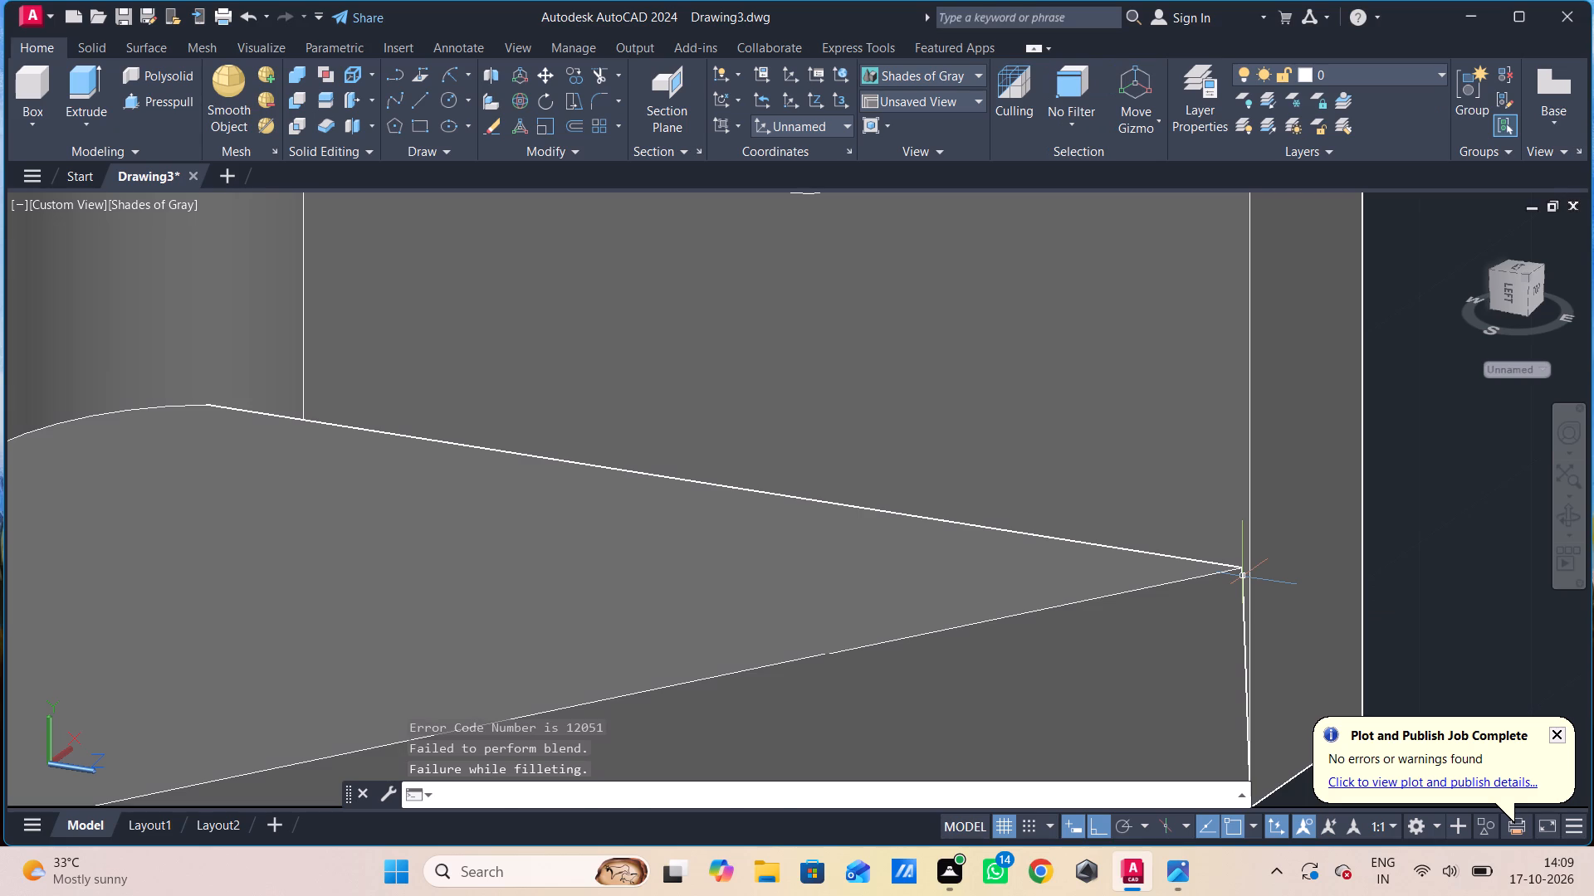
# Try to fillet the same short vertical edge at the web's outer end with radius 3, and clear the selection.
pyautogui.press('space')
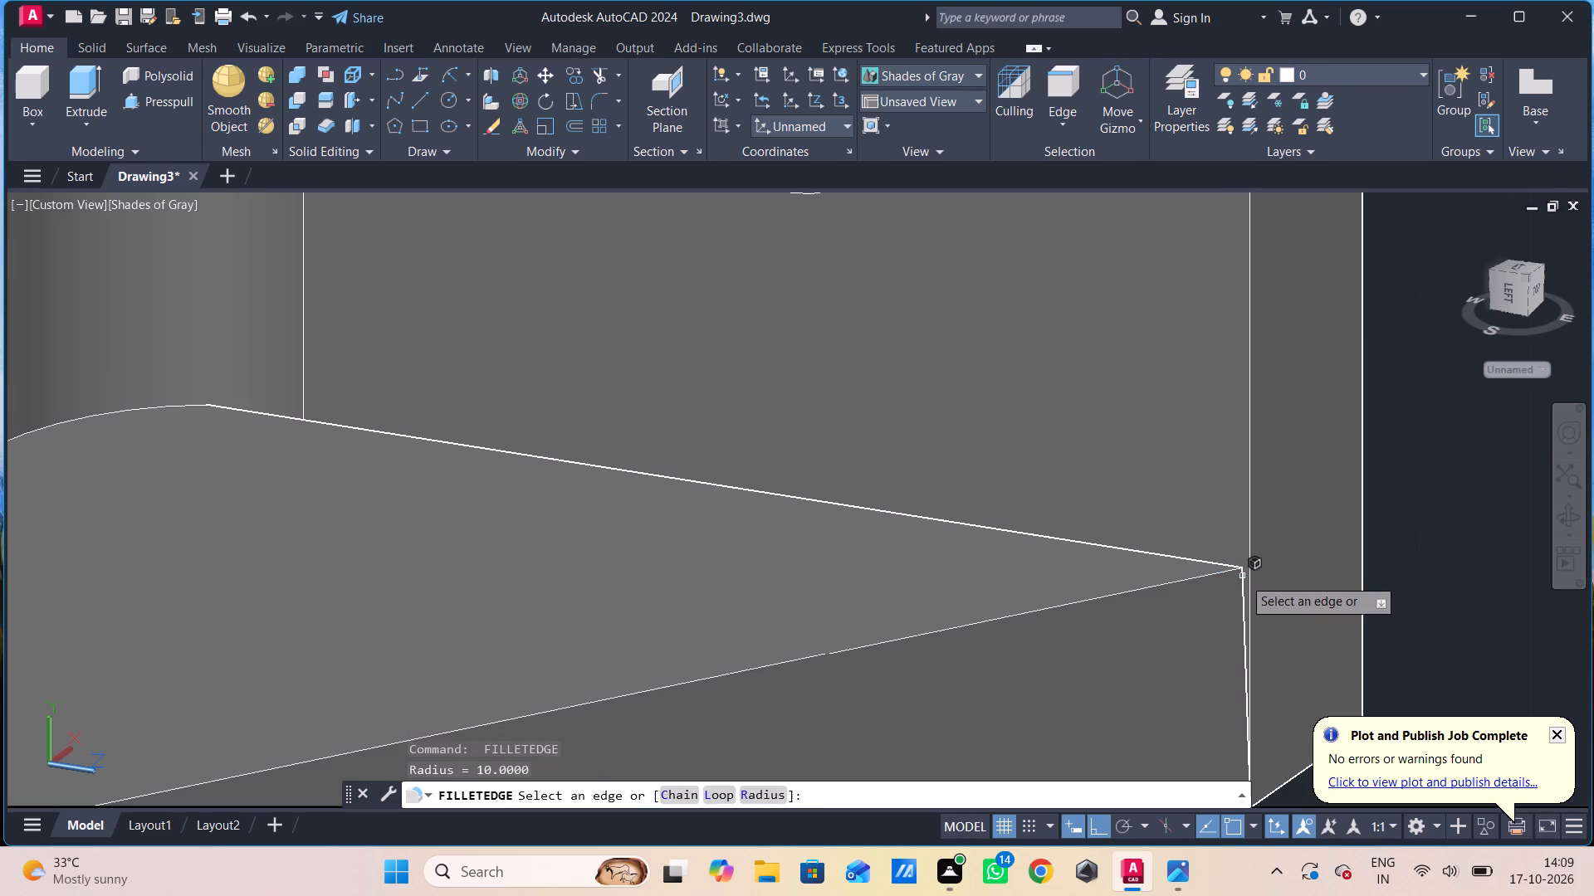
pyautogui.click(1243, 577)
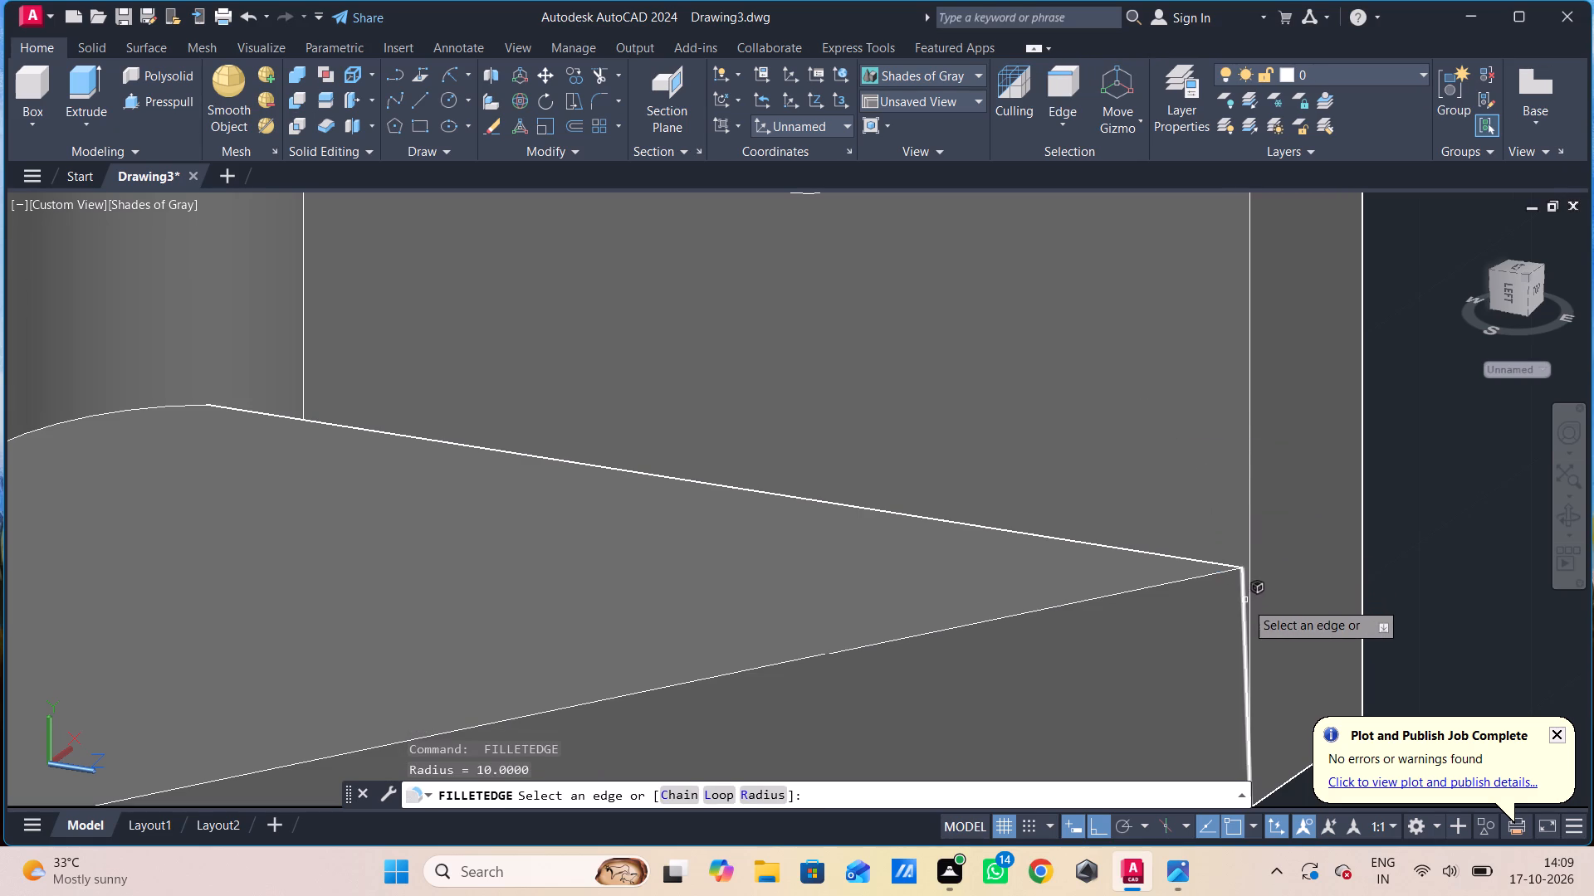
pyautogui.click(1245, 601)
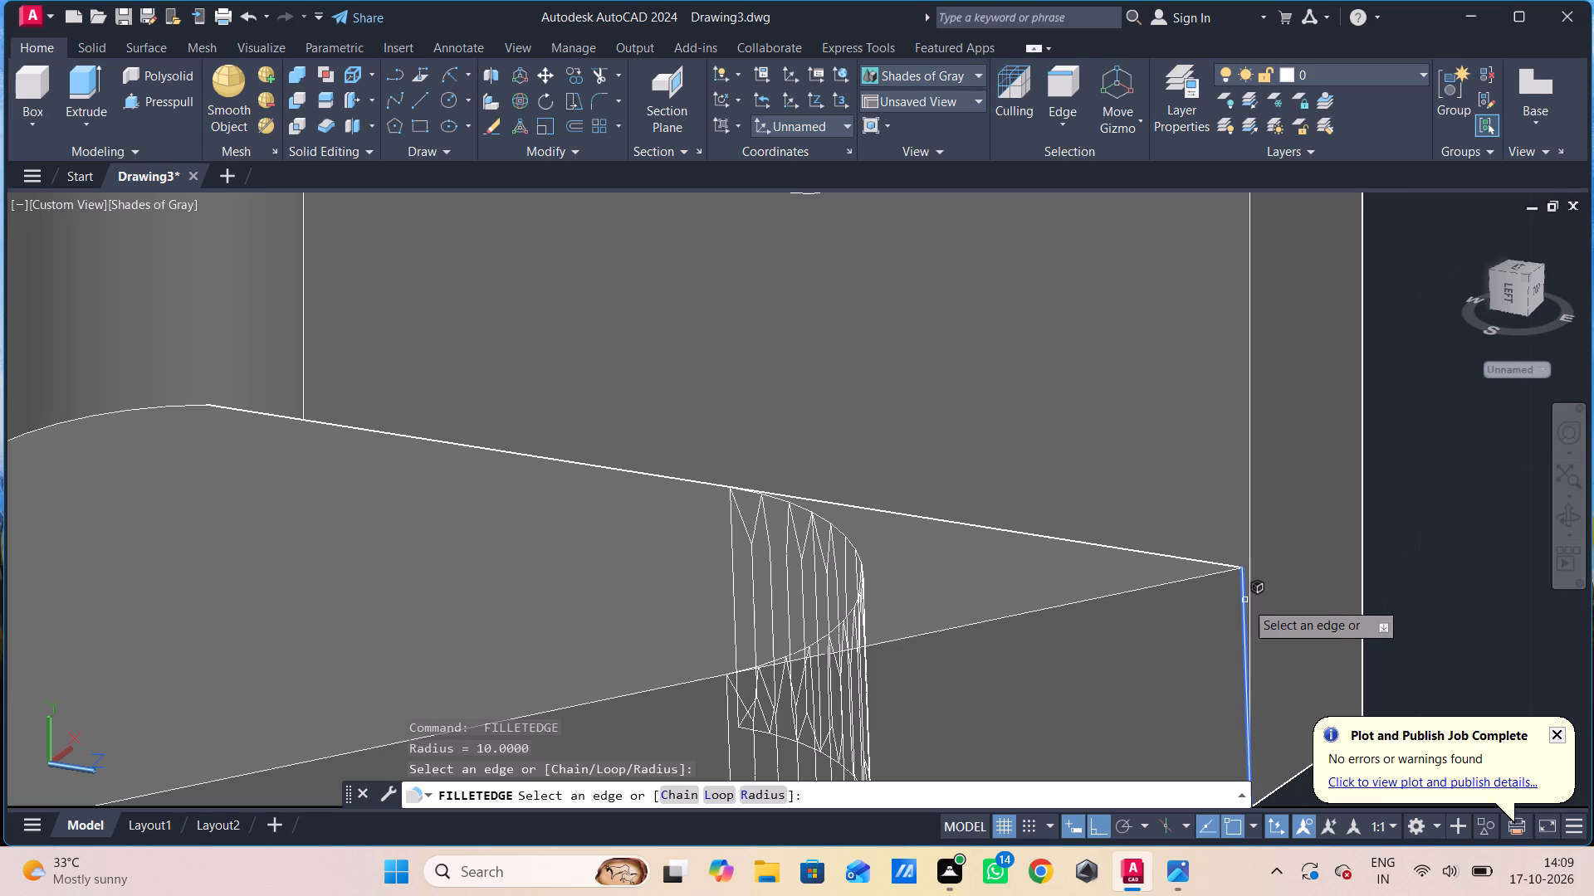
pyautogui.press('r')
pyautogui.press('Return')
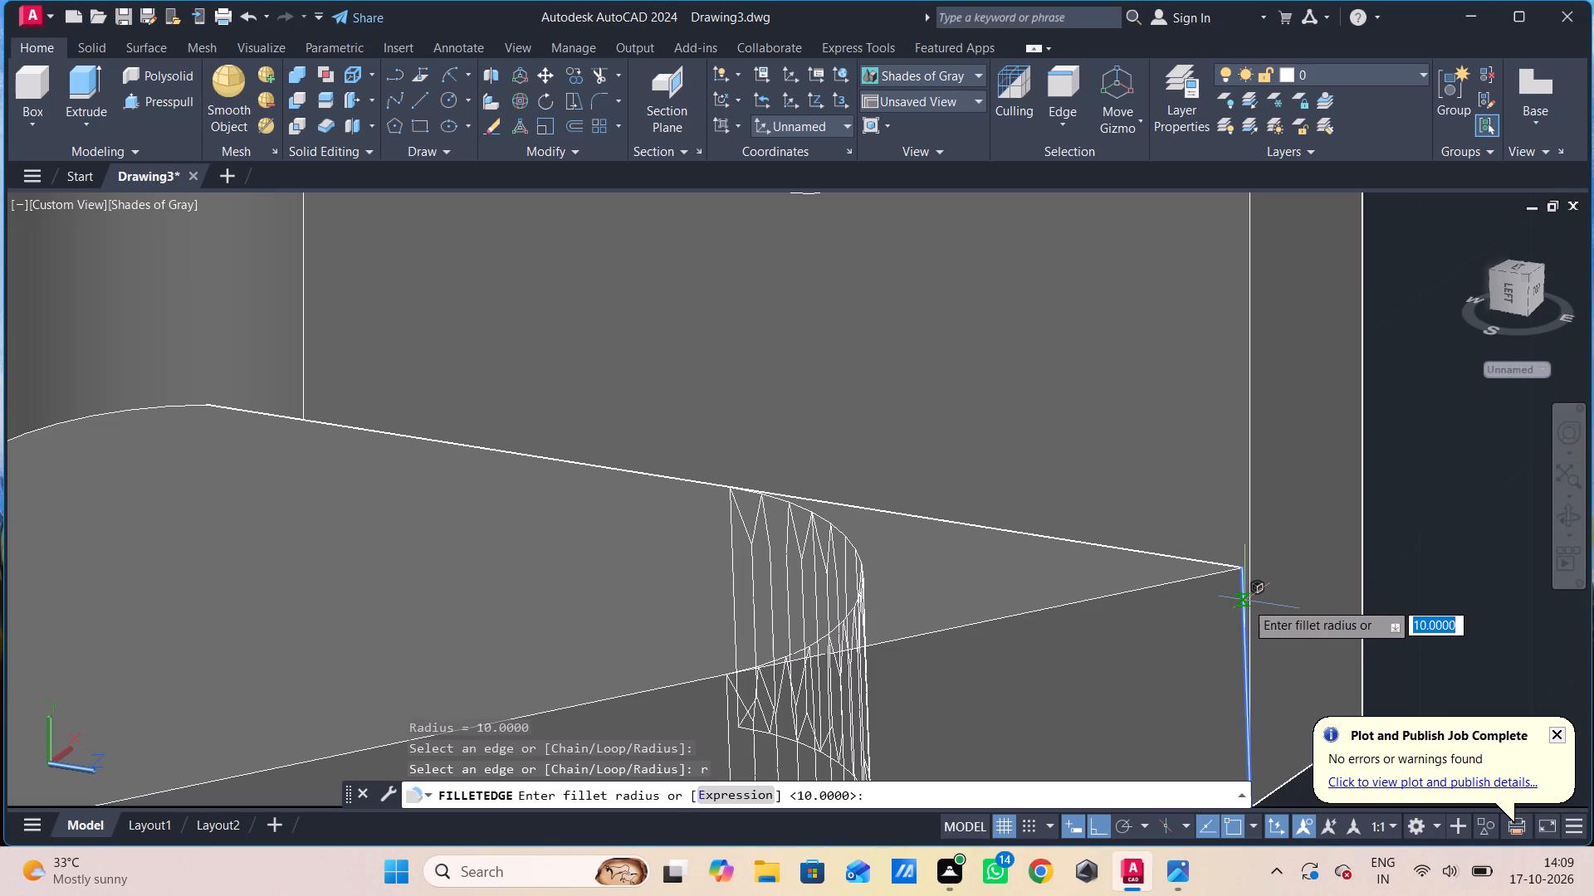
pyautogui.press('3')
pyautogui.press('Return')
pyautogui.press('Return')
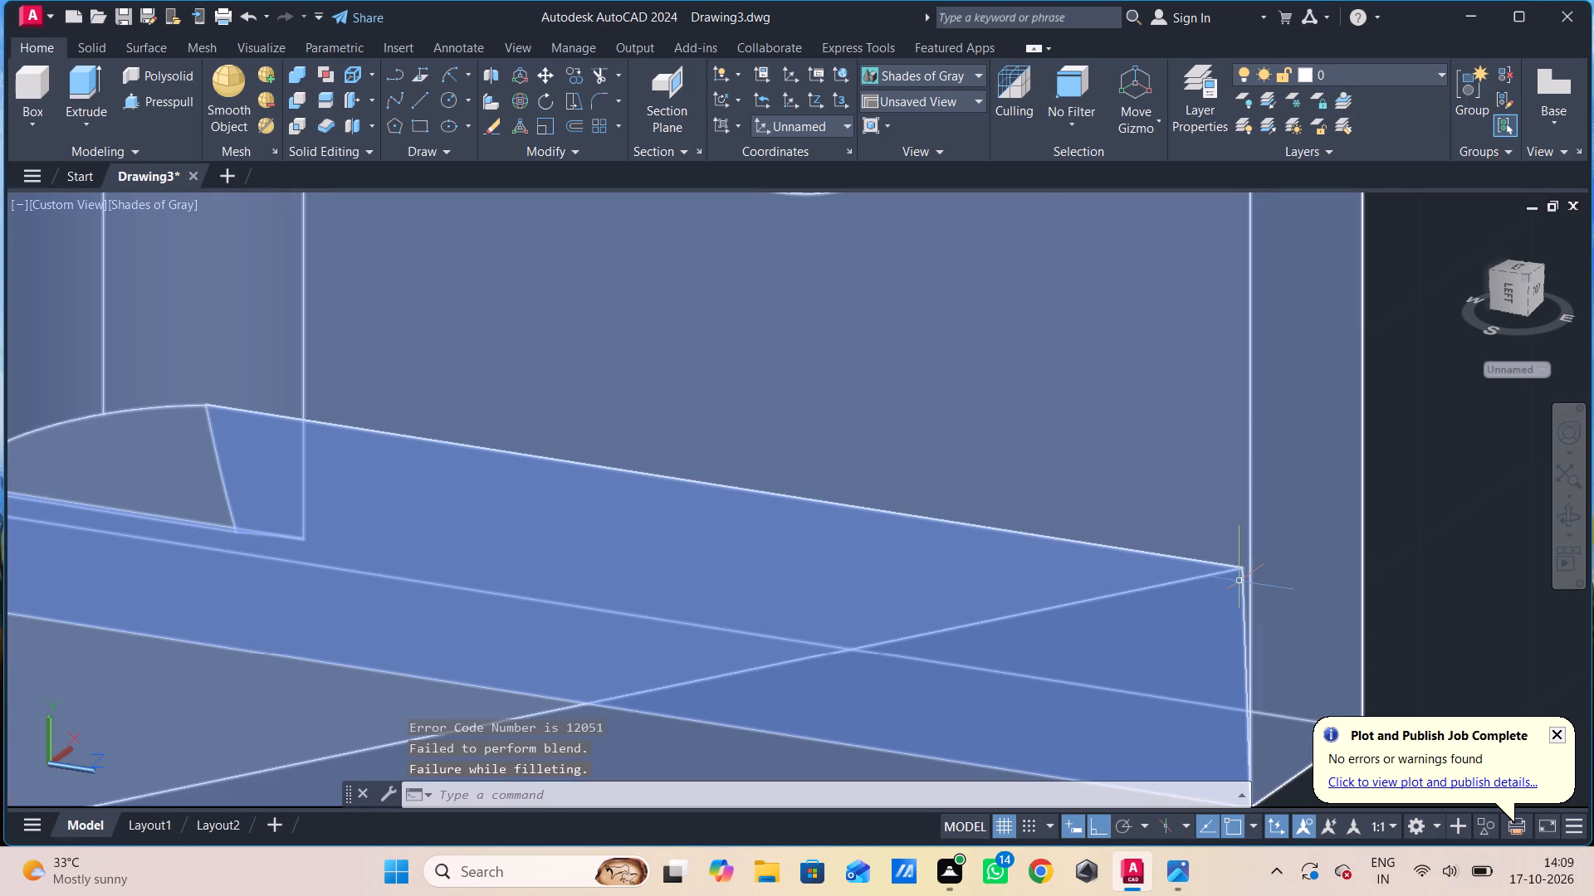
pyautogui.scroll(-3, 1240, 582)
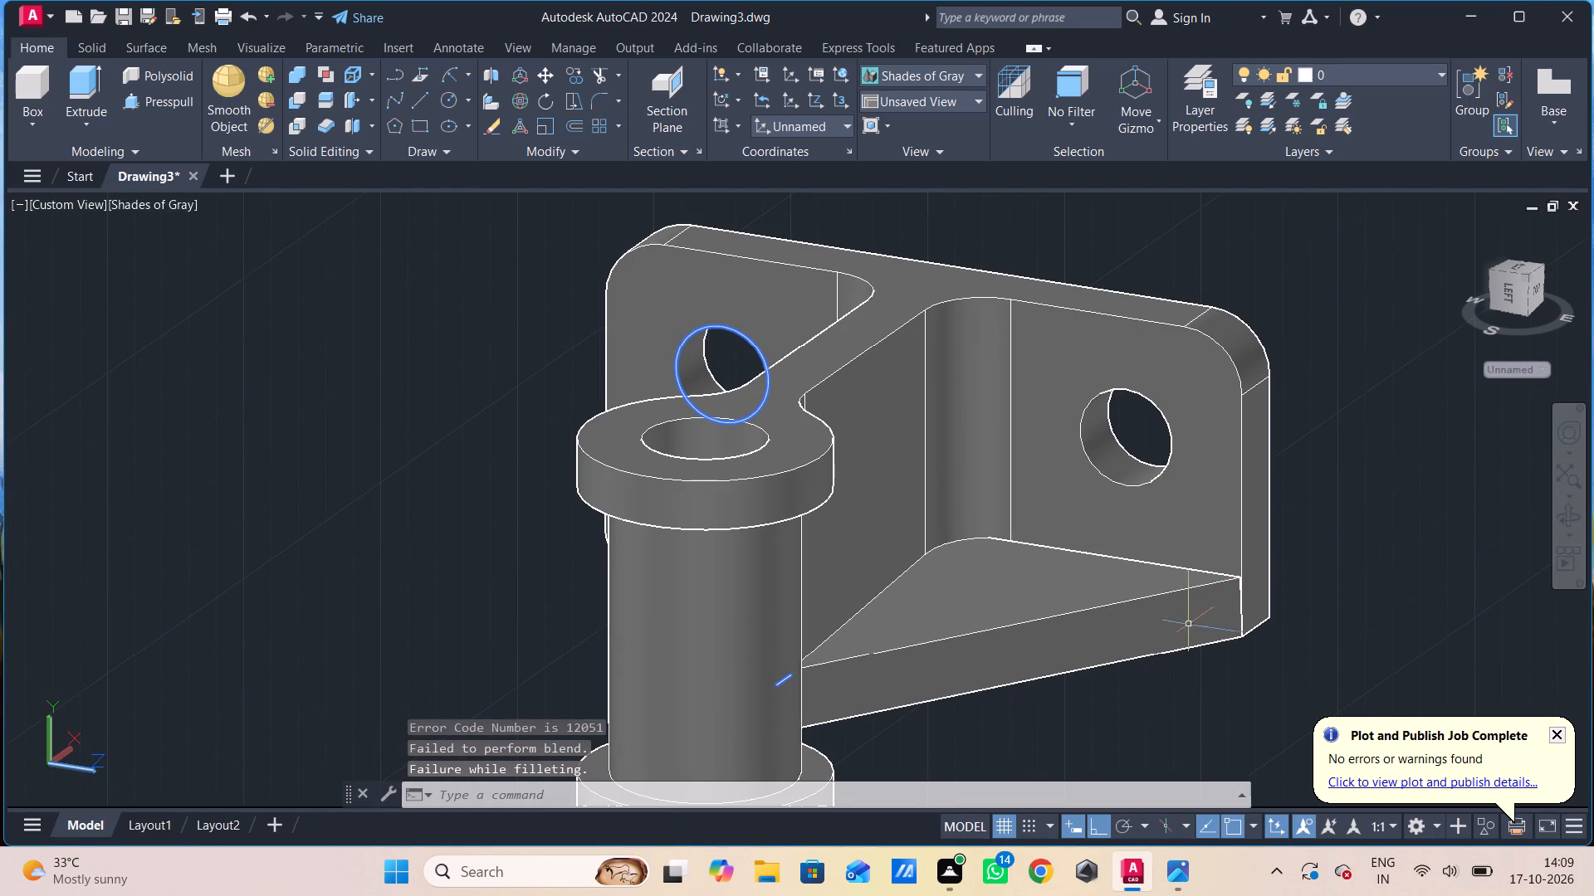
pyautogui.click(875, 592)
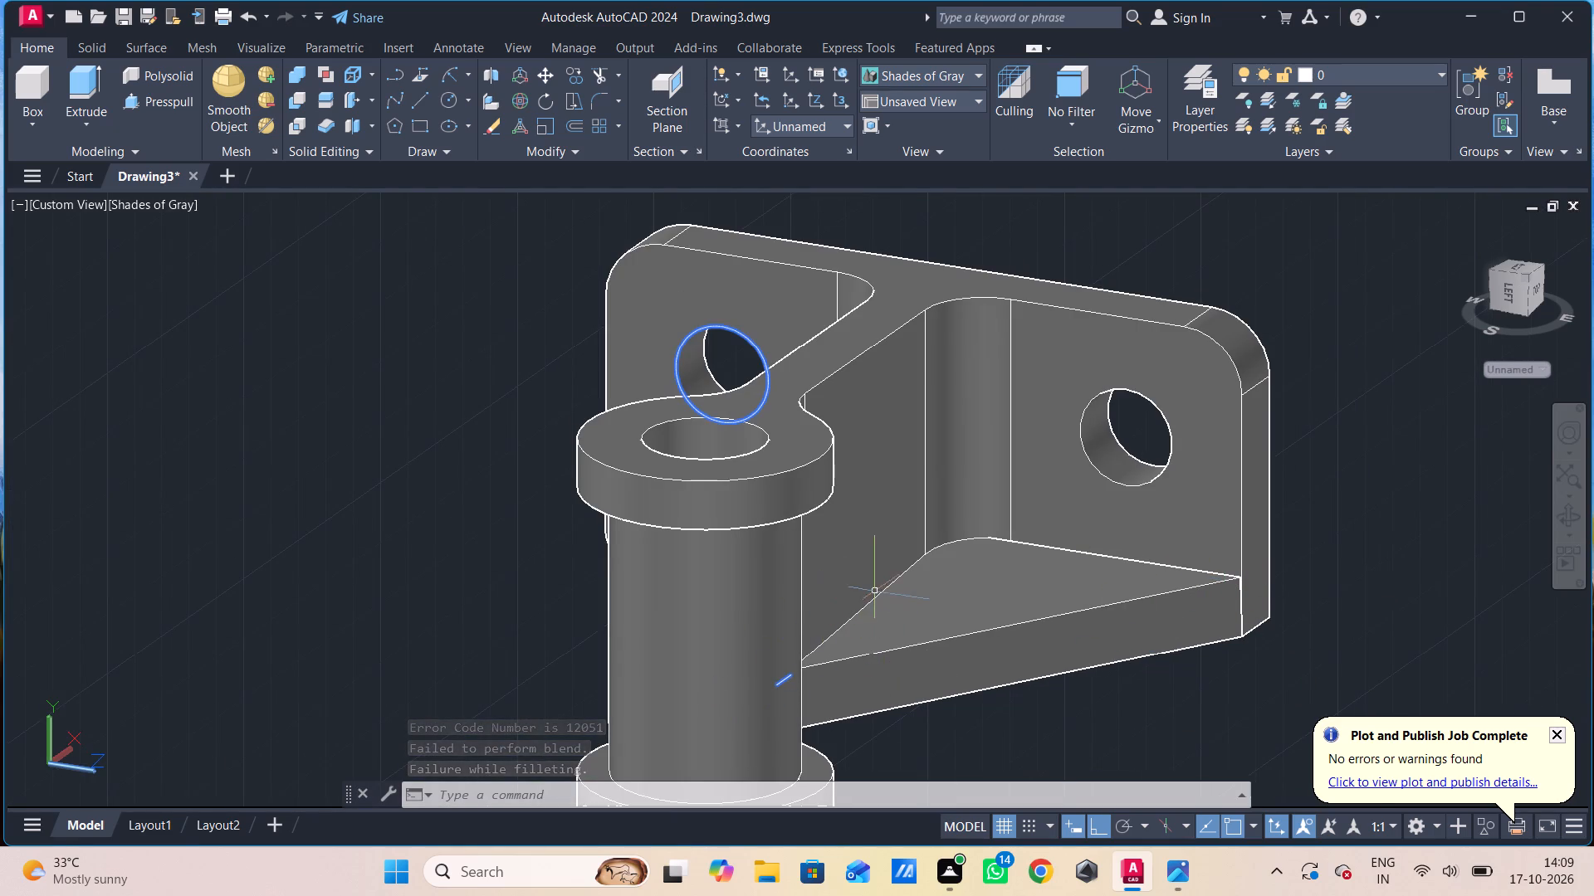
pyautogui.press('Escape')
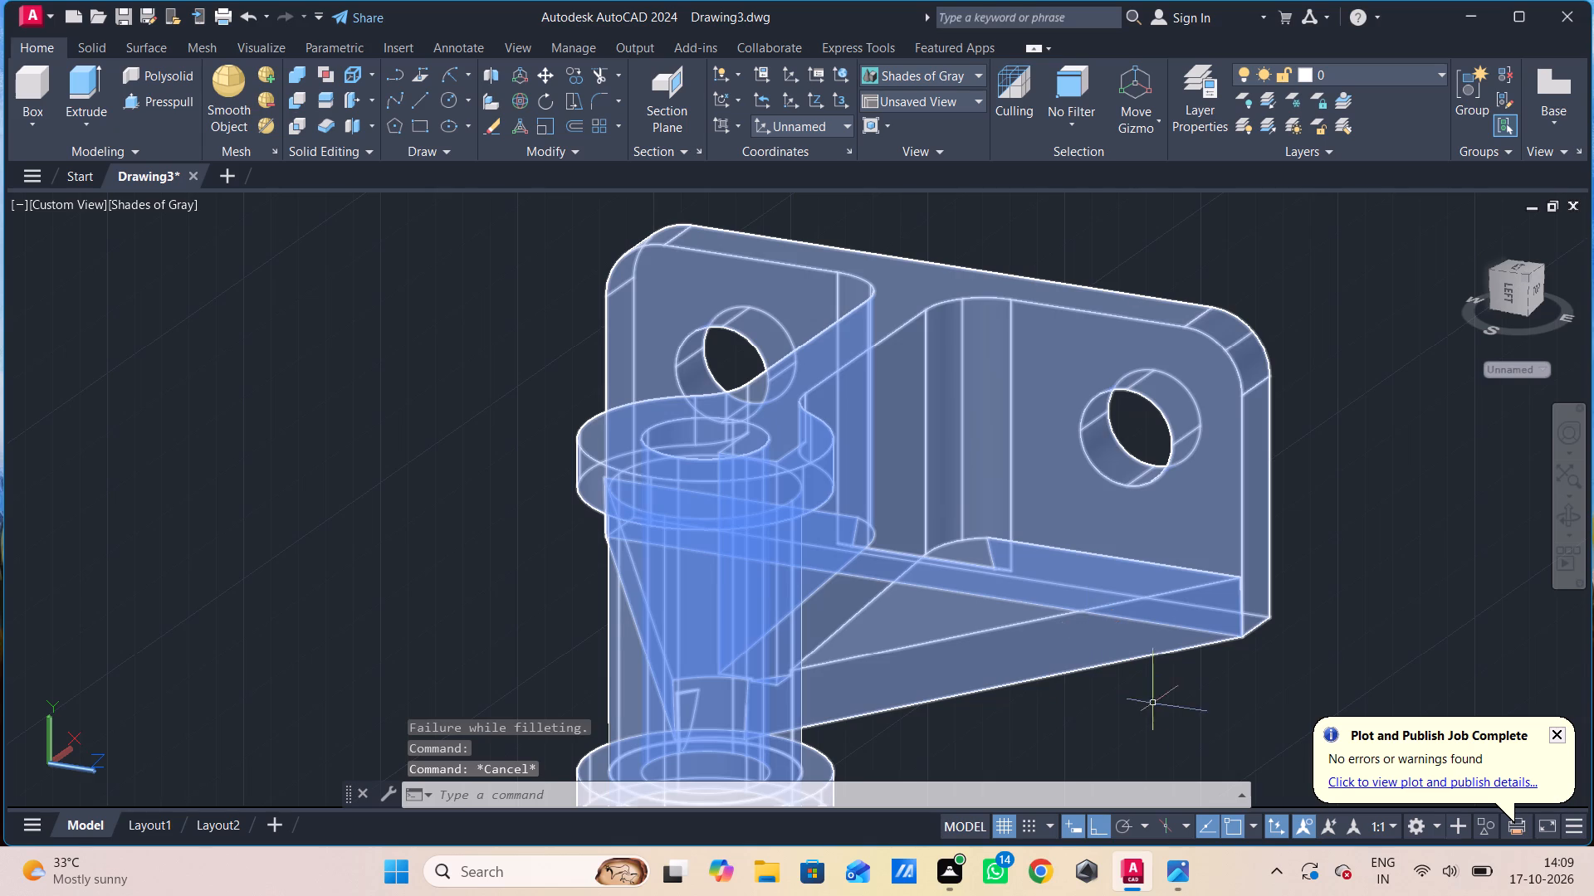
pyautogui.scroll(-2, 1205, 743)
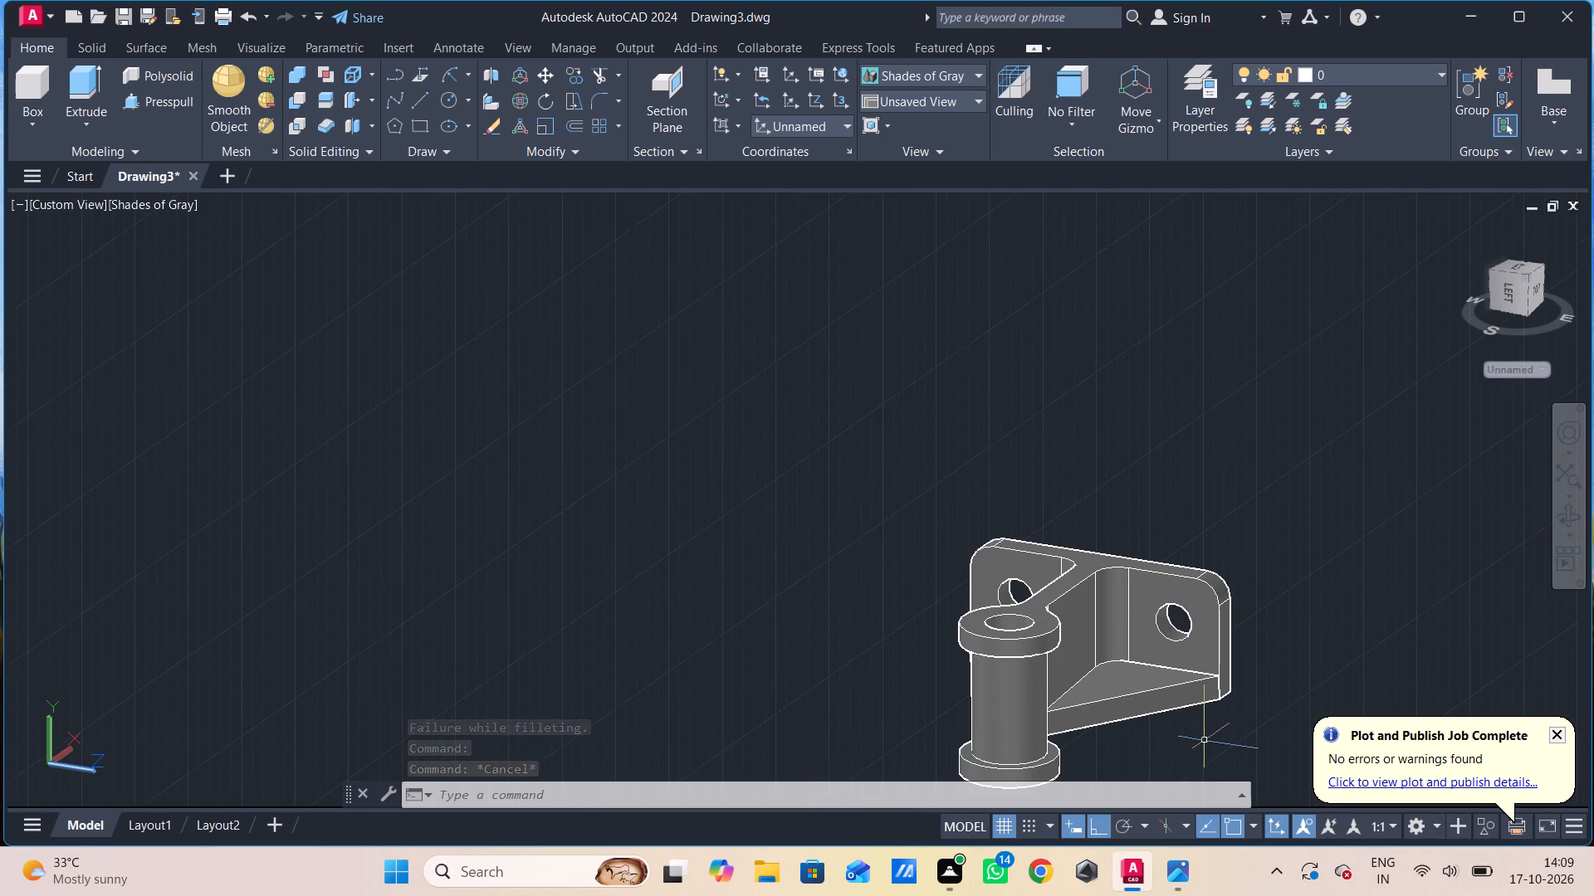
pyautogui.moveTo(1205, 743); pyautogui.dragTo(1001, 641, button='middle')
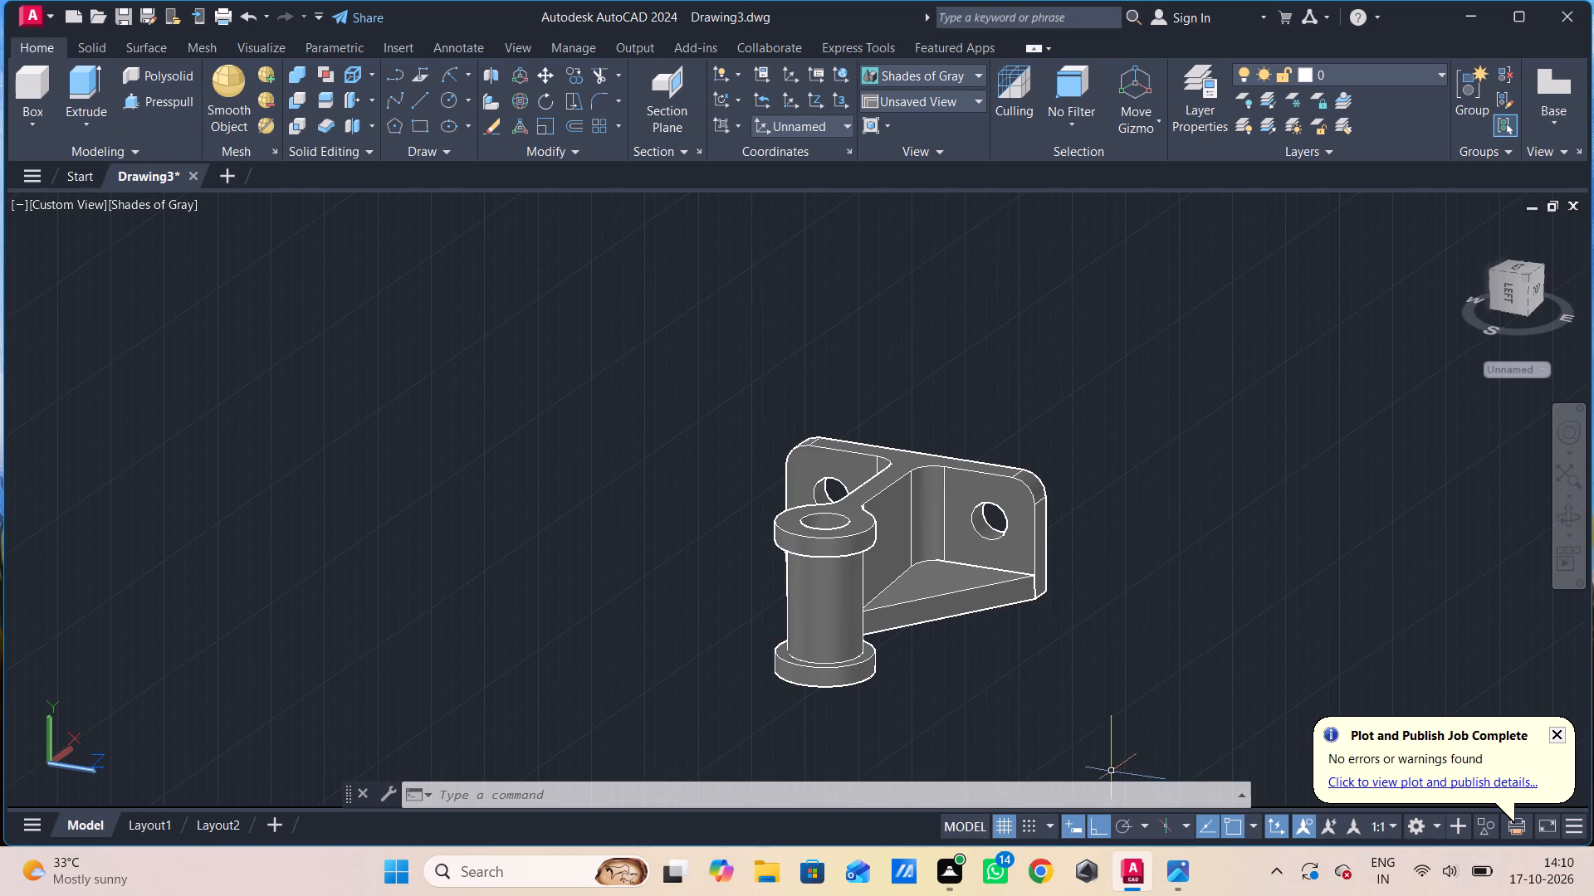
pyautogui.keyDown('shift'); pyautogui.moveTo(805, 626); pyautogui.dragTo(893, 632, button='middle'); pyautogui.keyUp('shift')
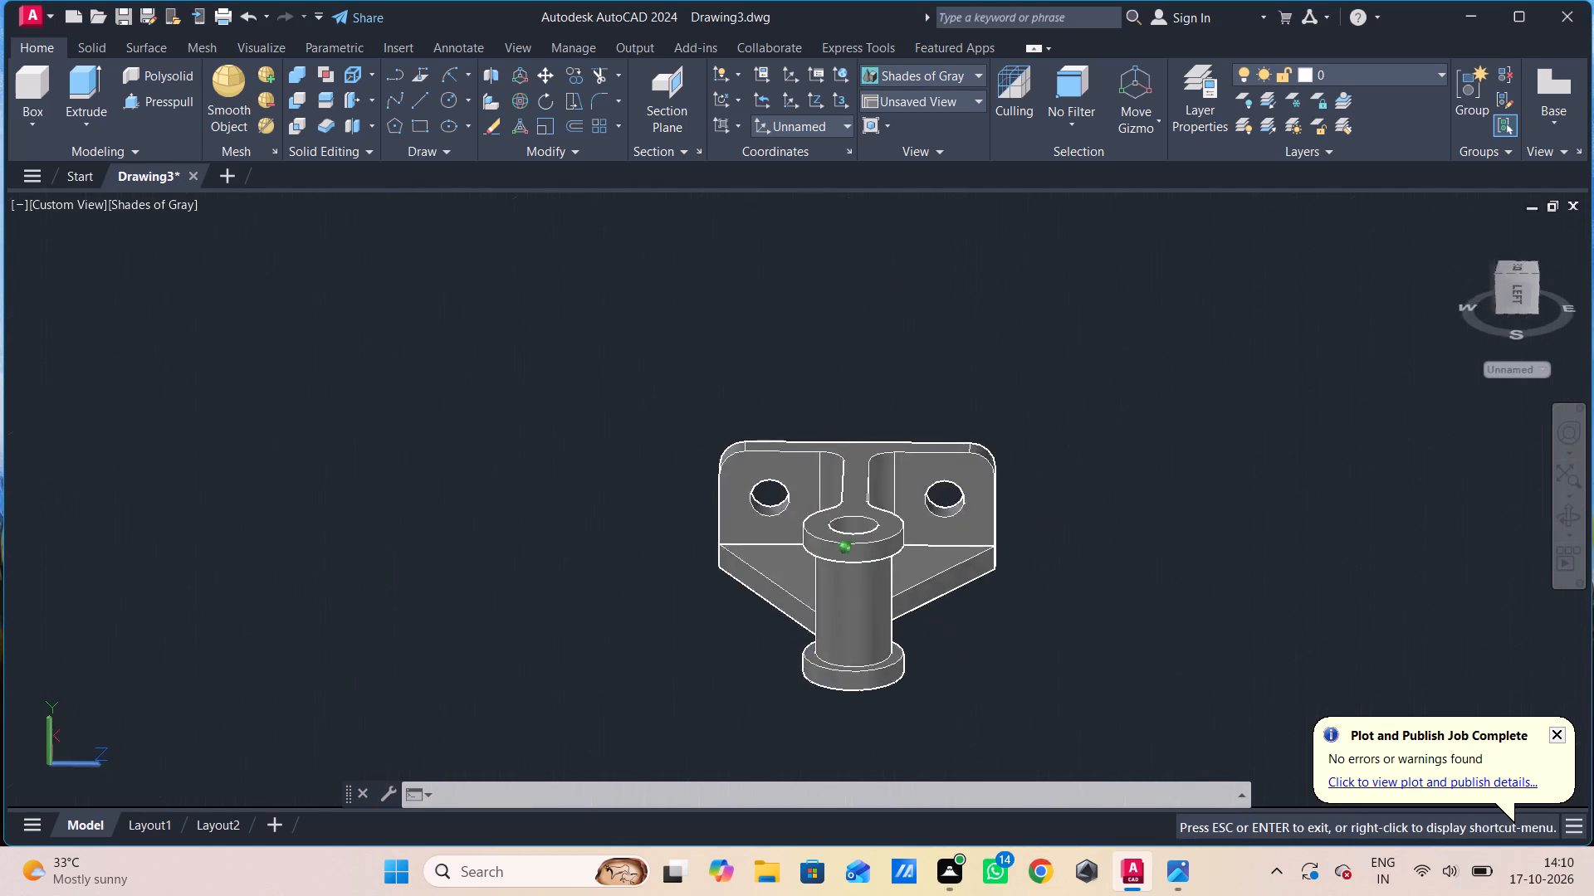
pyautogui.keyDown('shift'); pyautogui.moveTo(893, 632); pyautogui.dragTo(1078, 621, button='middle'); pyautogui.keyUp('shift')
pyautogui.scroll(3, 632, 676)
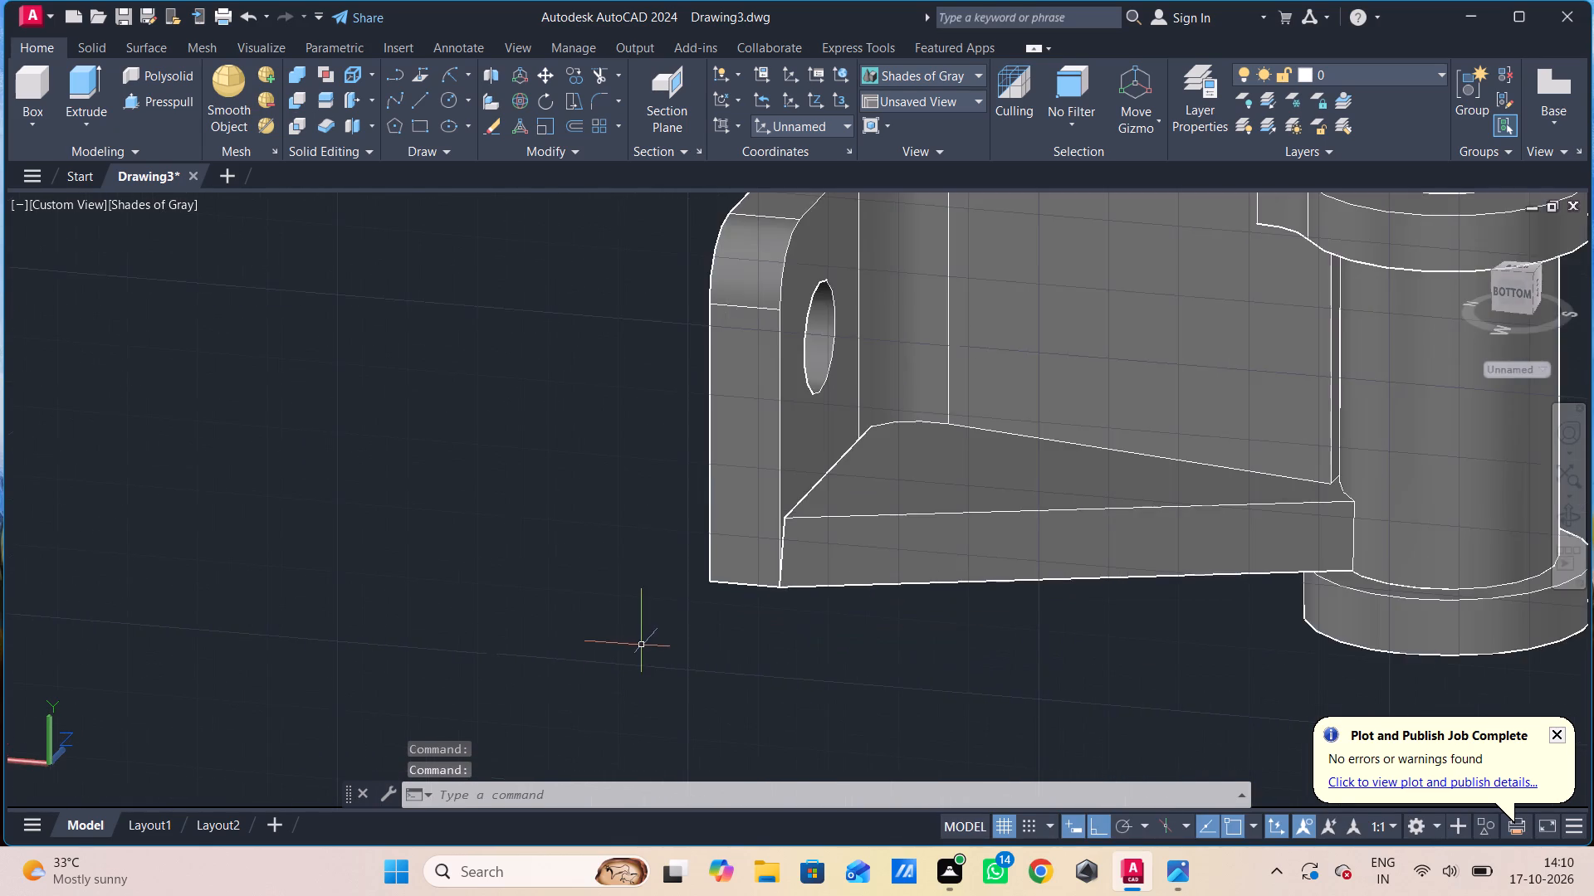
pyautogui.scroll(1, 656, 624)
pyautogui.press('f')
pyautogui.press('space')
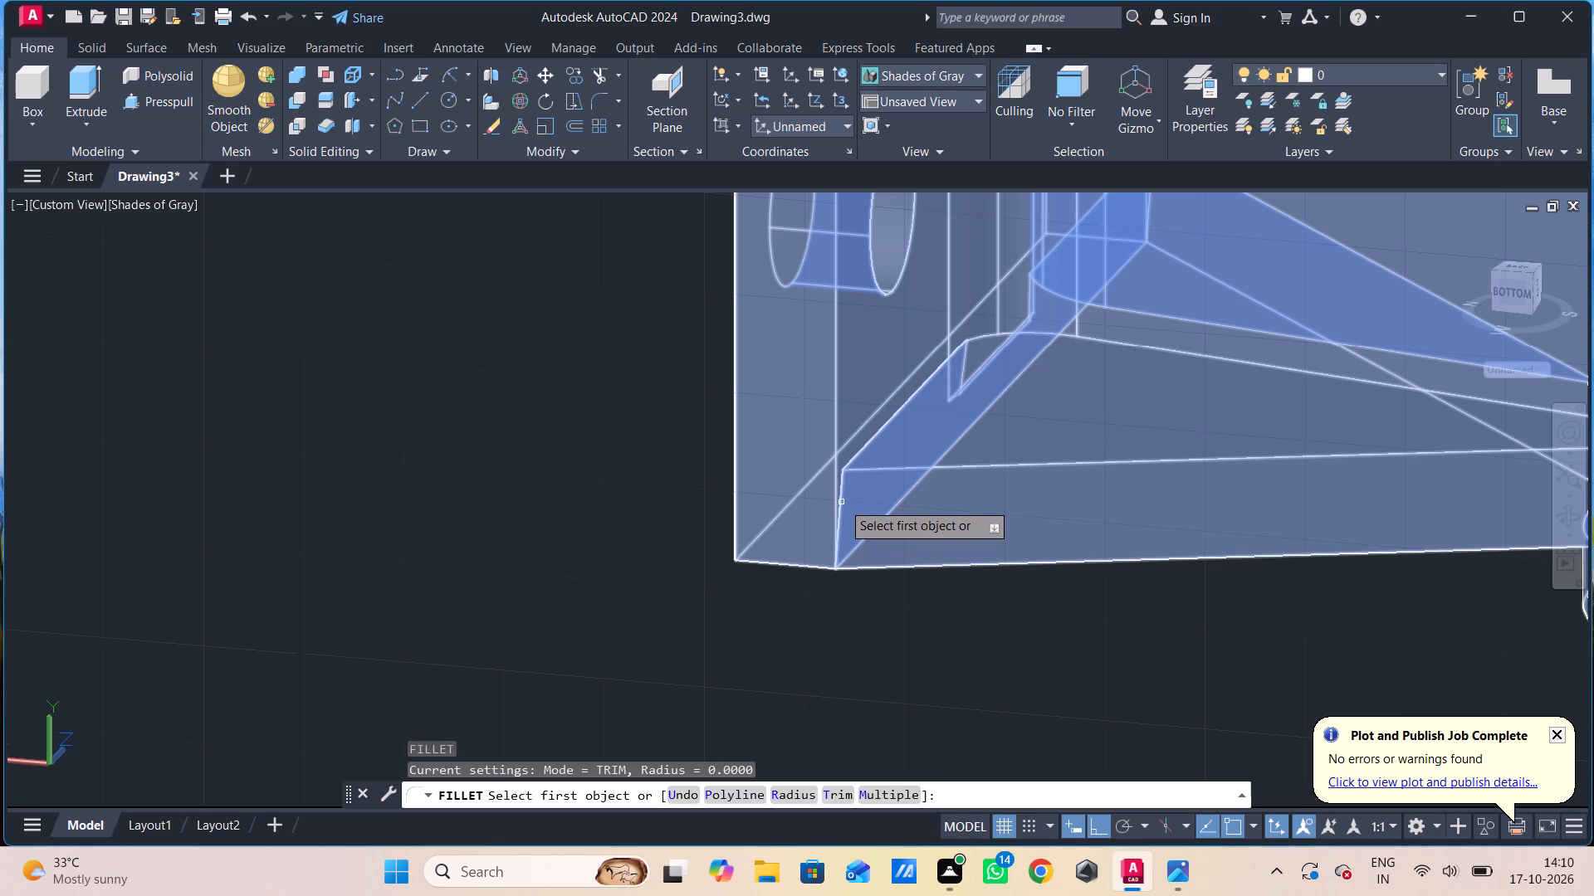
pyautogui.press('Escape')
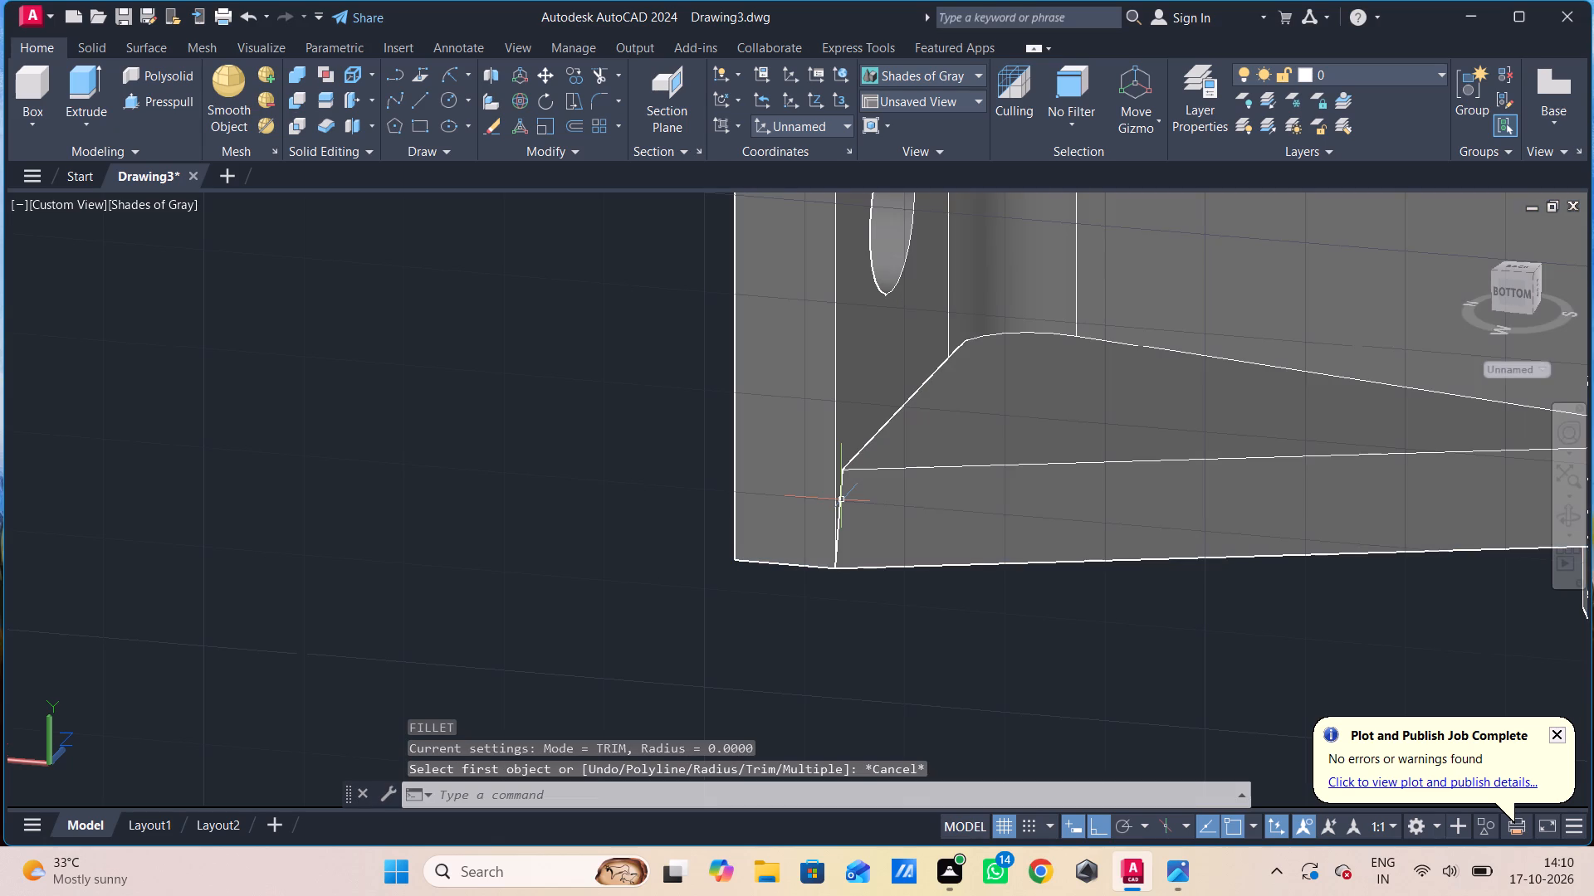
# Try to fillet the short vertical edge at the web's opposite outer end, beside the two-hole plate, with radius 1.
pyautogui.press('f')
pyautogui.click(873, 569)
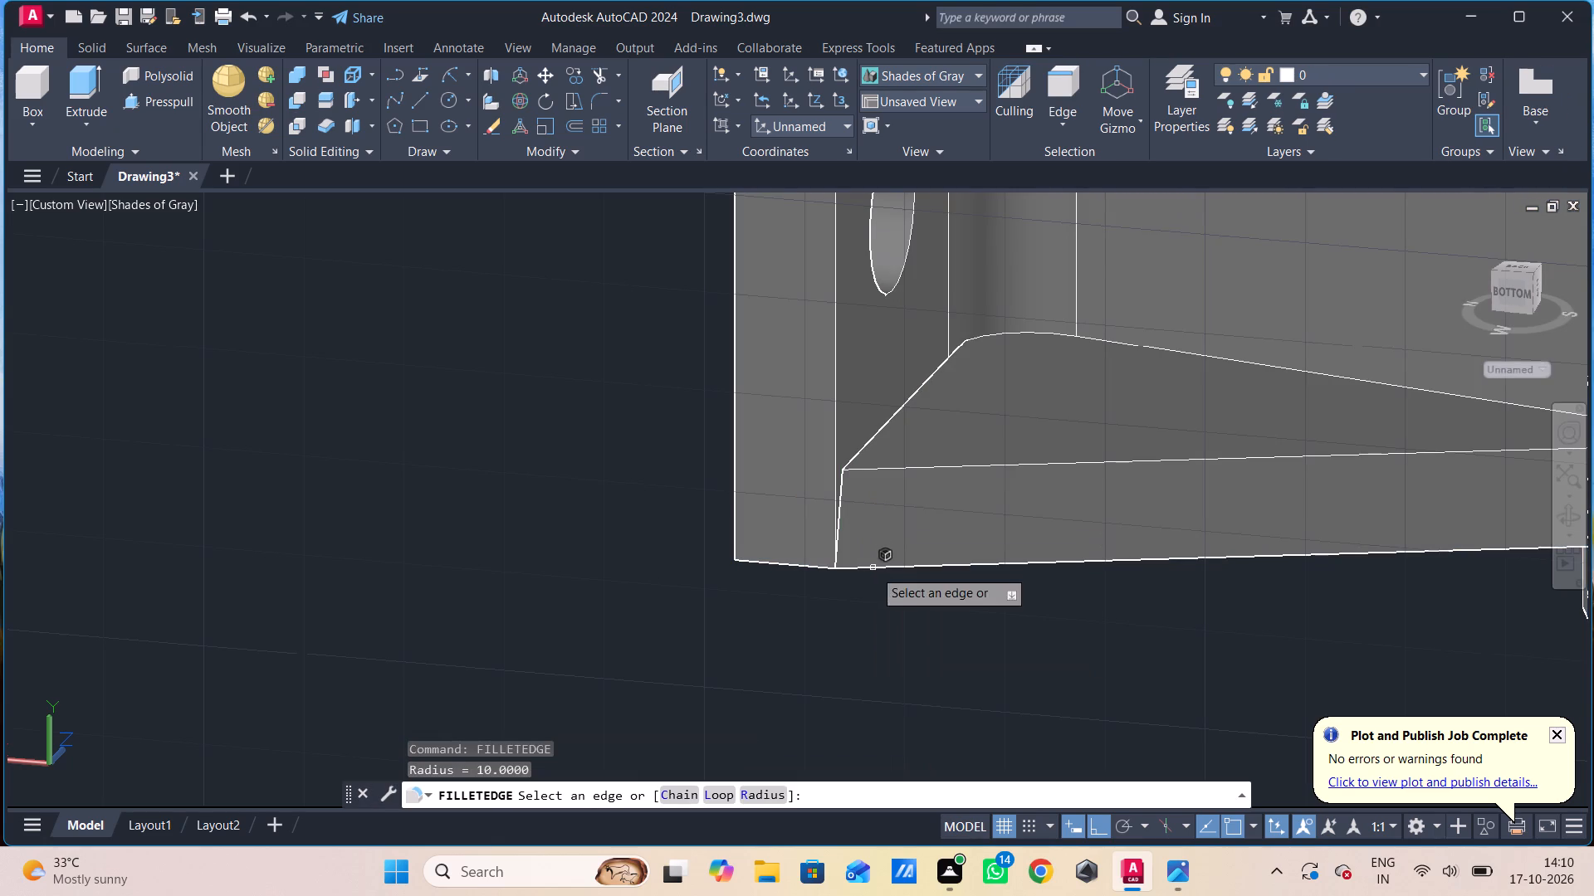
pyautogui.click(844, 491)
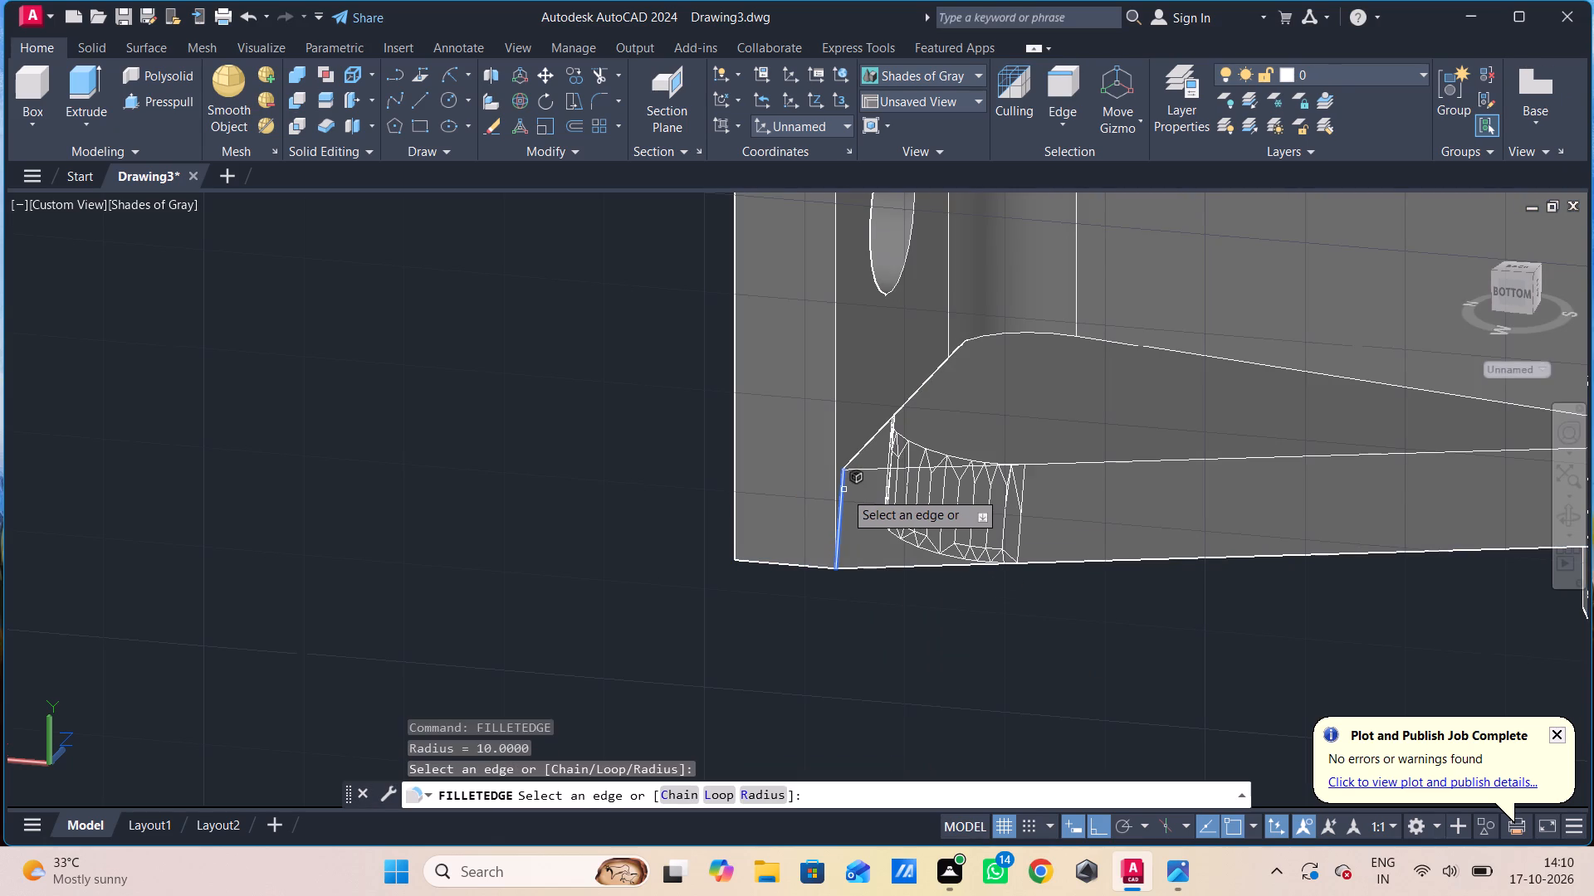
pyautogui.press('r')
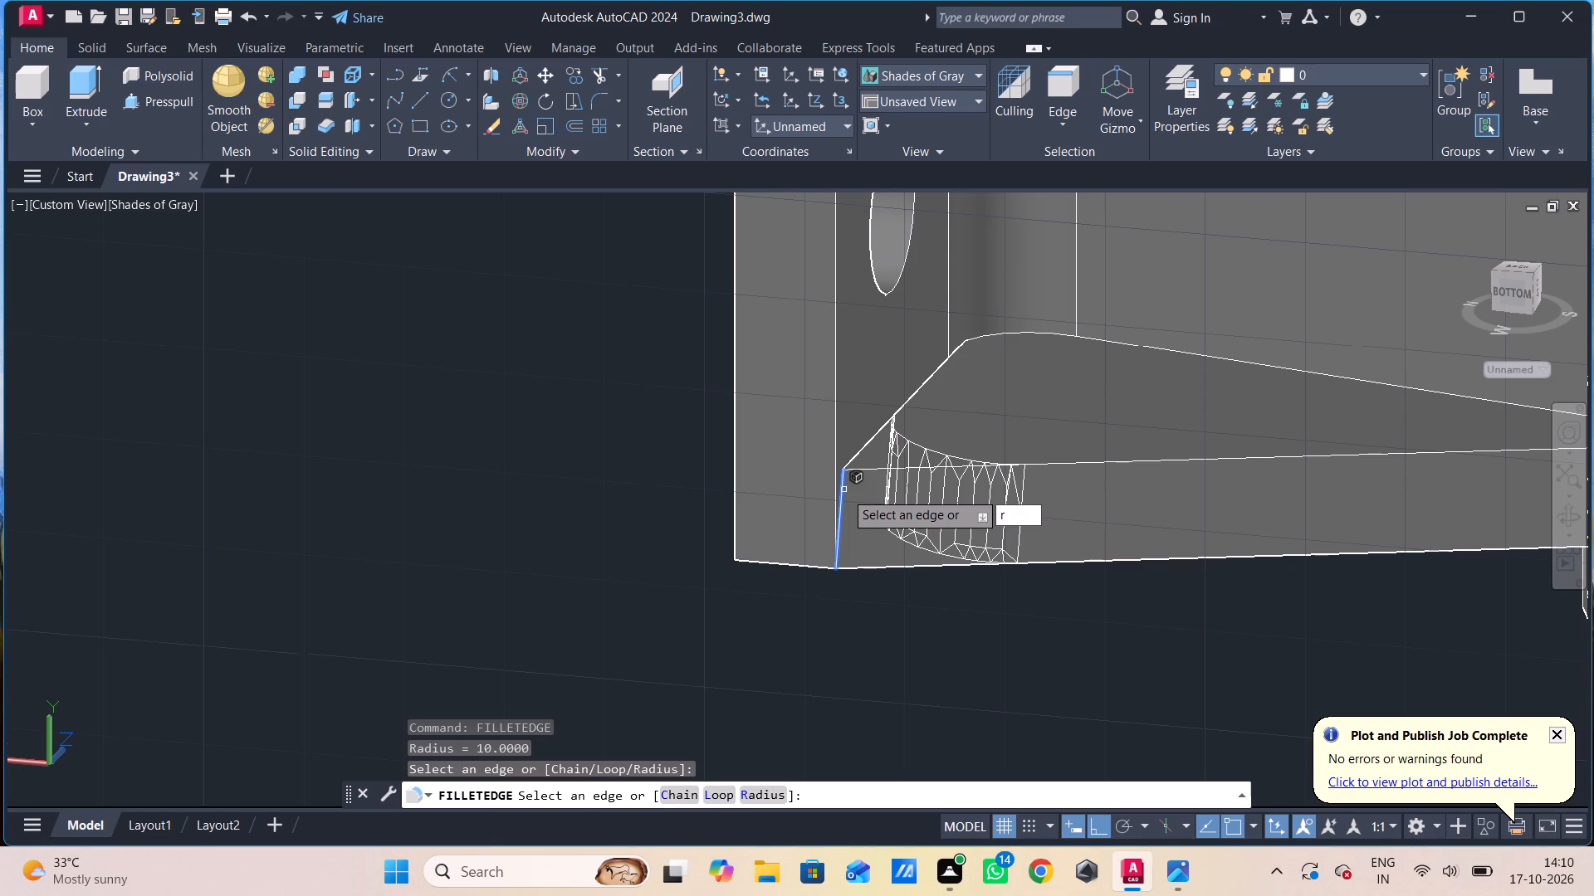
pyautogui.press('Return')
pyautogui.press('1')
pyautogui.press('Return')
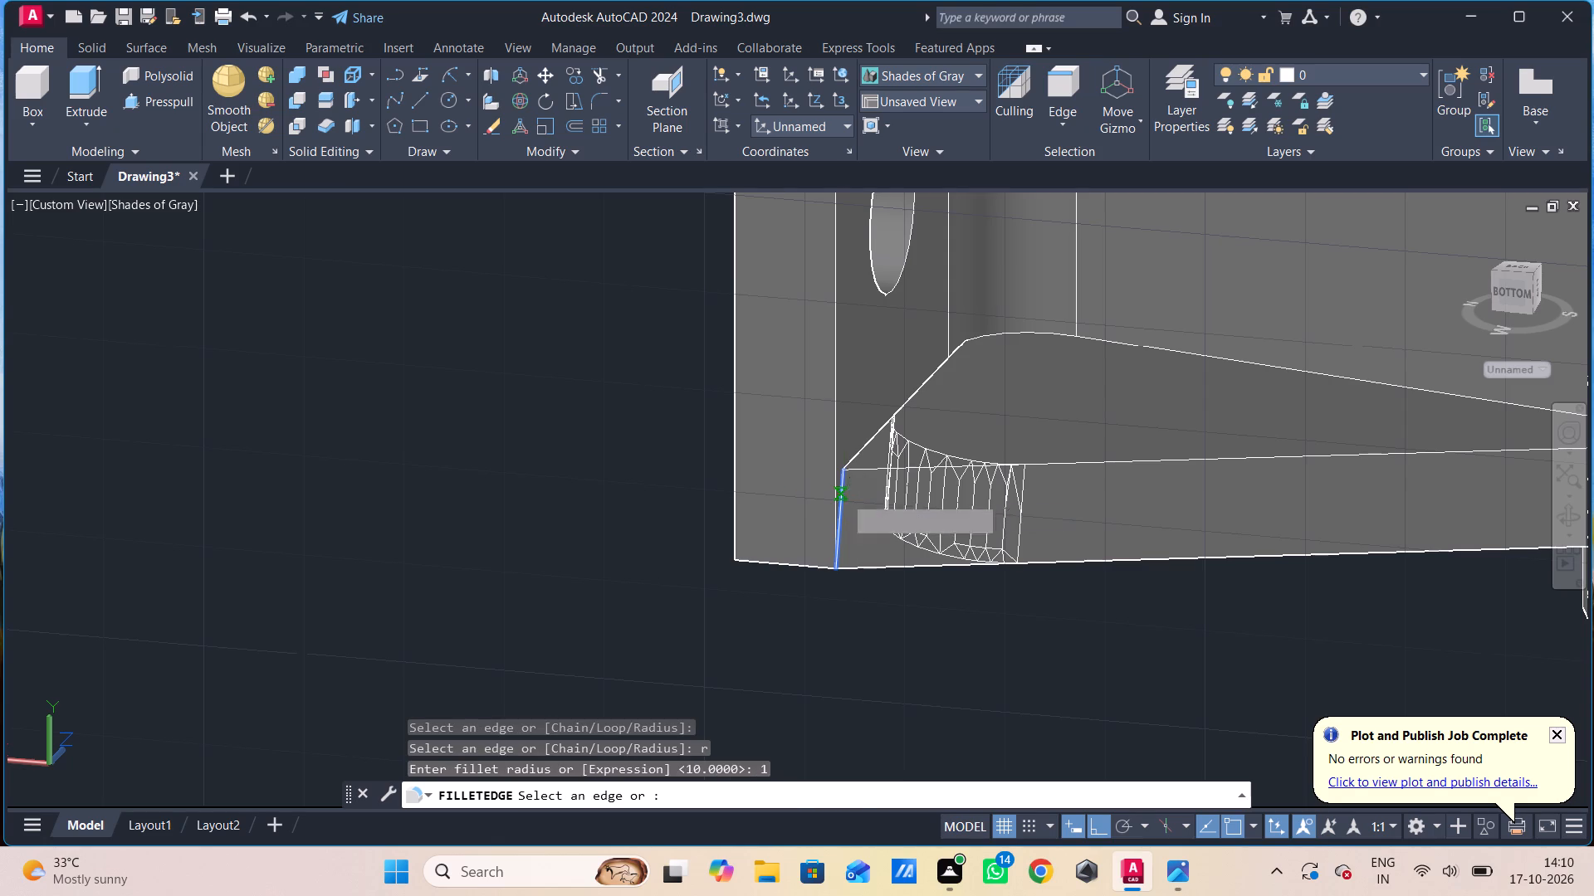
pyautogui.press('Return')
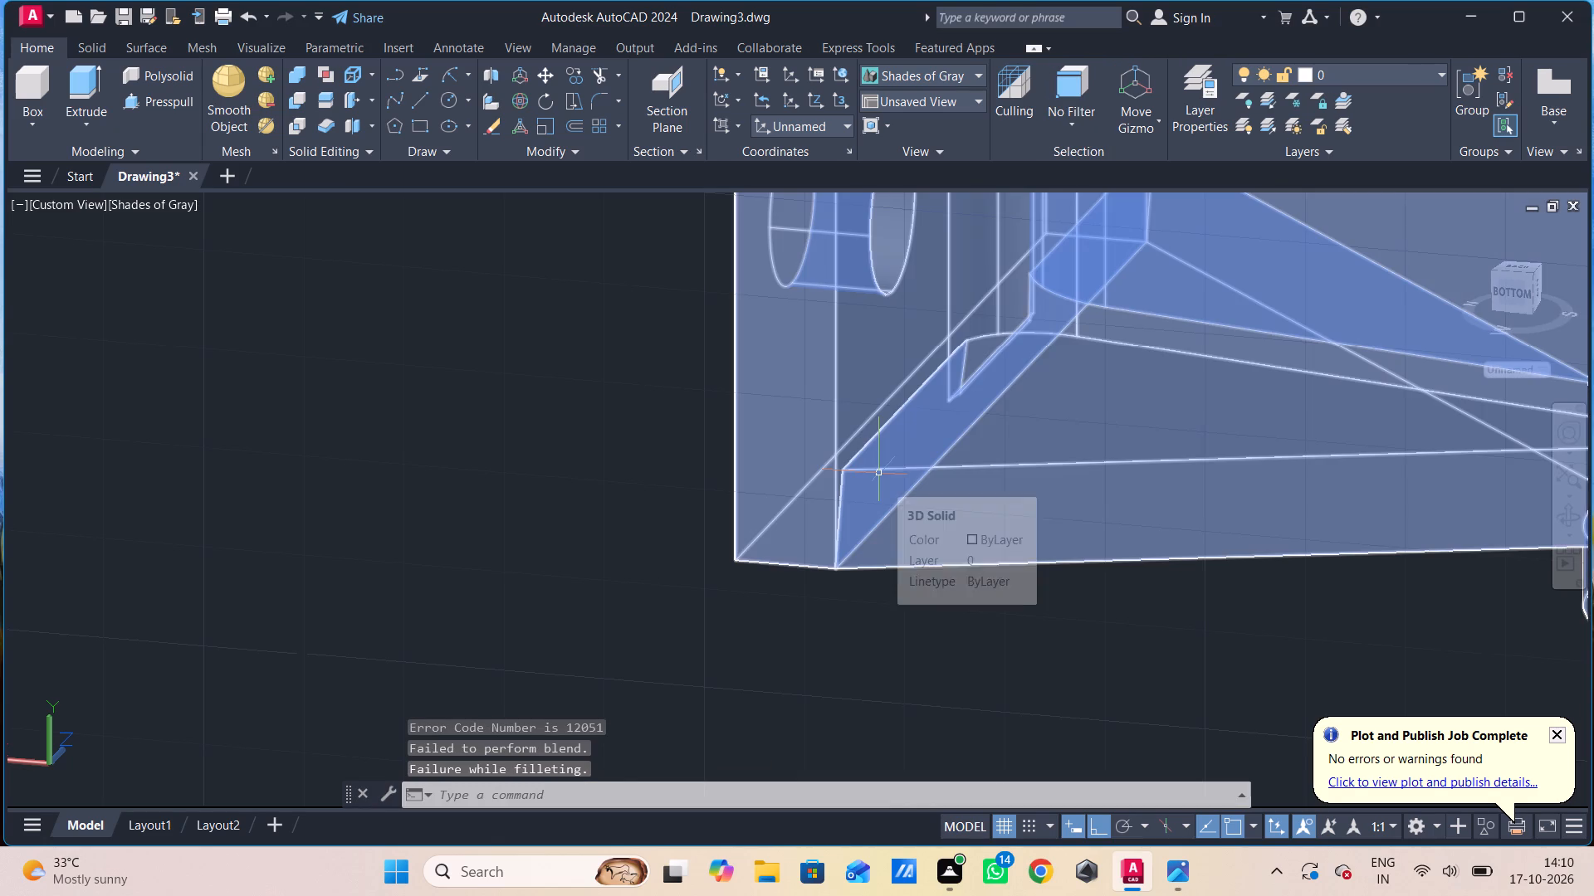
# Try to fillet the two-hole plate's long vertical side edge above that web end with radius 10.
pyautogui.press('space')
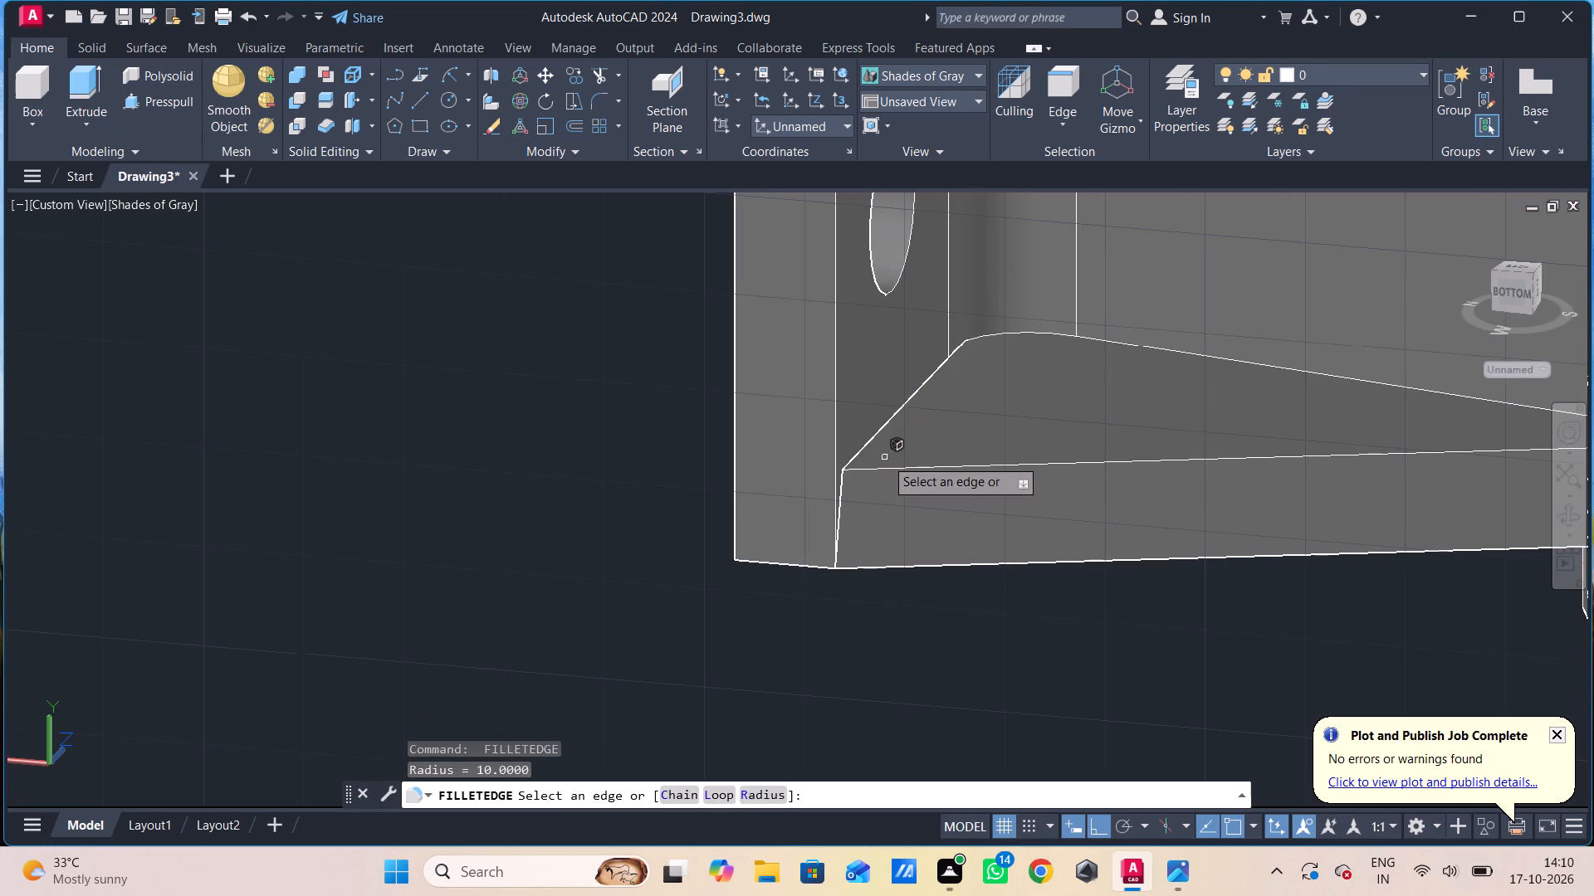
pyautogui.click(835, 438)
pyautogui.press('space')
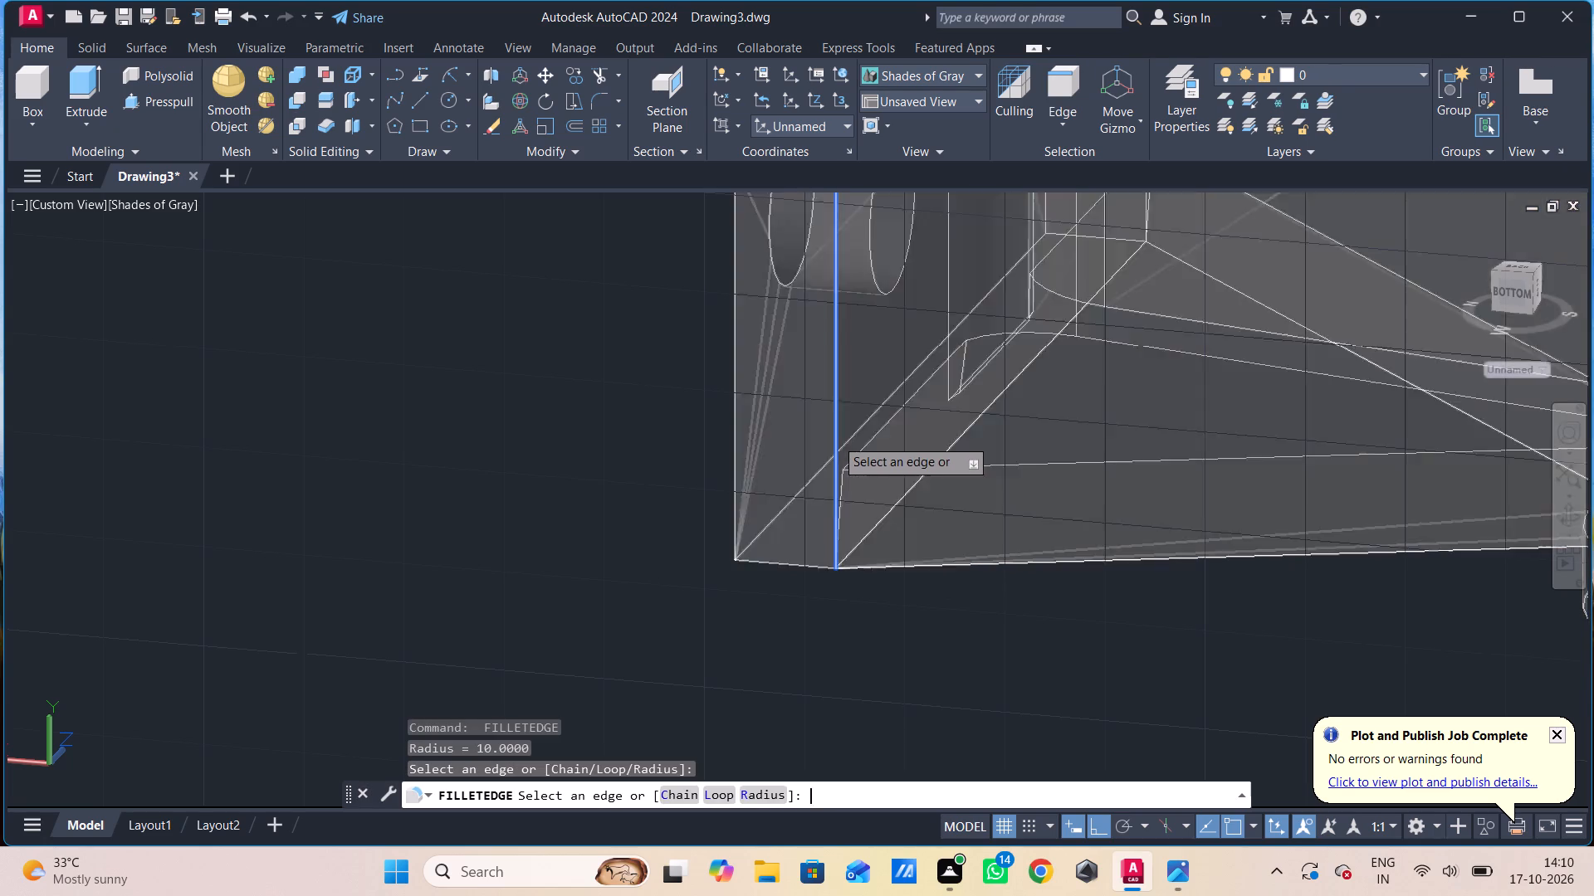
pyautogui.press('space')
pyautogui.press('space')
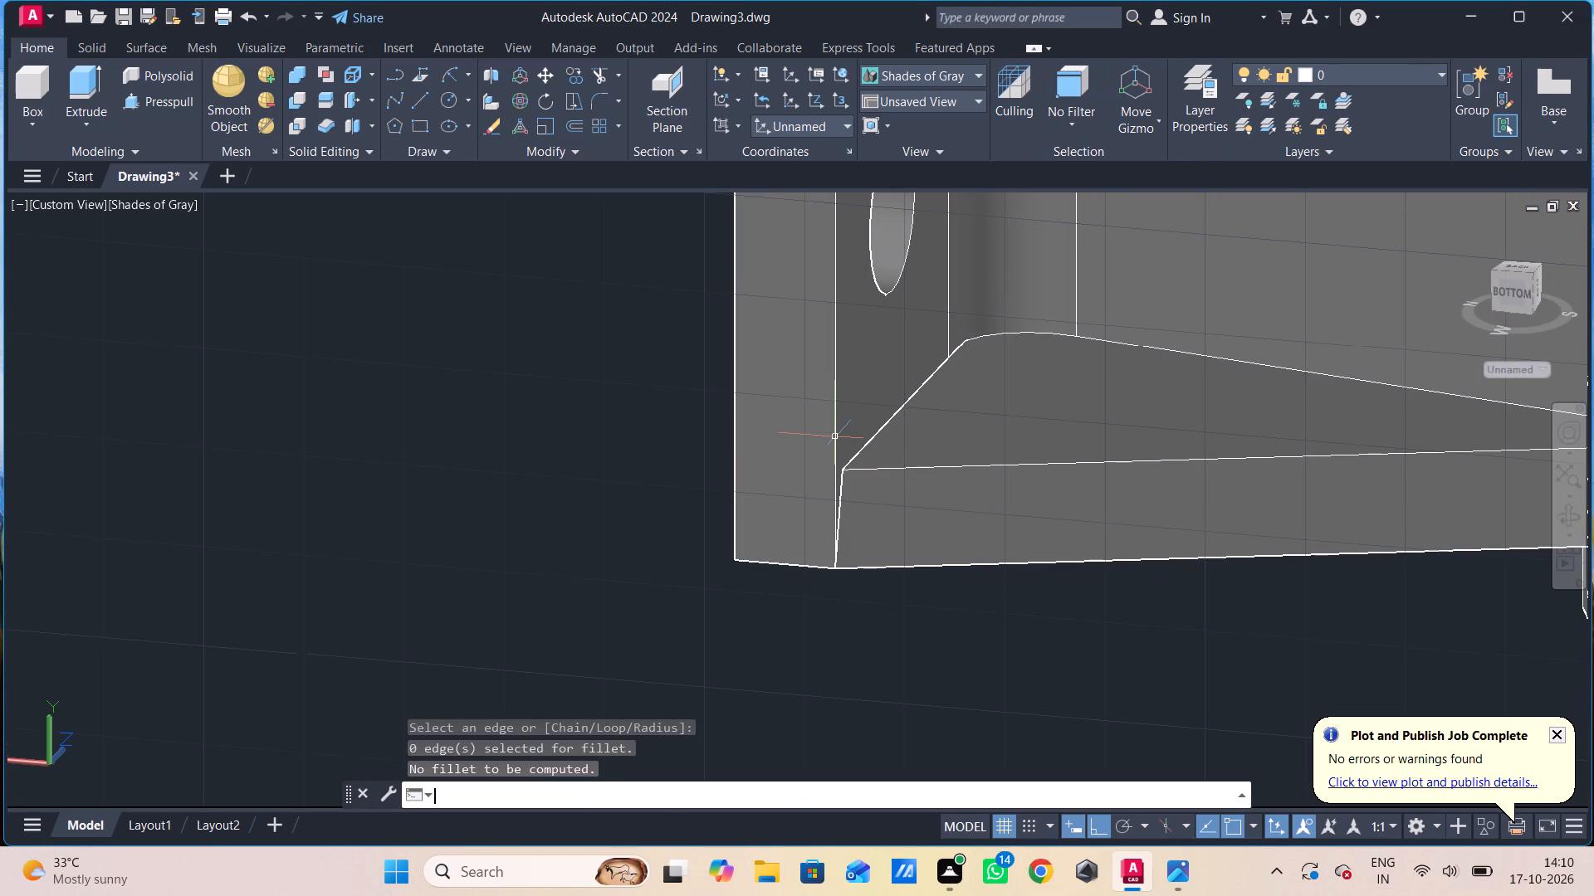
# Examine the whole bracket from both sides and the front, including the web ends, plate corners and bushing.
pyautogui.scroll(-1, 879, 444)
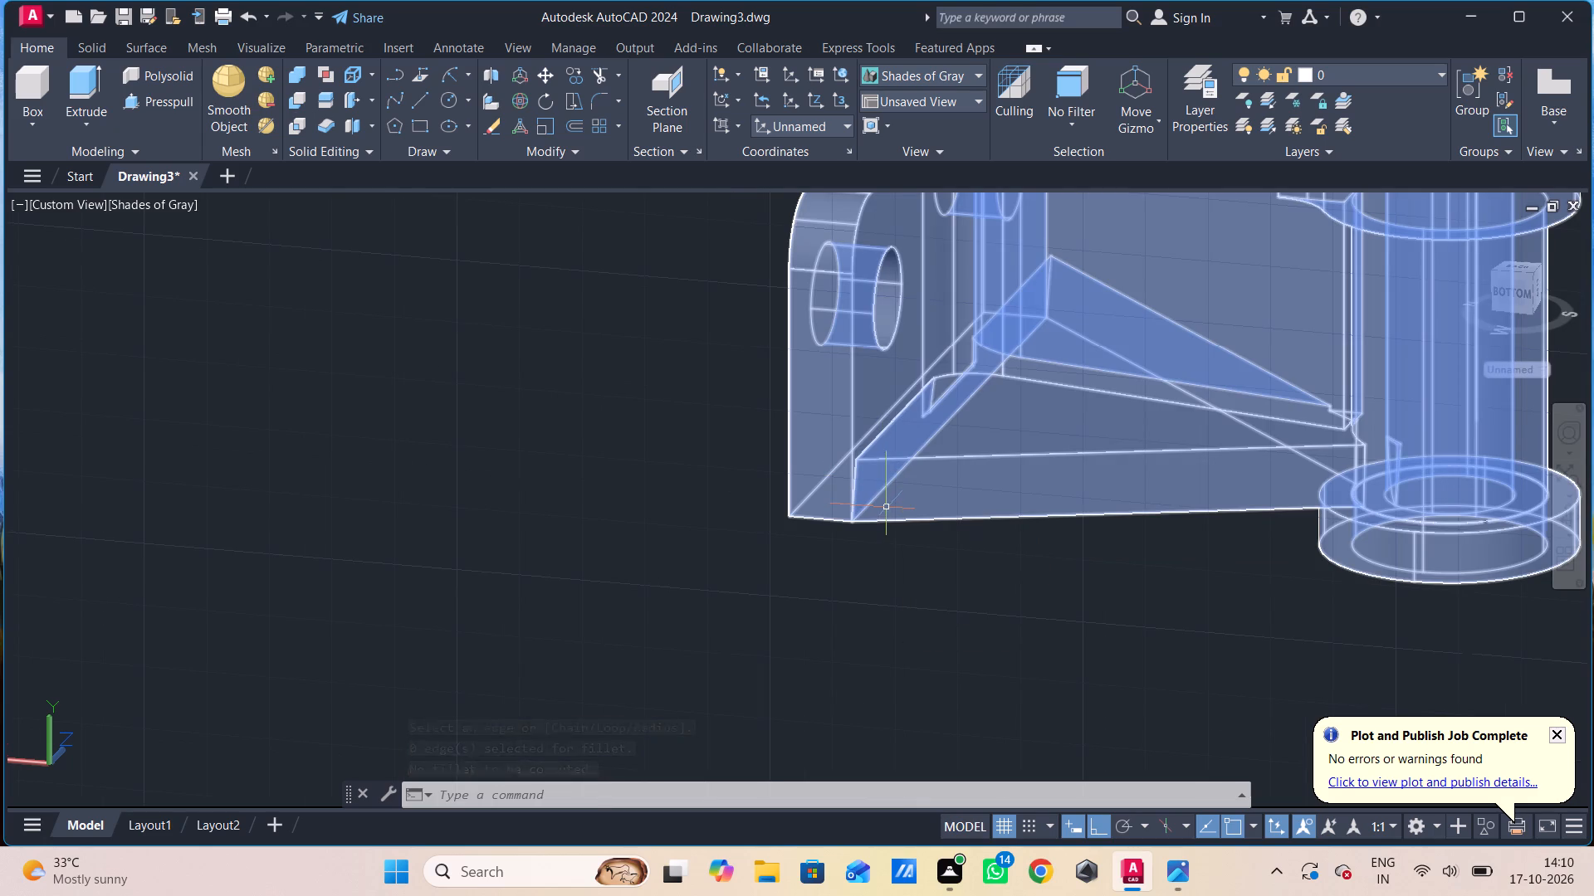
pyautogui.scroll(-2, 737, 699)
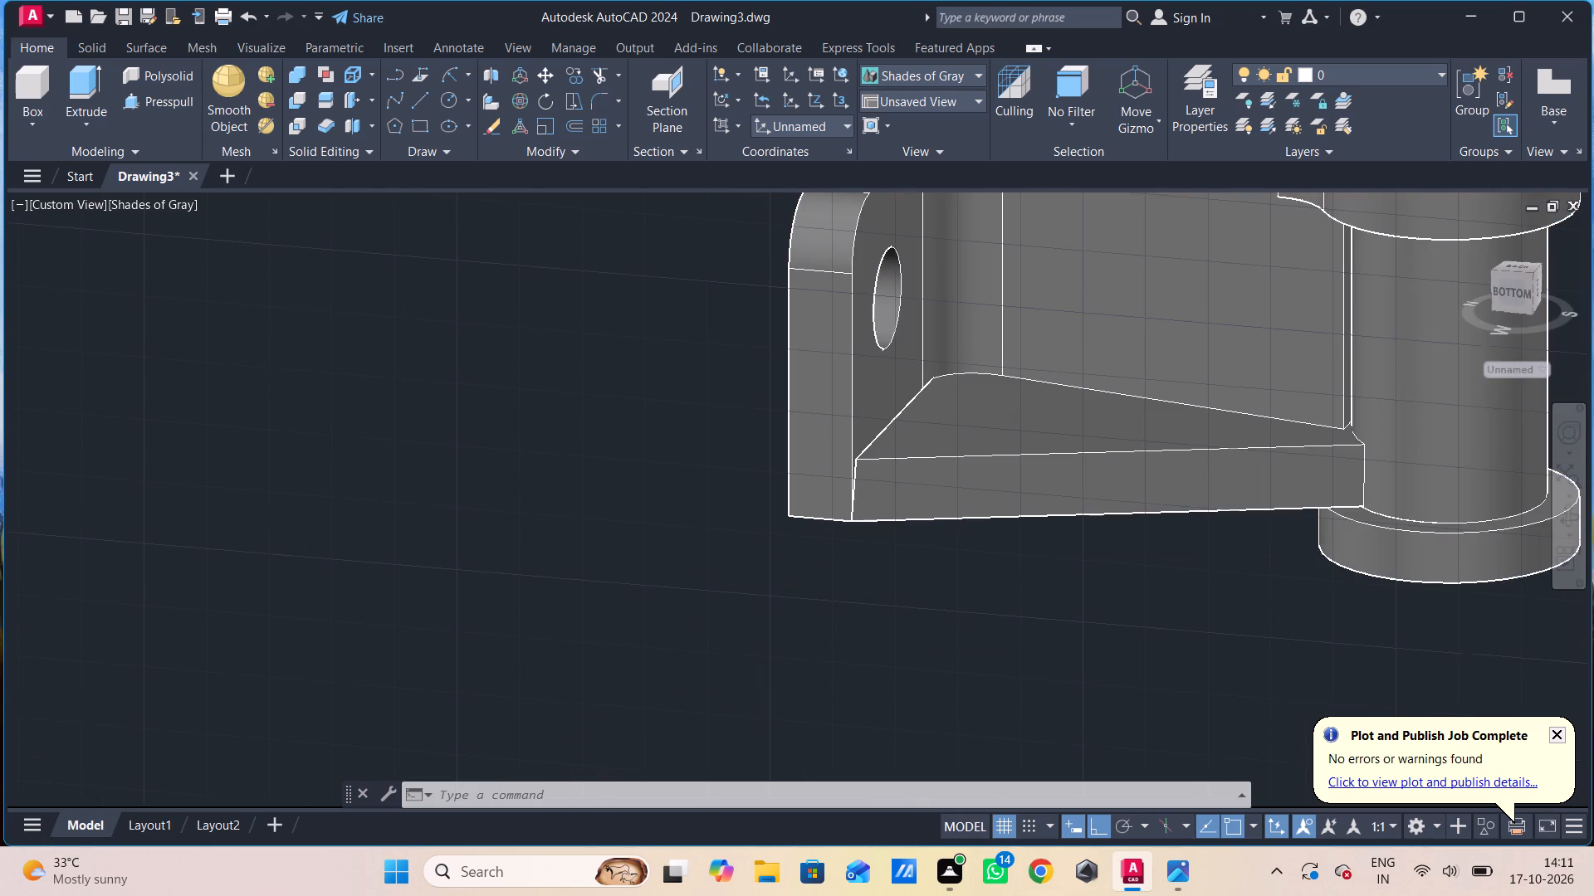
pyautogui.moveTo(911, 607); pyautogui.dragTo(907, 556, button='middle')
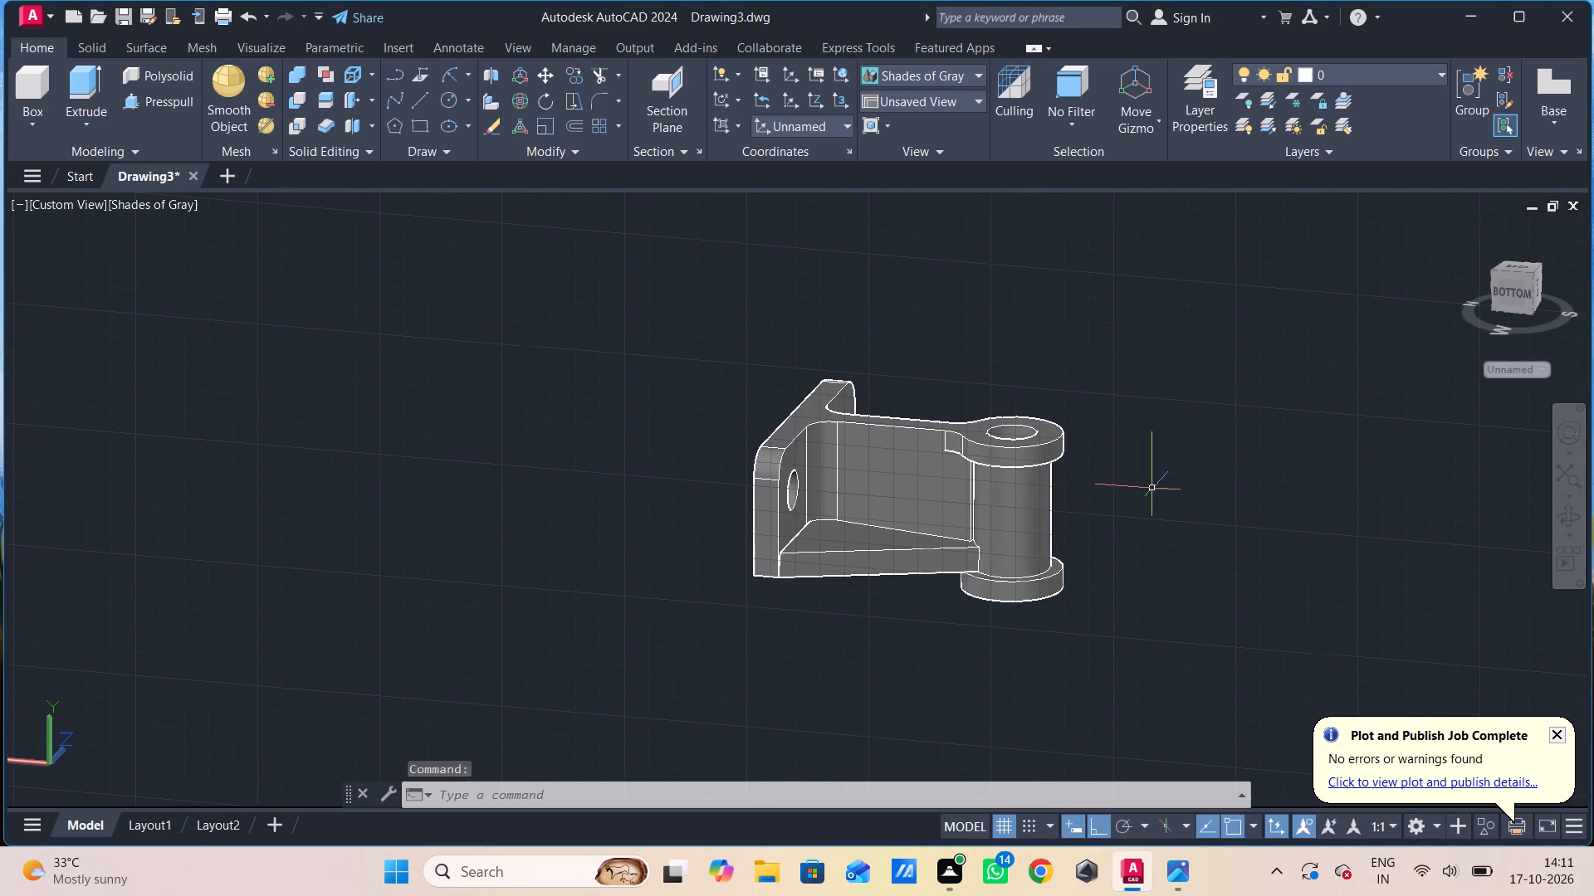
pyautogui.keyDown('shift'); pyautogui.moveTo(1152, 489); pyautogui.dragTo(1096, 510, button='middle'); pyautogui.keyUp('shift')
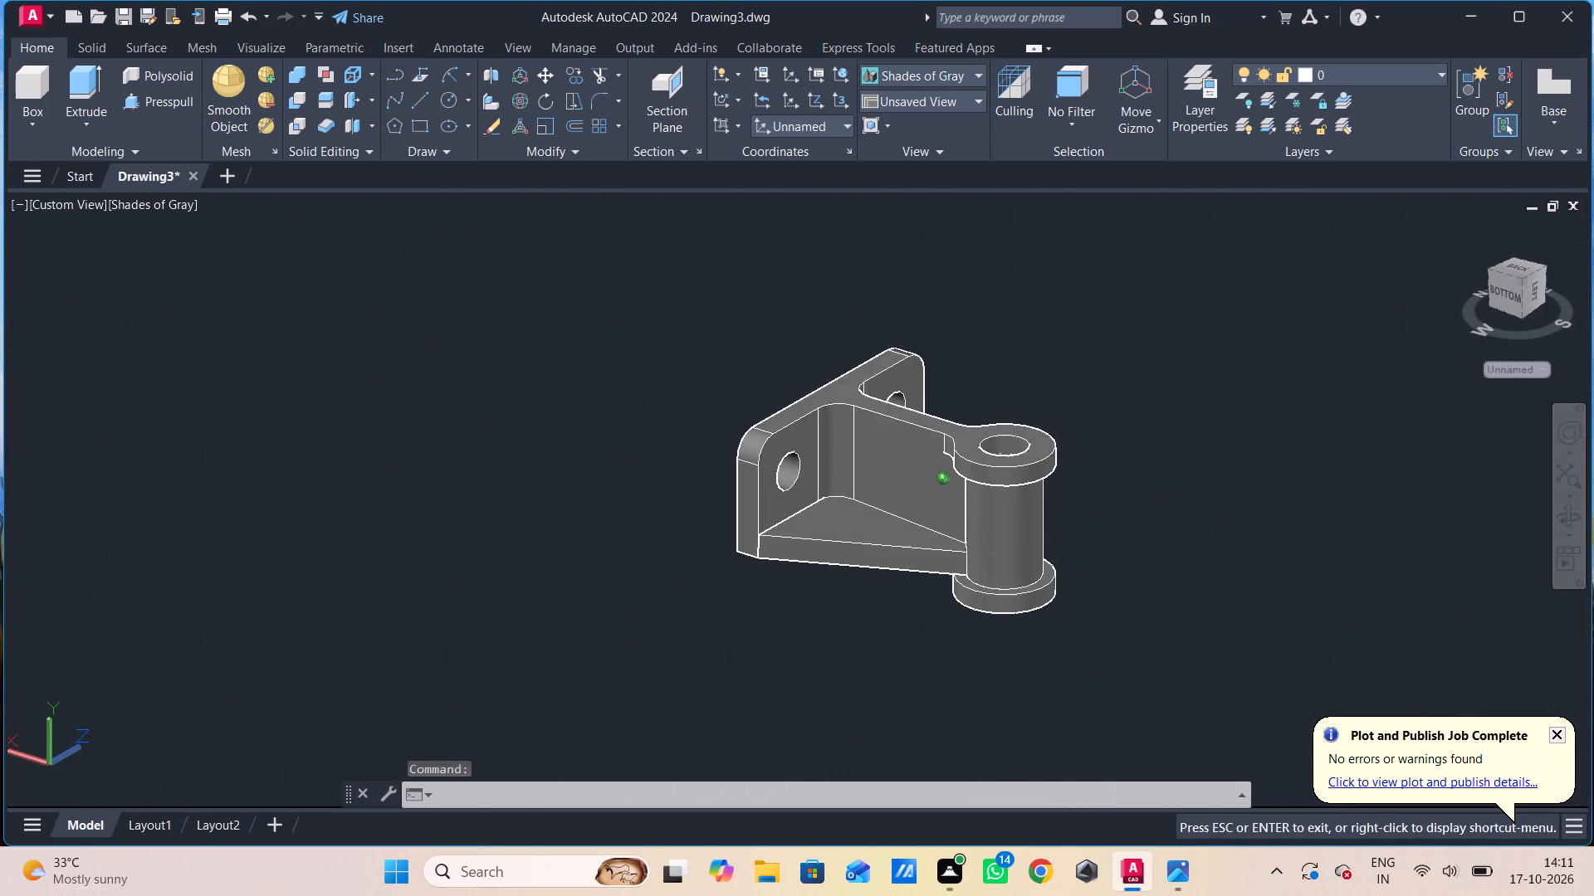
pyautogui.keyDown('shift'); pyautogui.moveTo(1096, 510); pyautogui.dragTo(735, 506, button='middle'); pyautogui.keyUp('shift')
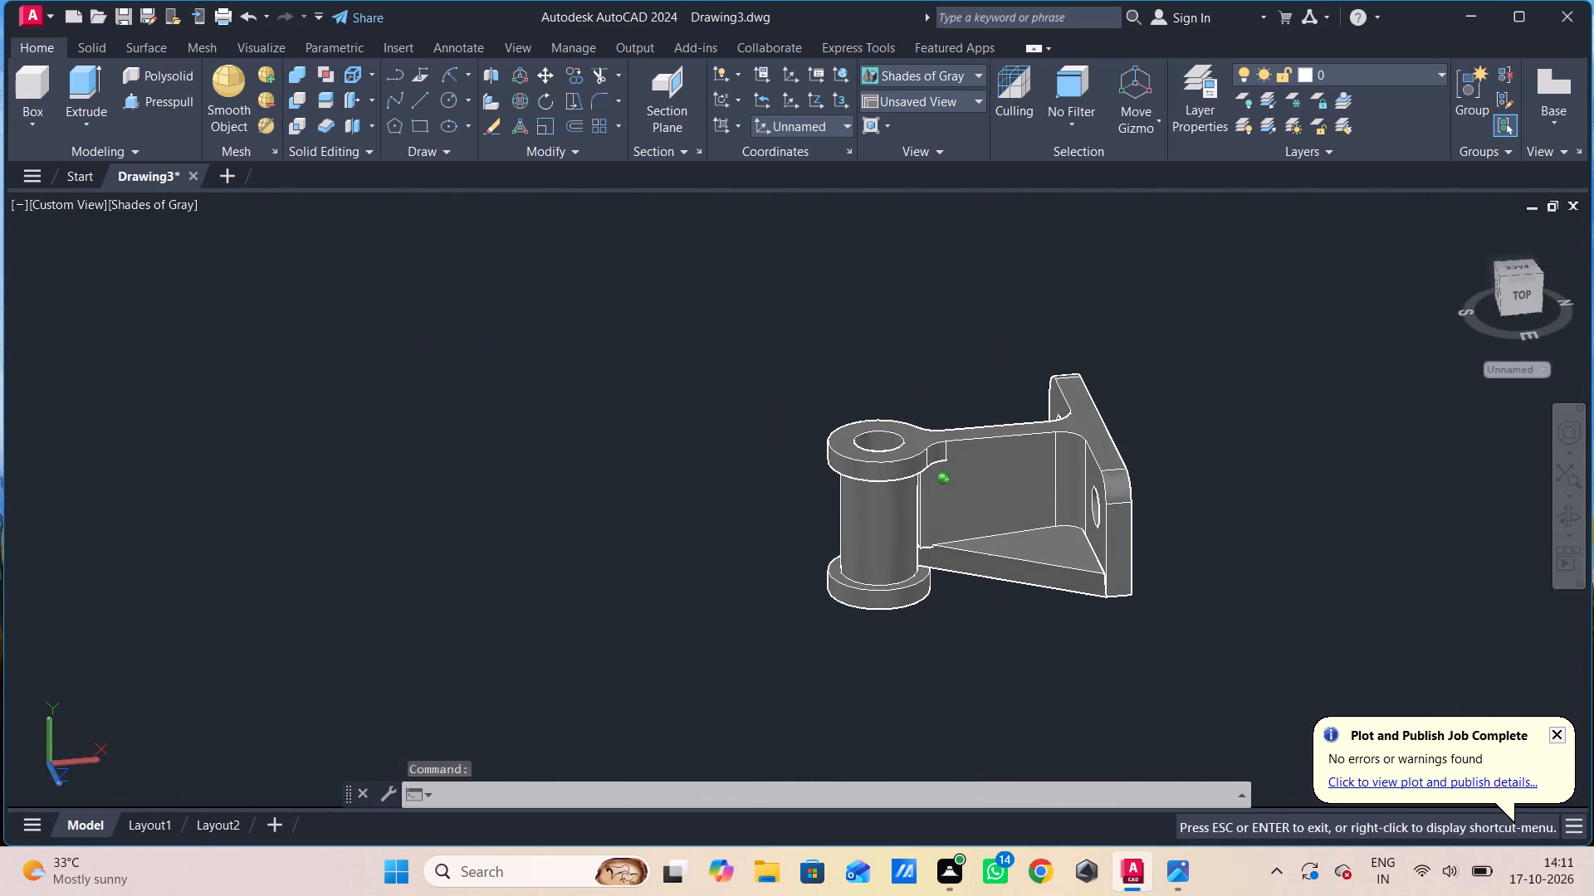
pyautogui.keyDown('shift'); pyautogui.moveTo(735, 506); pyautogui.dragTo(853, 515, button='middle'); pyautogui.keyUp('shift')
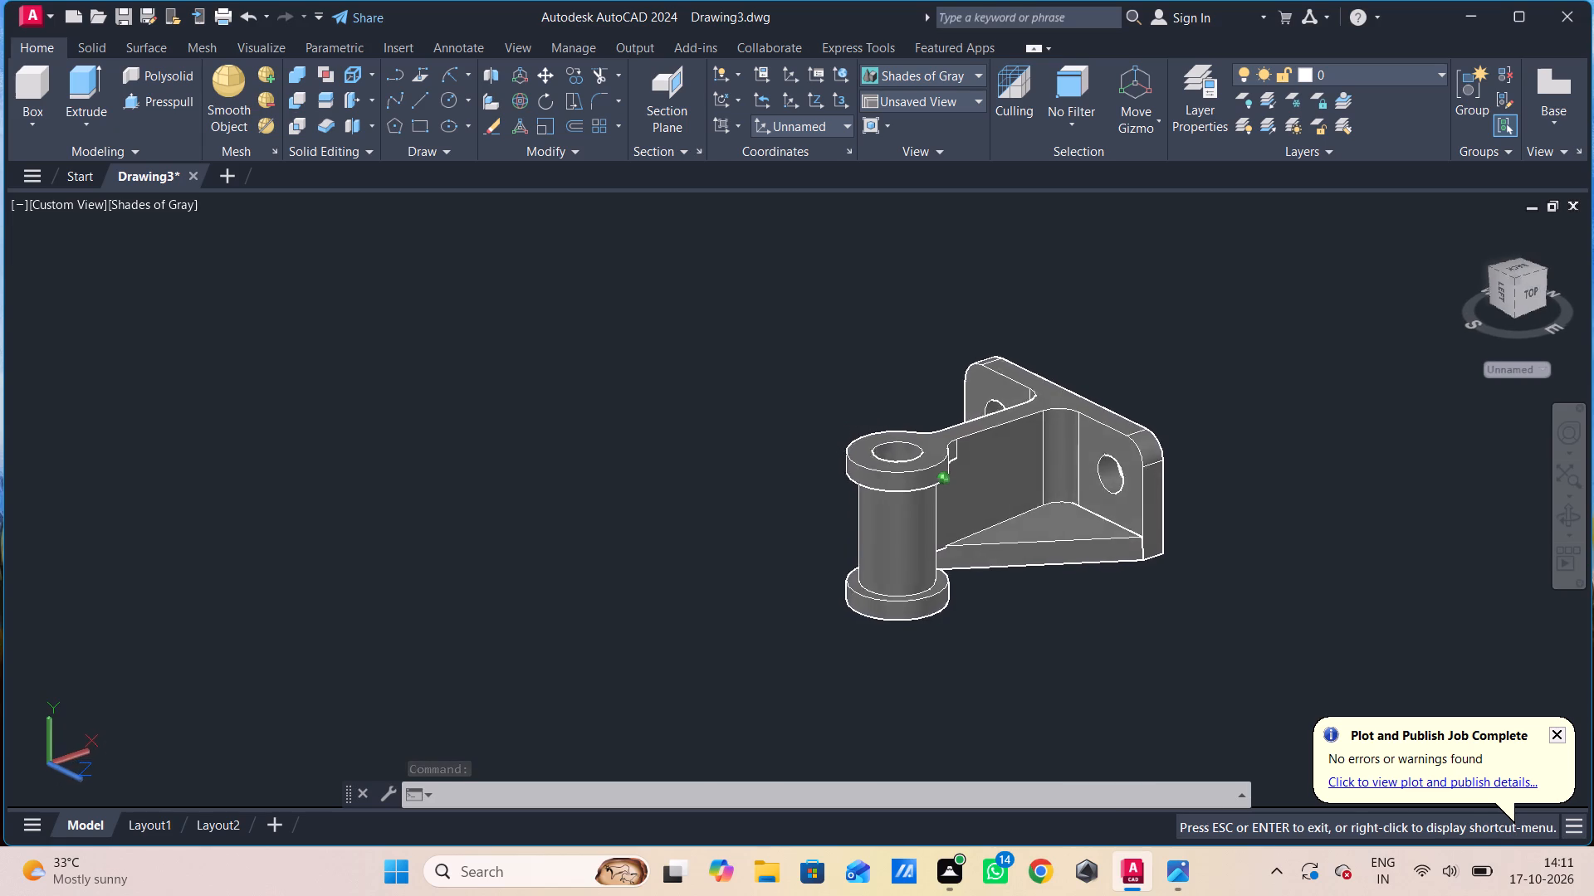
pyautogui.keyDown('shift'); pyautogui.moveTo(853, 515); pyautogui.dragTo(862, 517, button='middle'); pyautogui.keyUp('shift')
pyautogui.scroll(2, 863, 517)
pyautogui.moveTo(865, 513); pyautogui.dragTo(858, 527, button='middle')
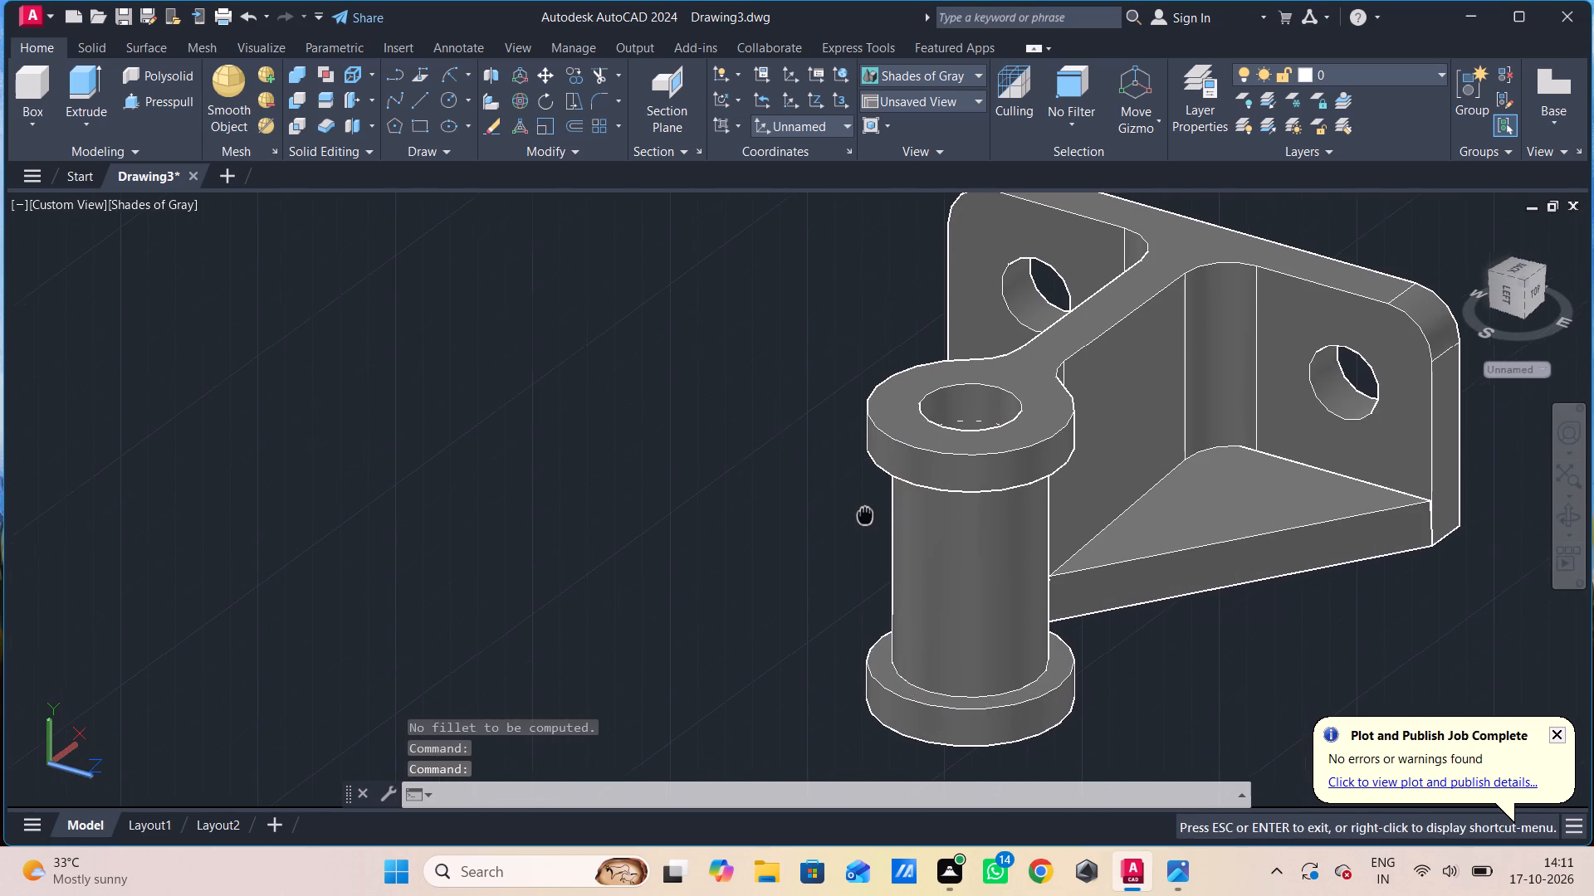
pyautogui.moveTo(858, 527); pyautogui.dragTo(804, 543, button='middle')
pyautogui.scroll(-1, 750, 520)
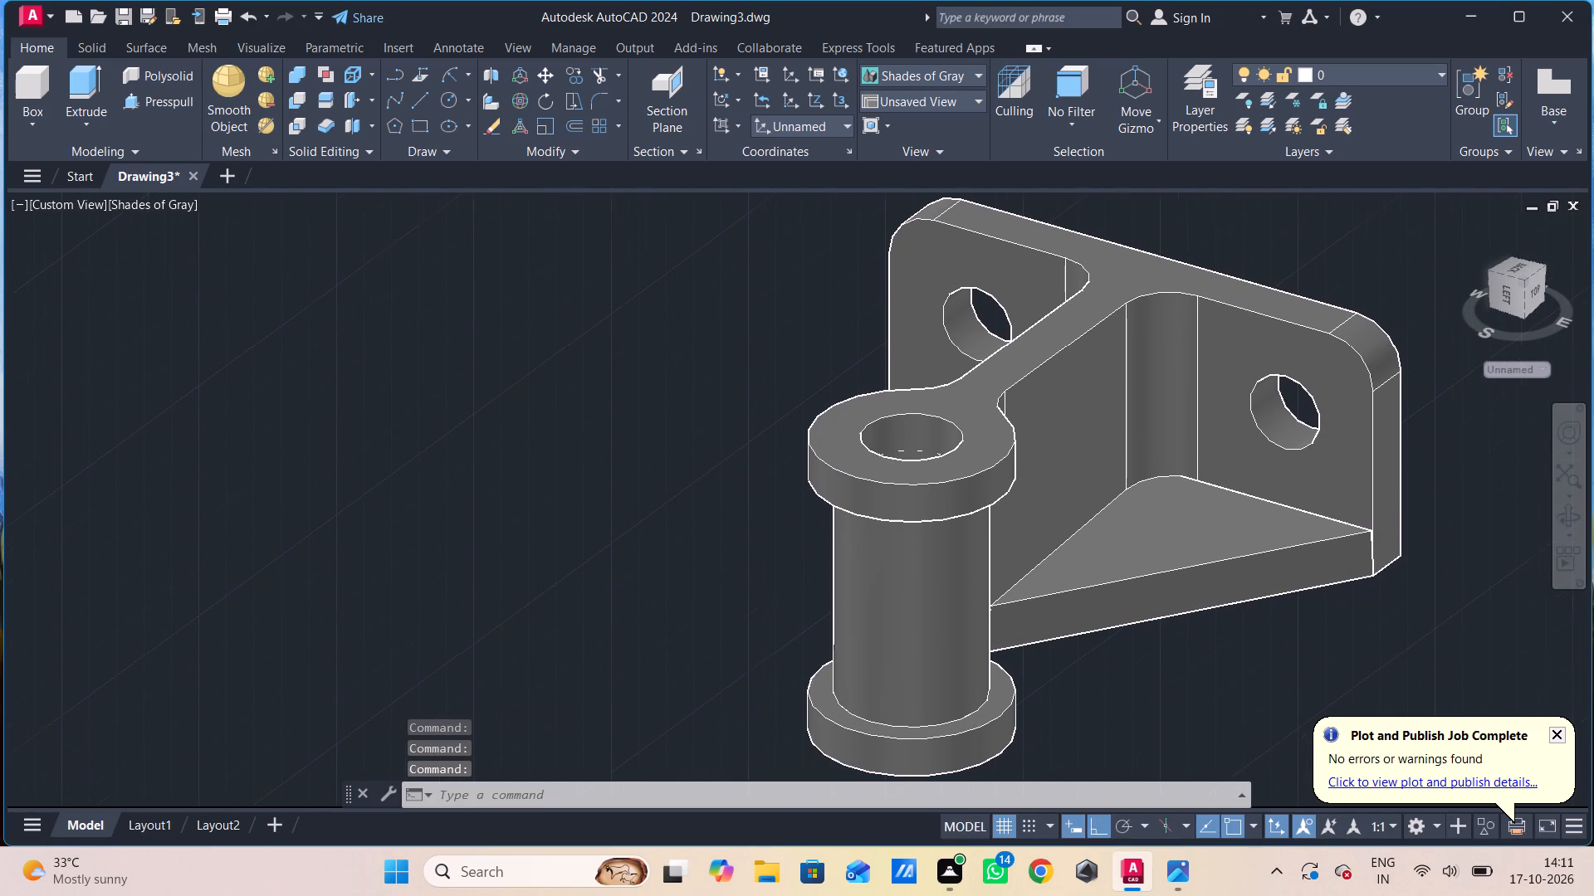
# Save the drawing in the CAD folder under the file name a13.
pyautogui.moveTo(750, 519); pyautogui.dragTo(728, 529, button='middle')
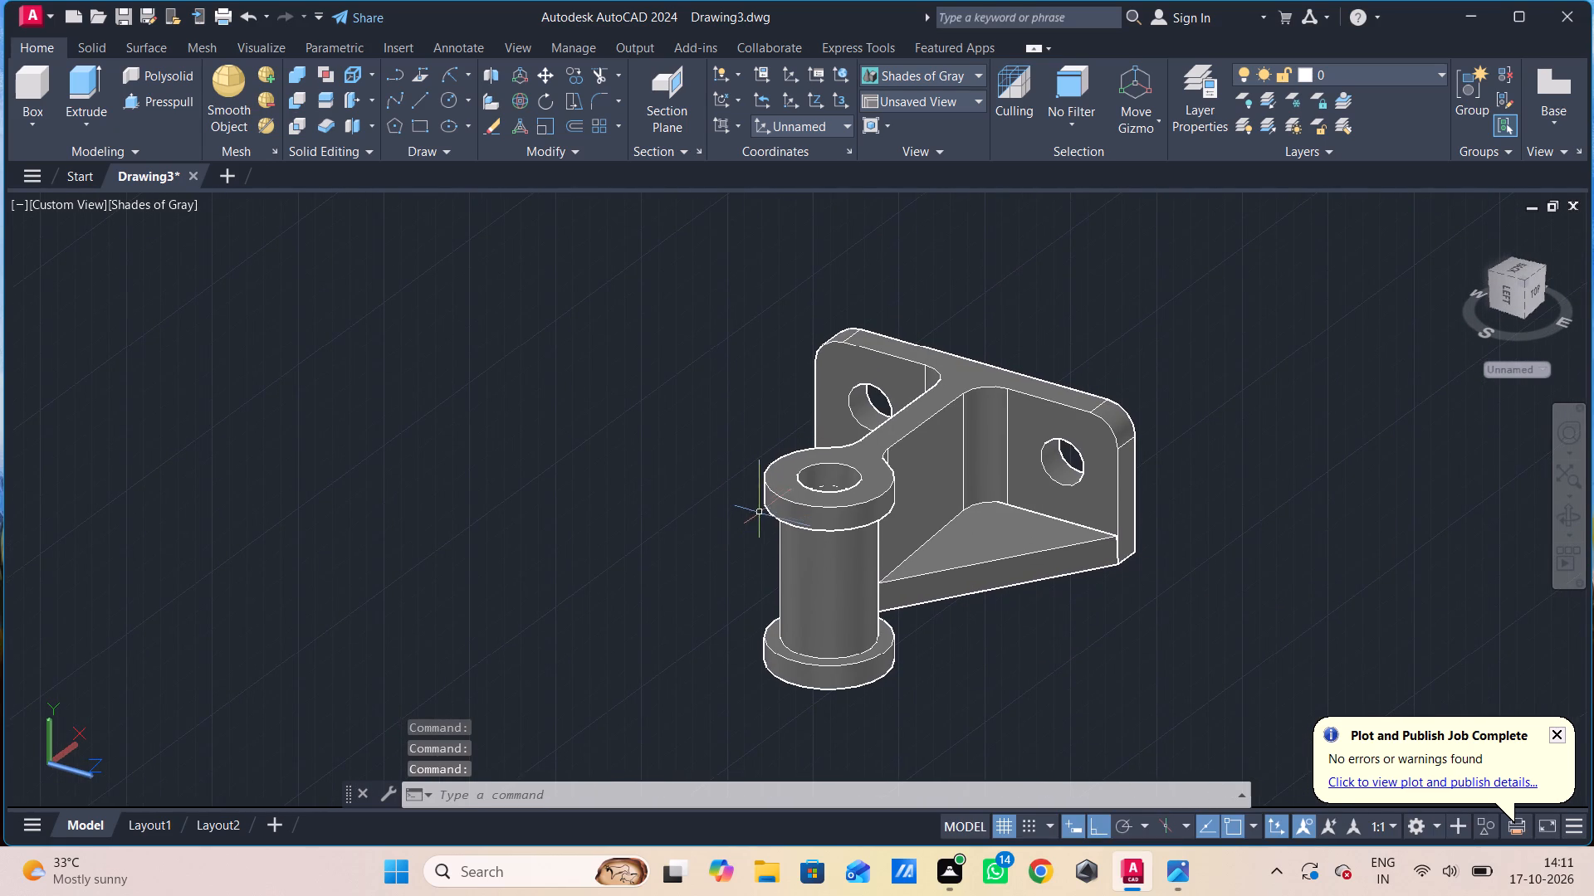
pyautogui.hotkey('ctrl', 's')
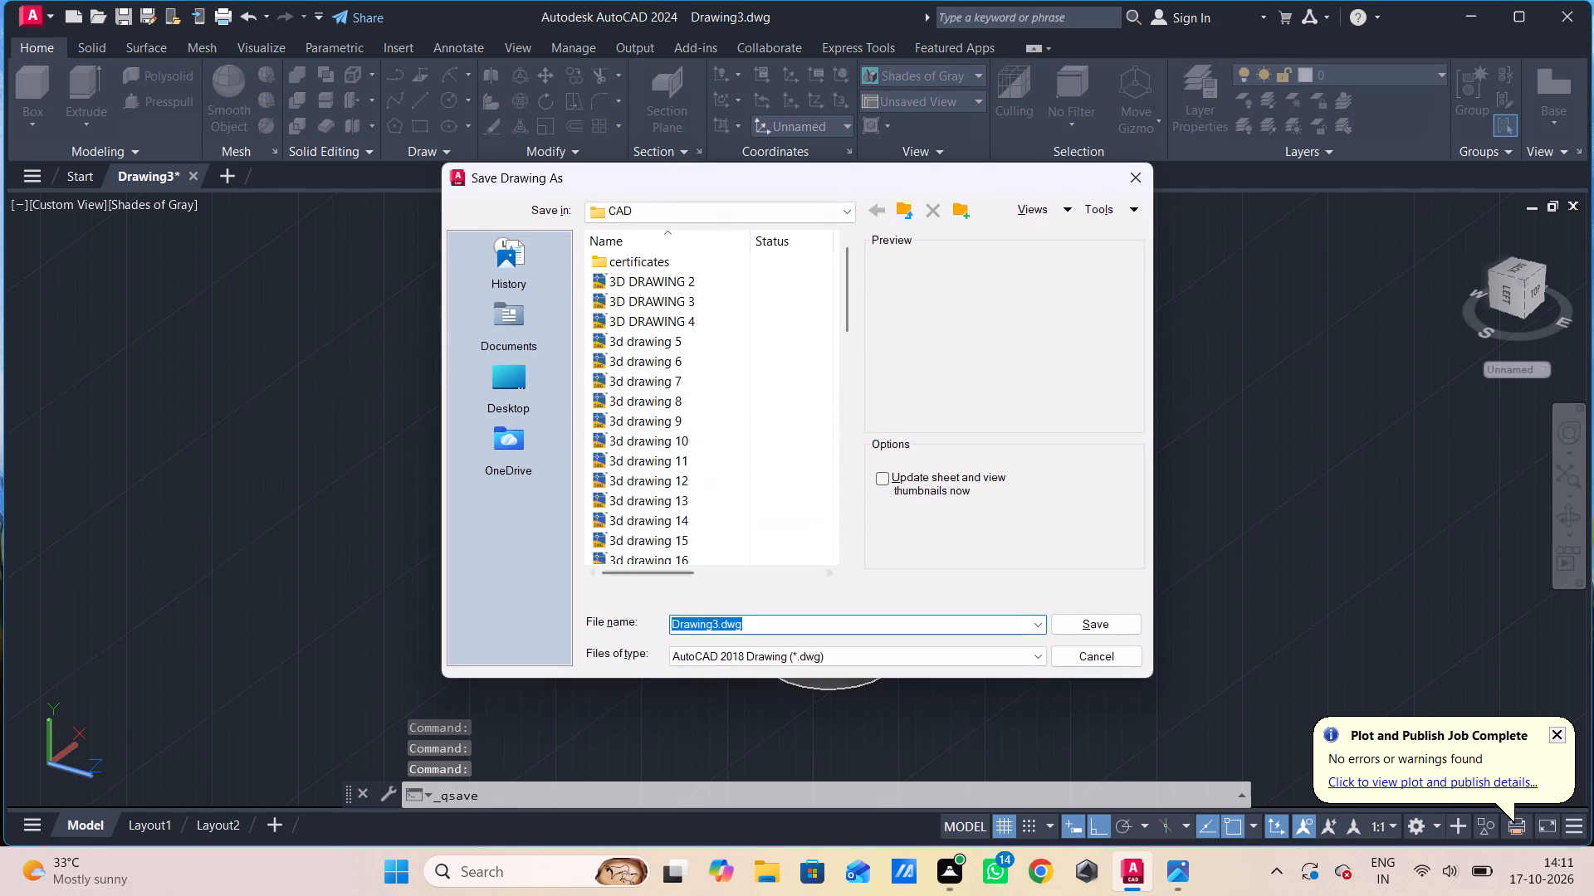
pyautogui.press('a')
pyautogui.write('12')
pyautogui.press('Return')
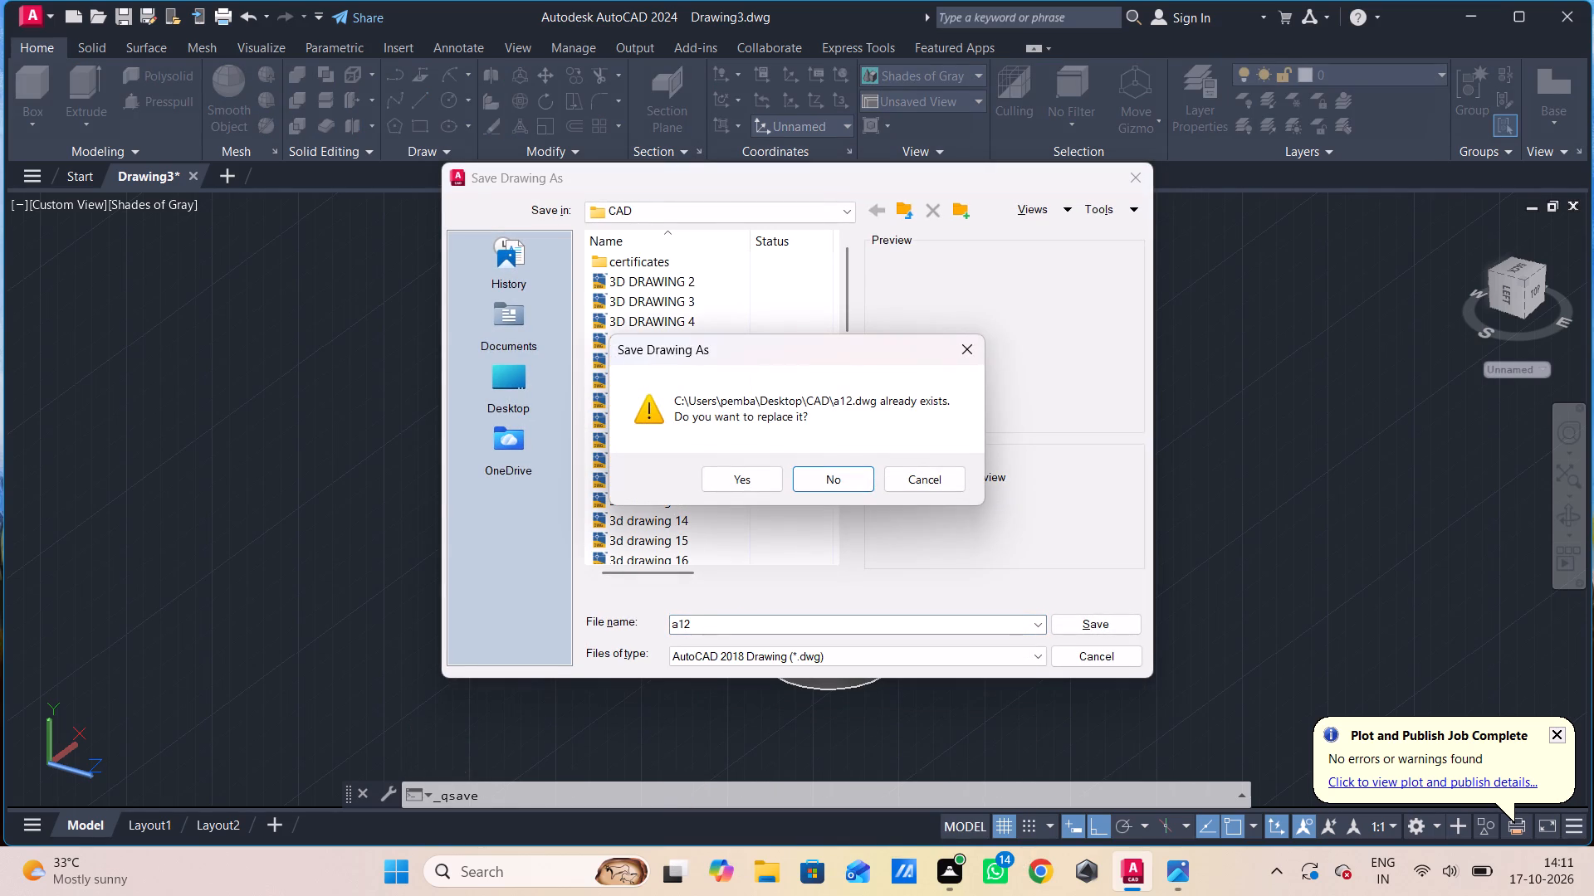
pyautogui.click(954, 349)
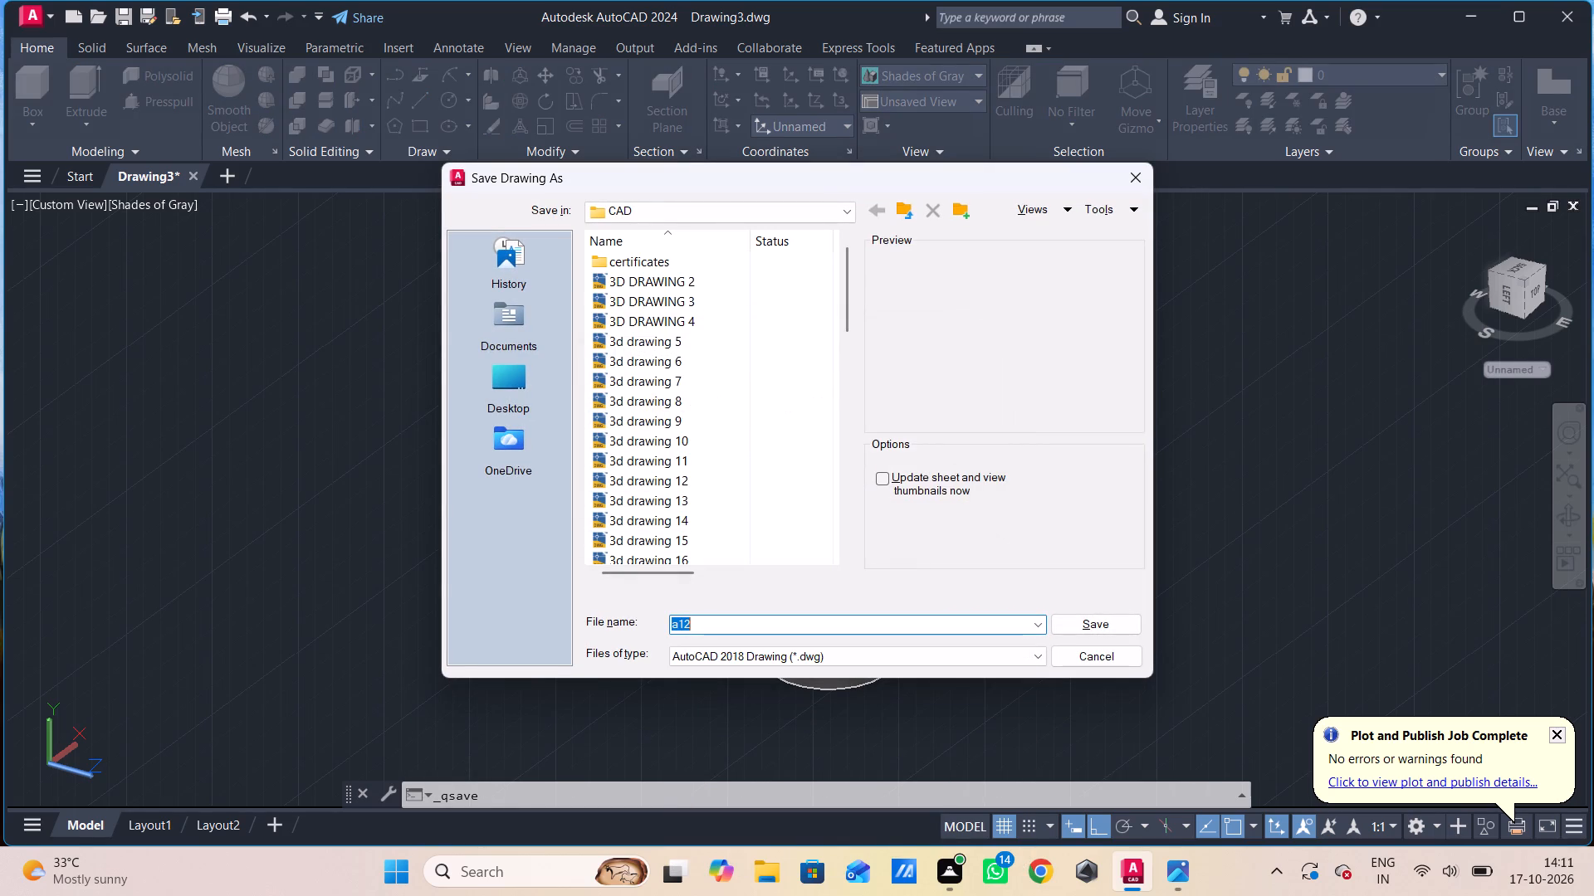
pyautogui.press('1')
pyautogui.press('BackSpace')
pyautogui.write('a13')
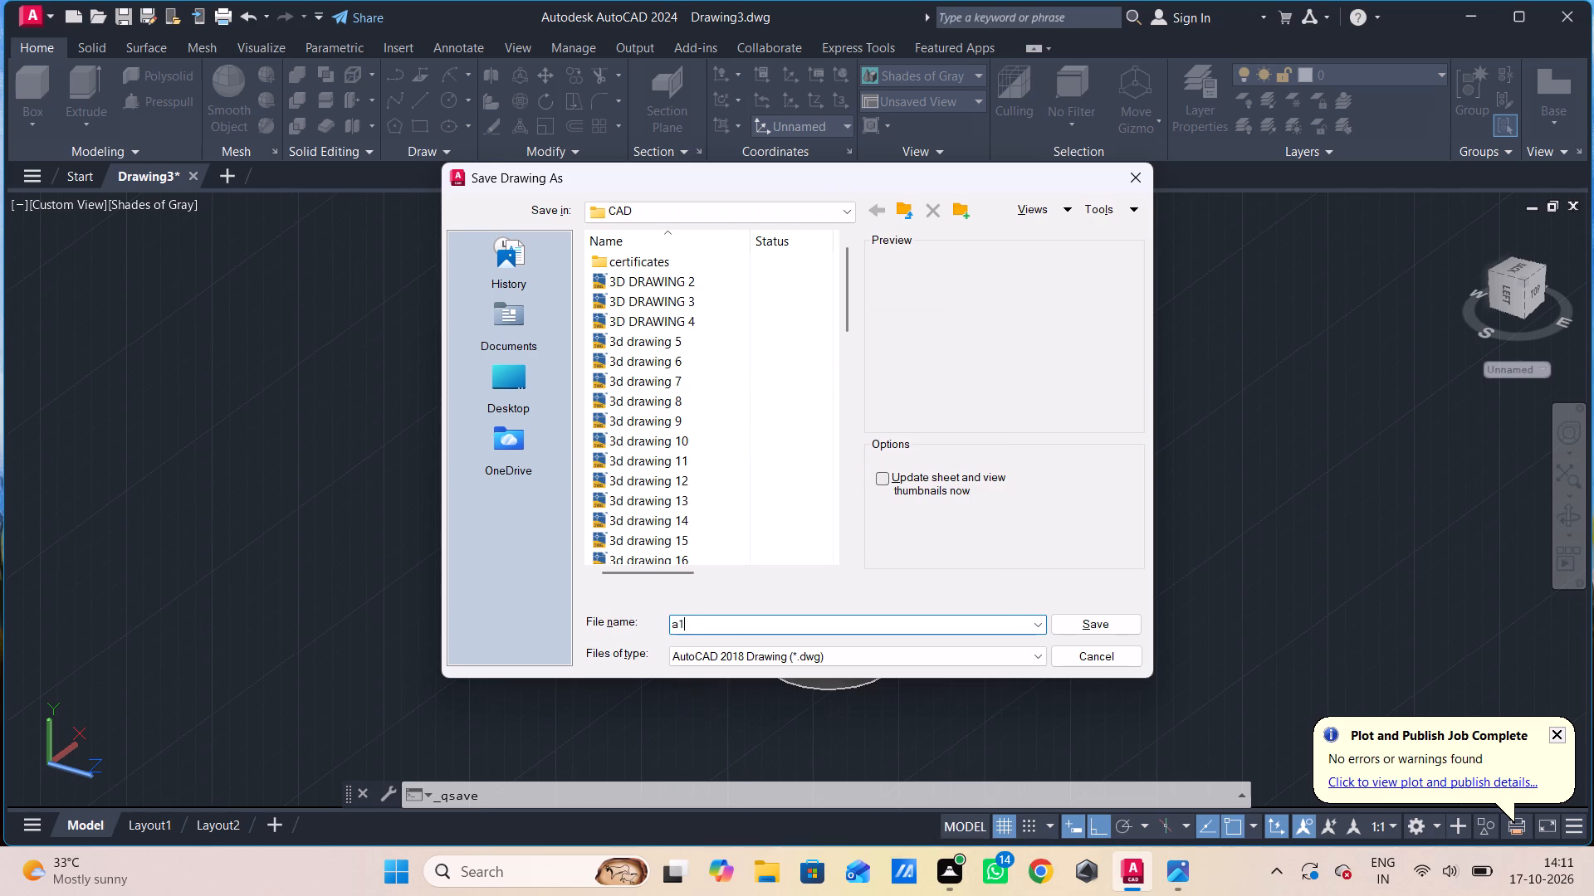
pyautogui.press('Return')
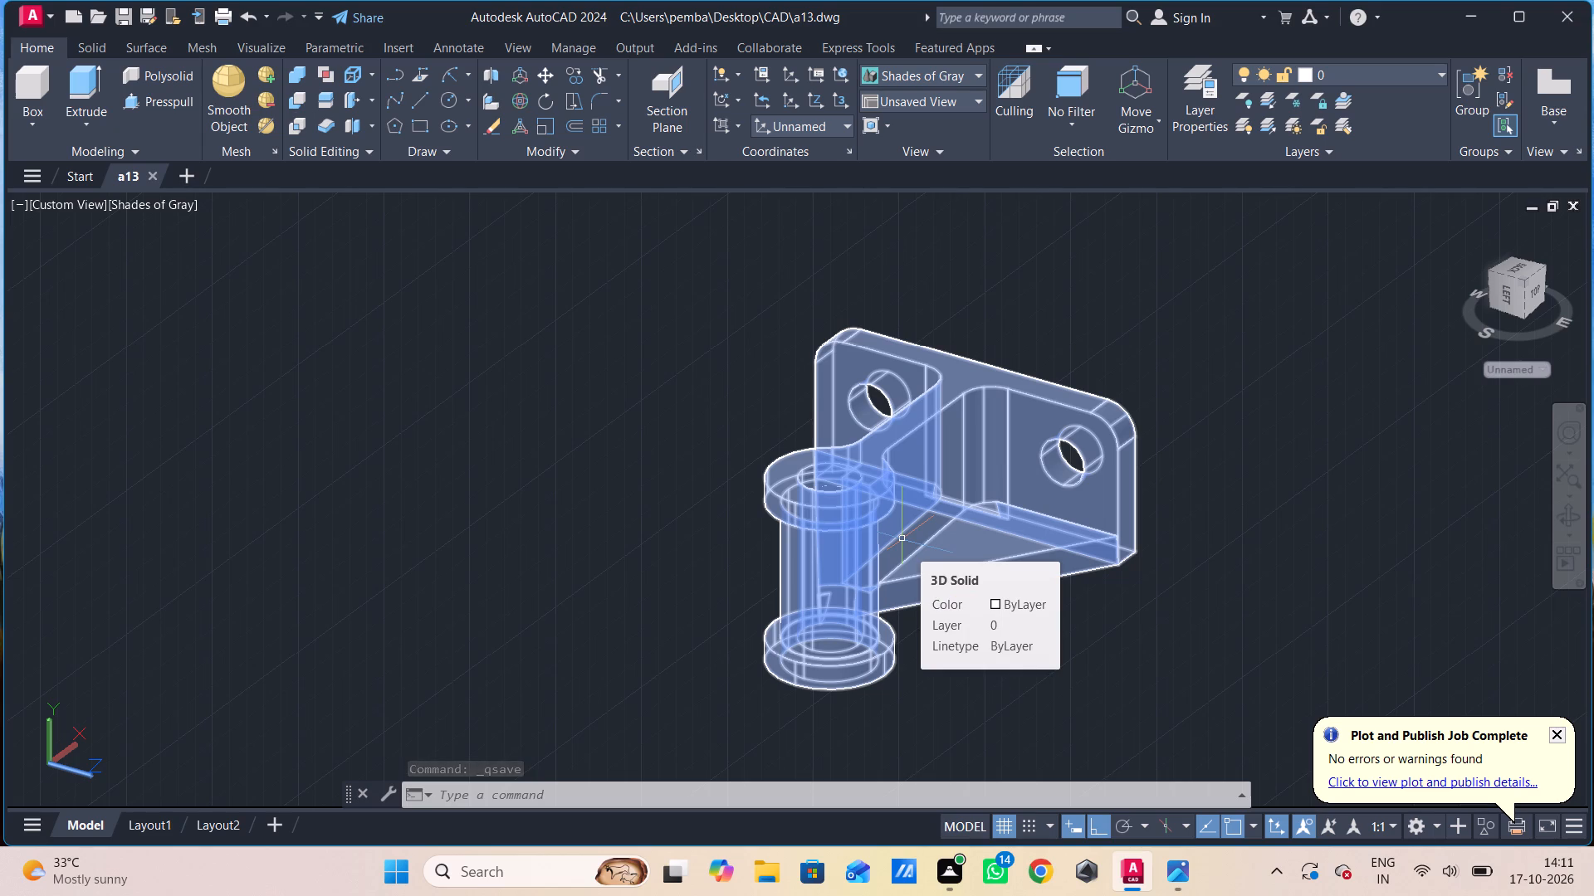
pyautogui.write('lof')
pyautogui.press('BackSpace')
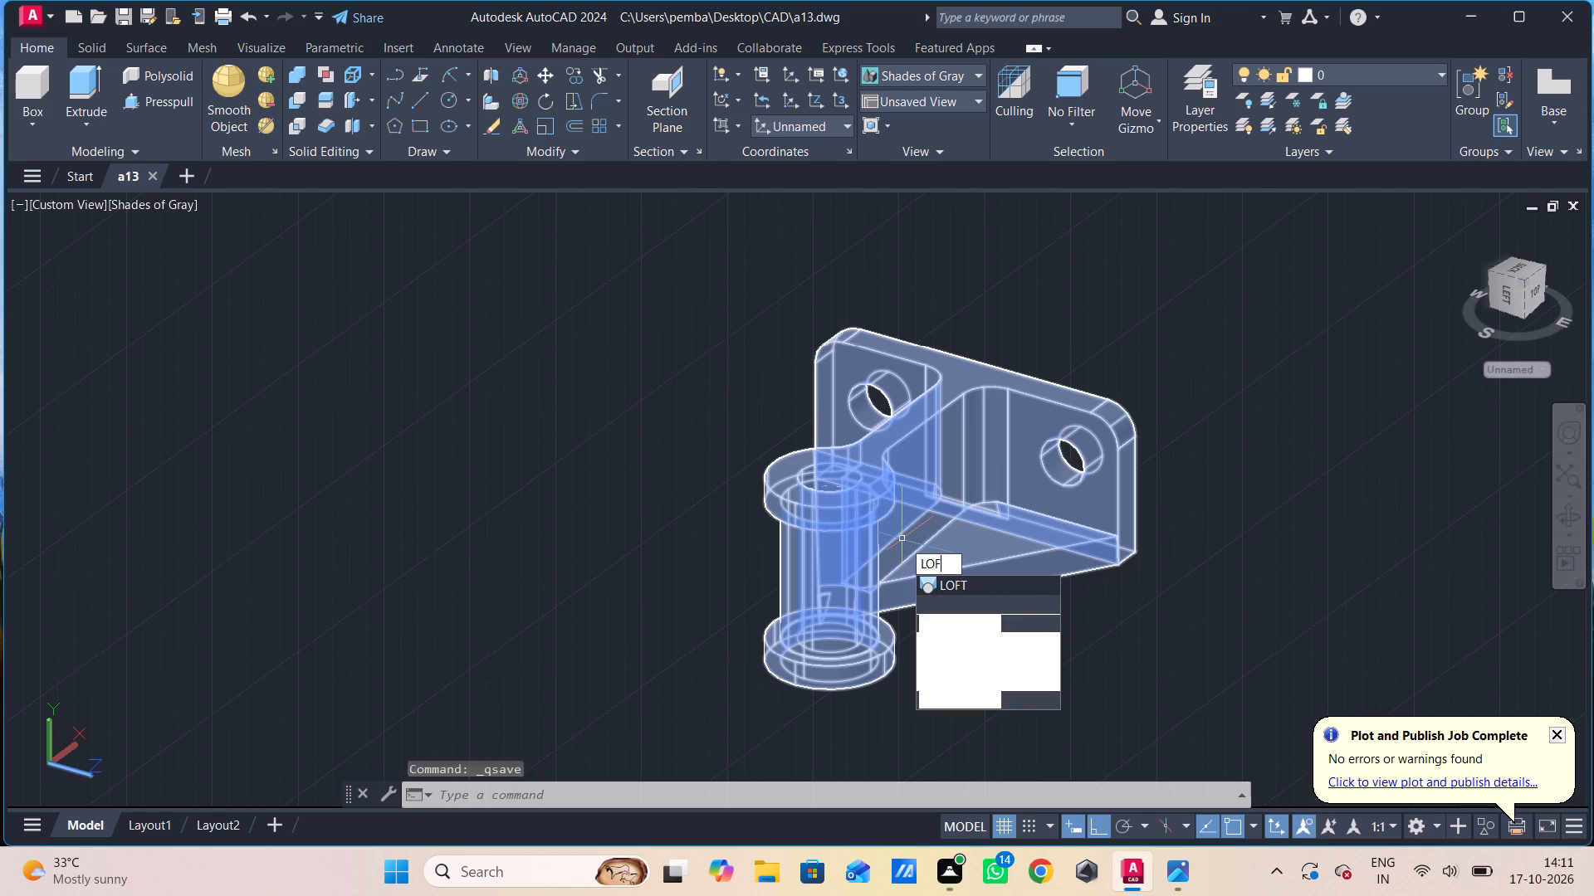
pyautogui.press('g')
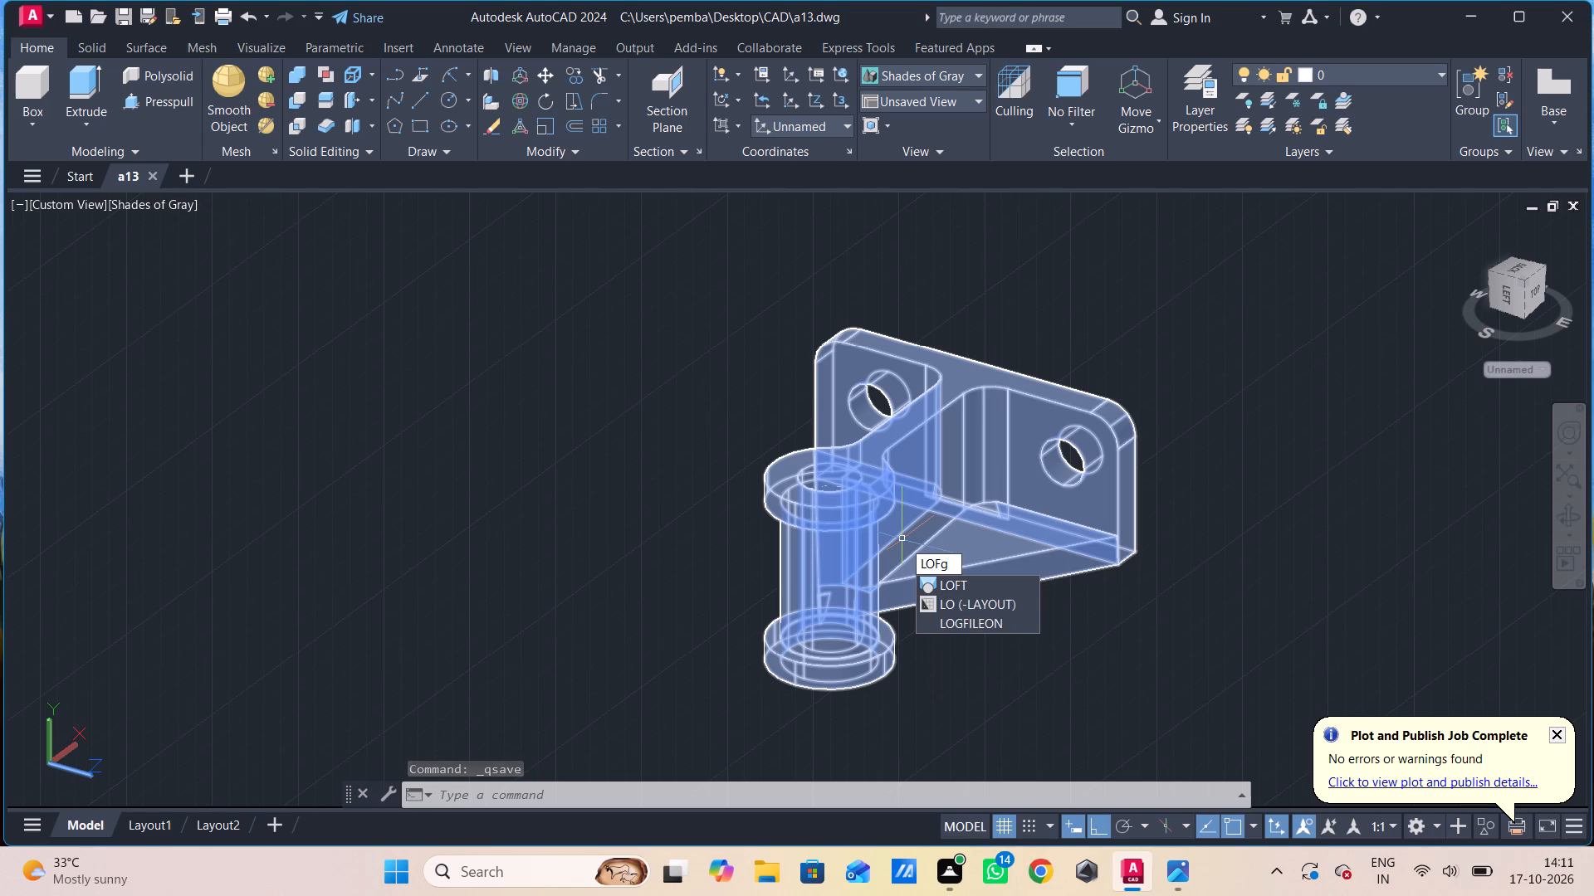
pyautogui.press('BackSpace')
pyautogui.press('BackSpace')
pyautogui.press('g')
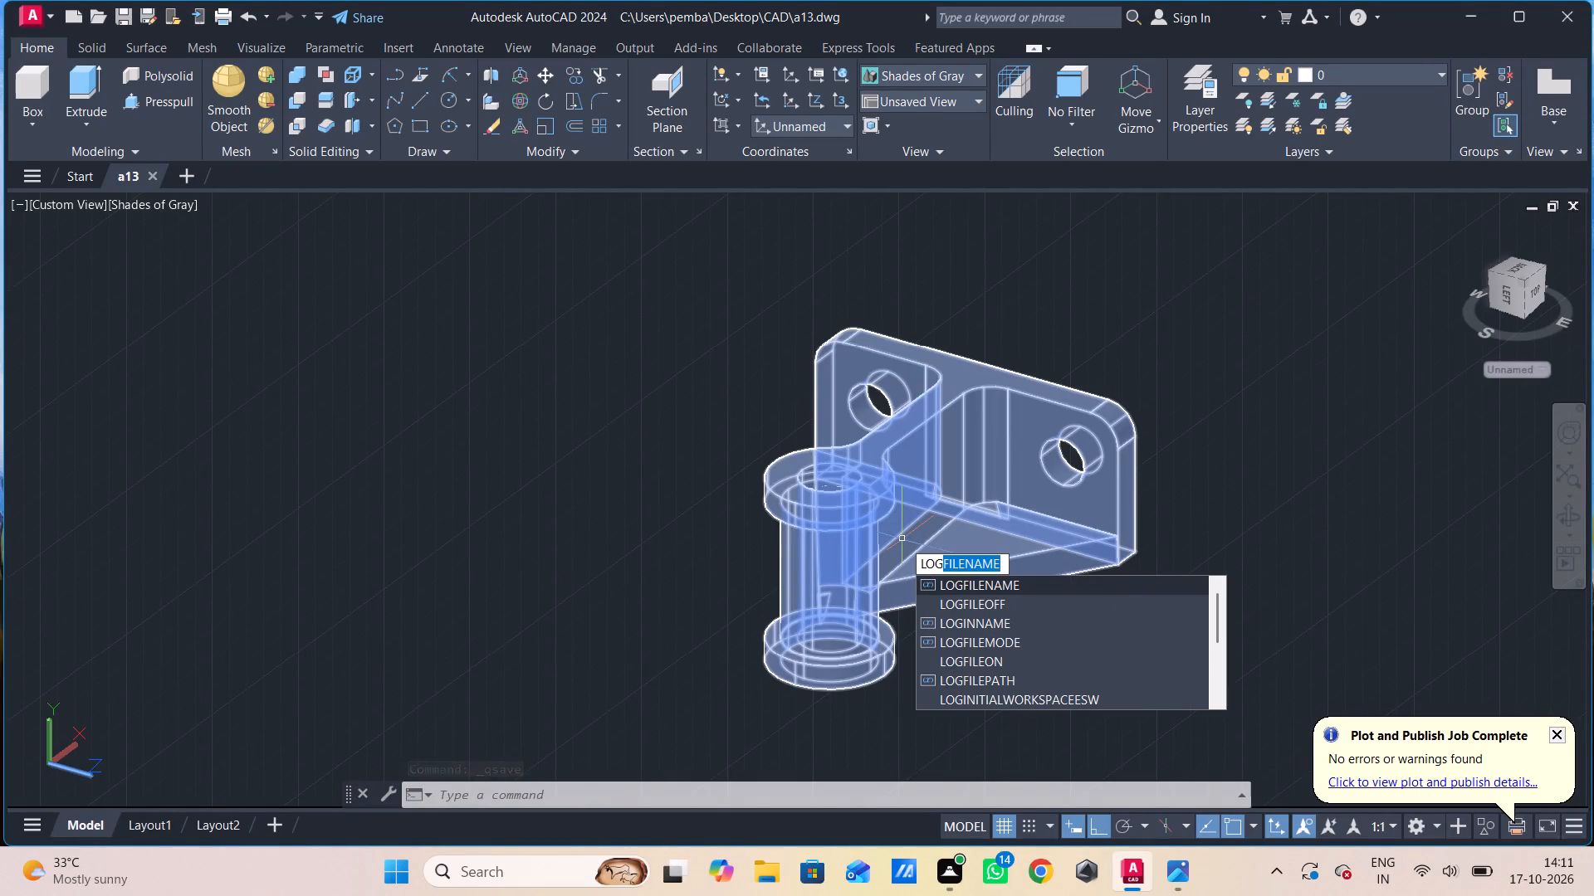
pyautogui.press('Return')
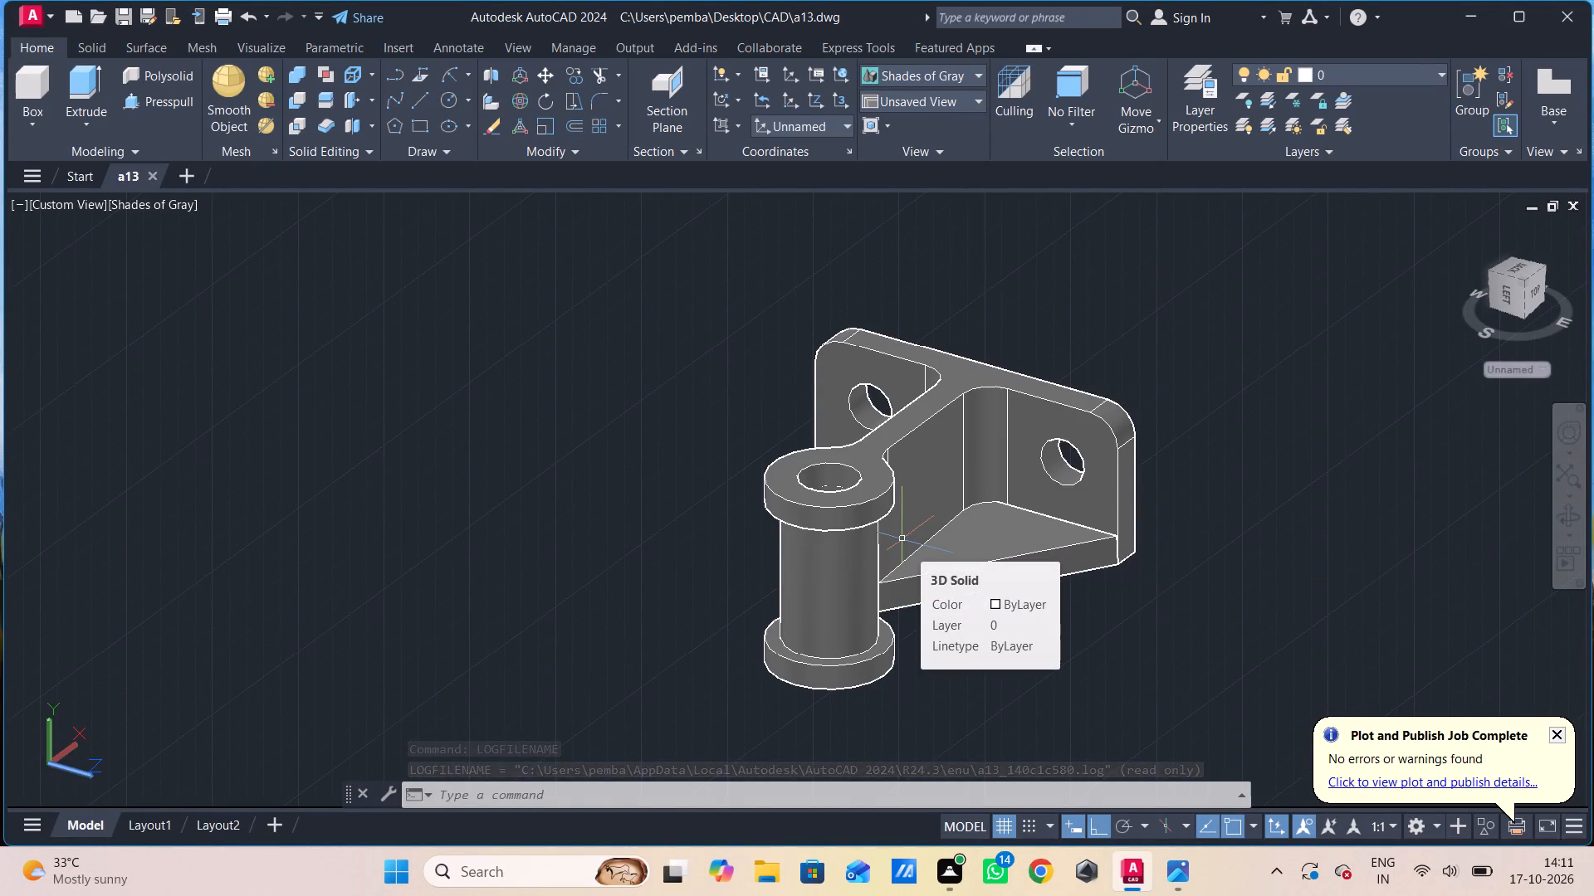
# Set up a centred plot with AutoCAD PDF (High Quality Print).pc3 and a window plot area around the whole bracket.
pyautogui.hotkey('ctrl', 'p')
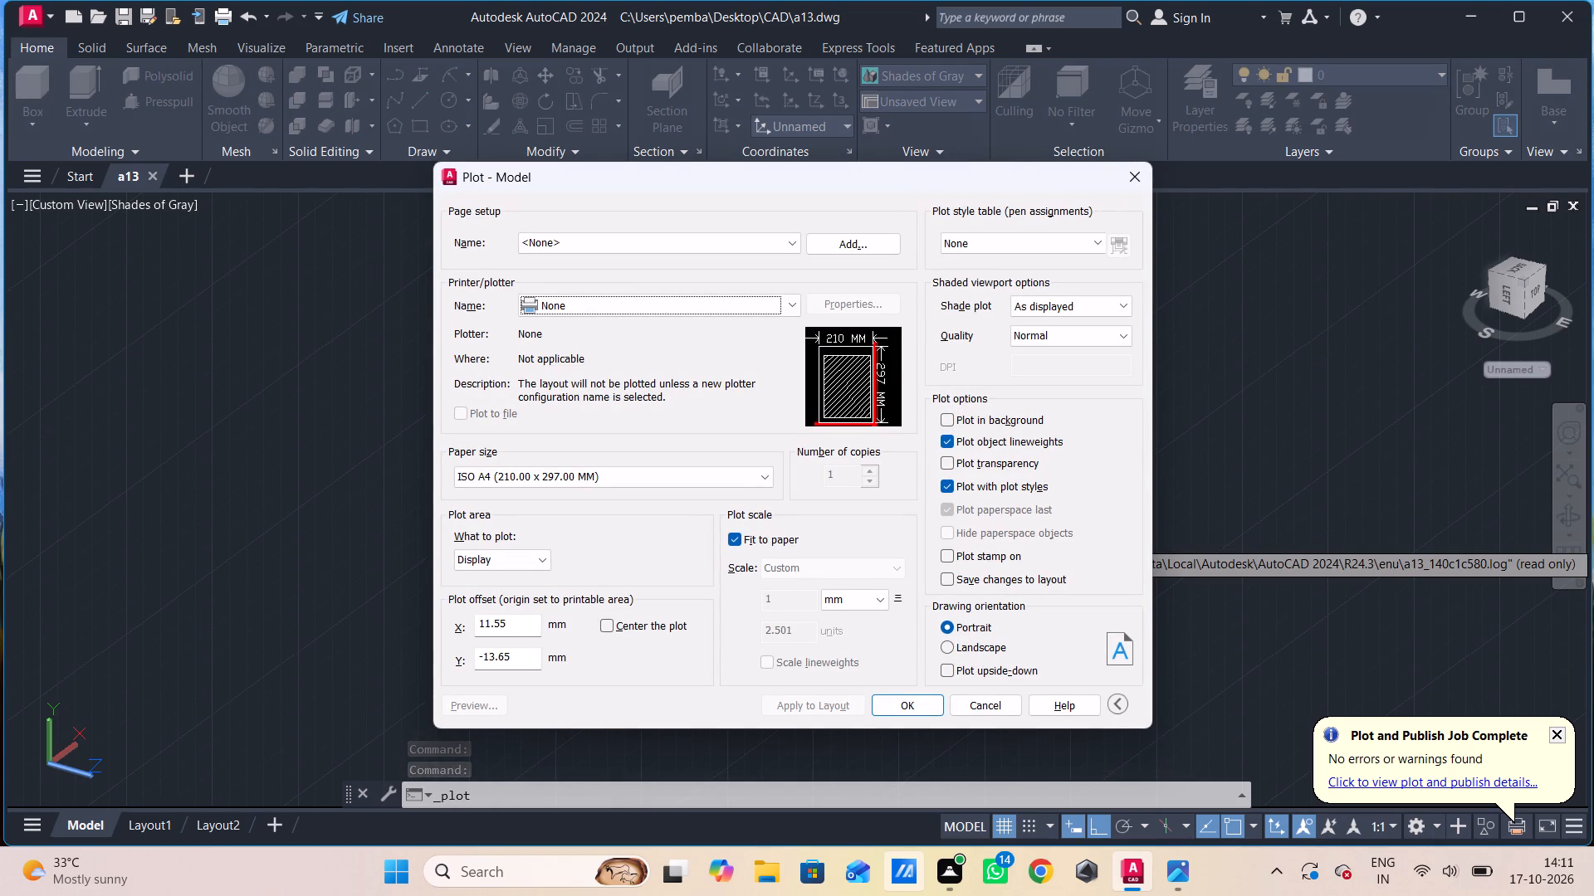
pyautogui.click(578, 314)
pyautogui.click(595, 397)
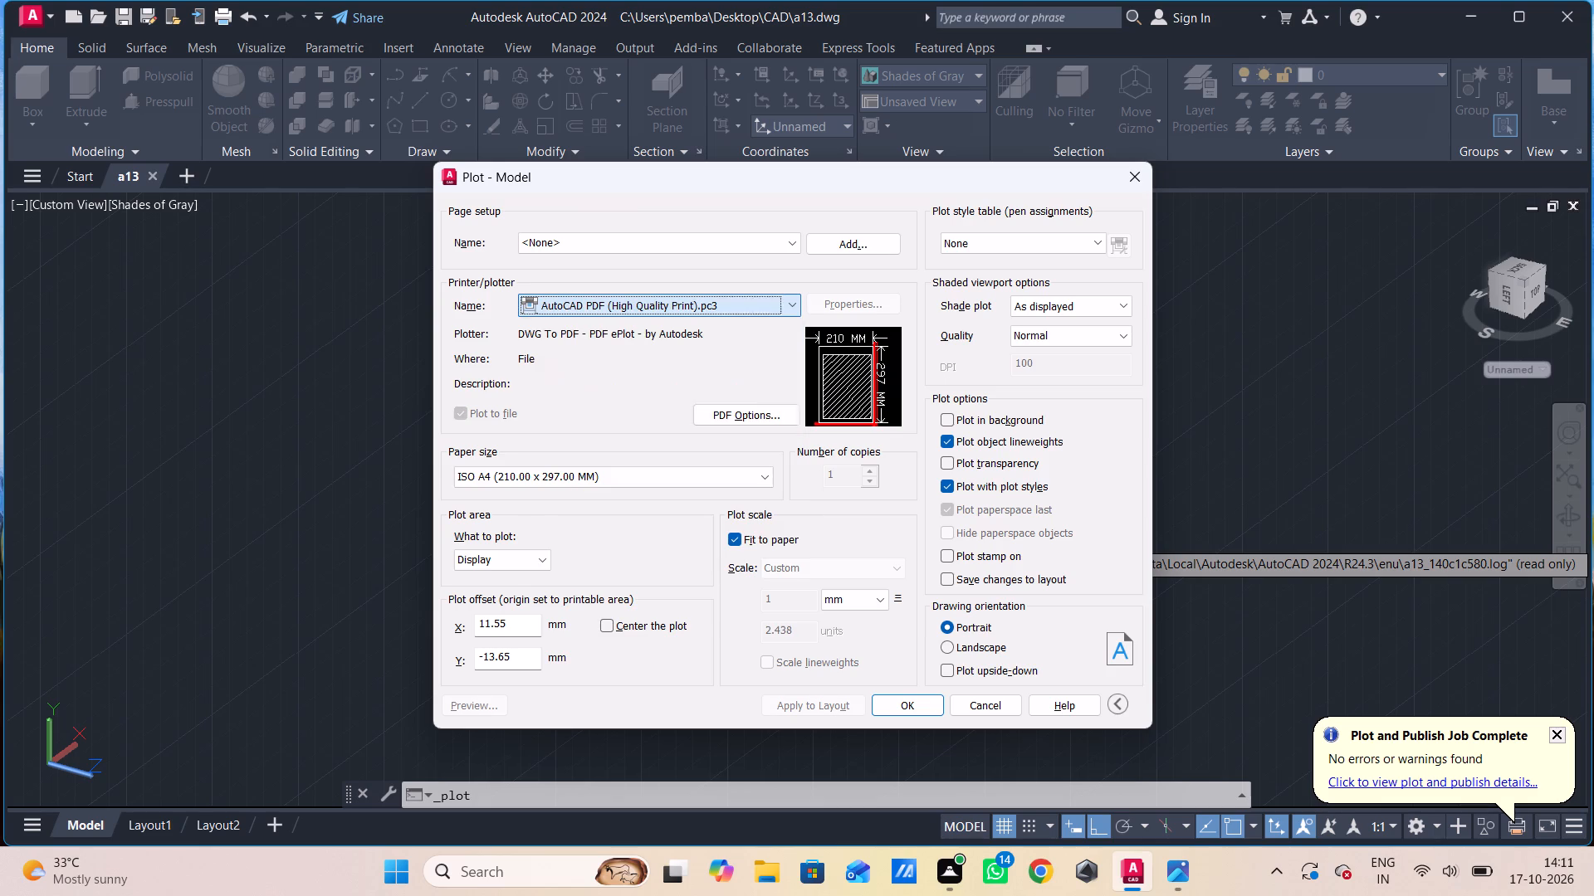
pyautogui.click(601, 626)
pyautogui.click(513, 558)
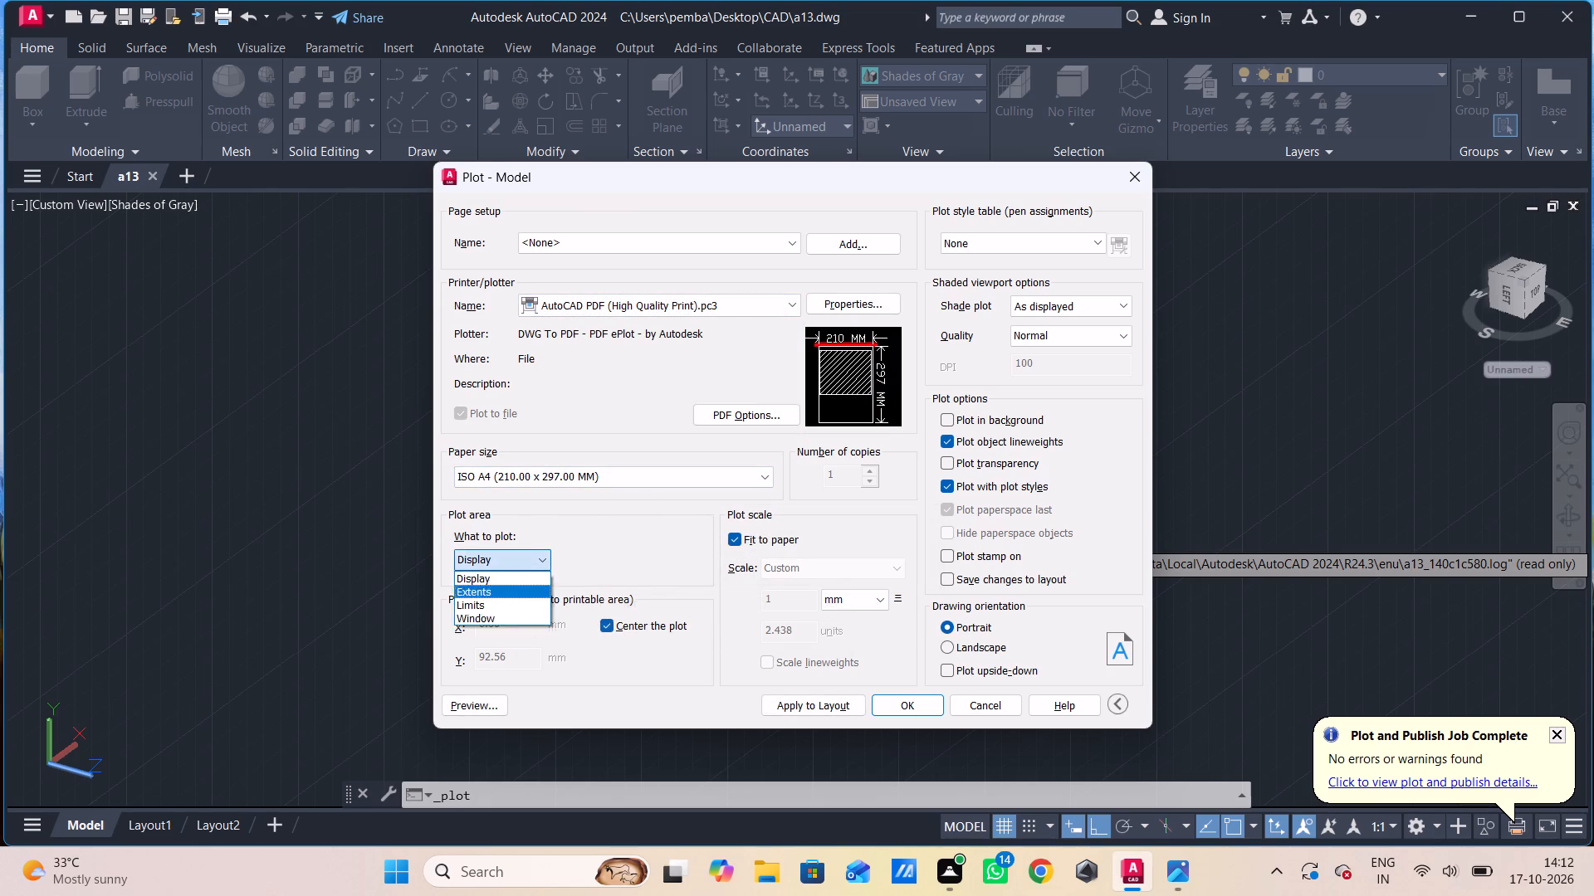
pyautogui.click(514, 621)
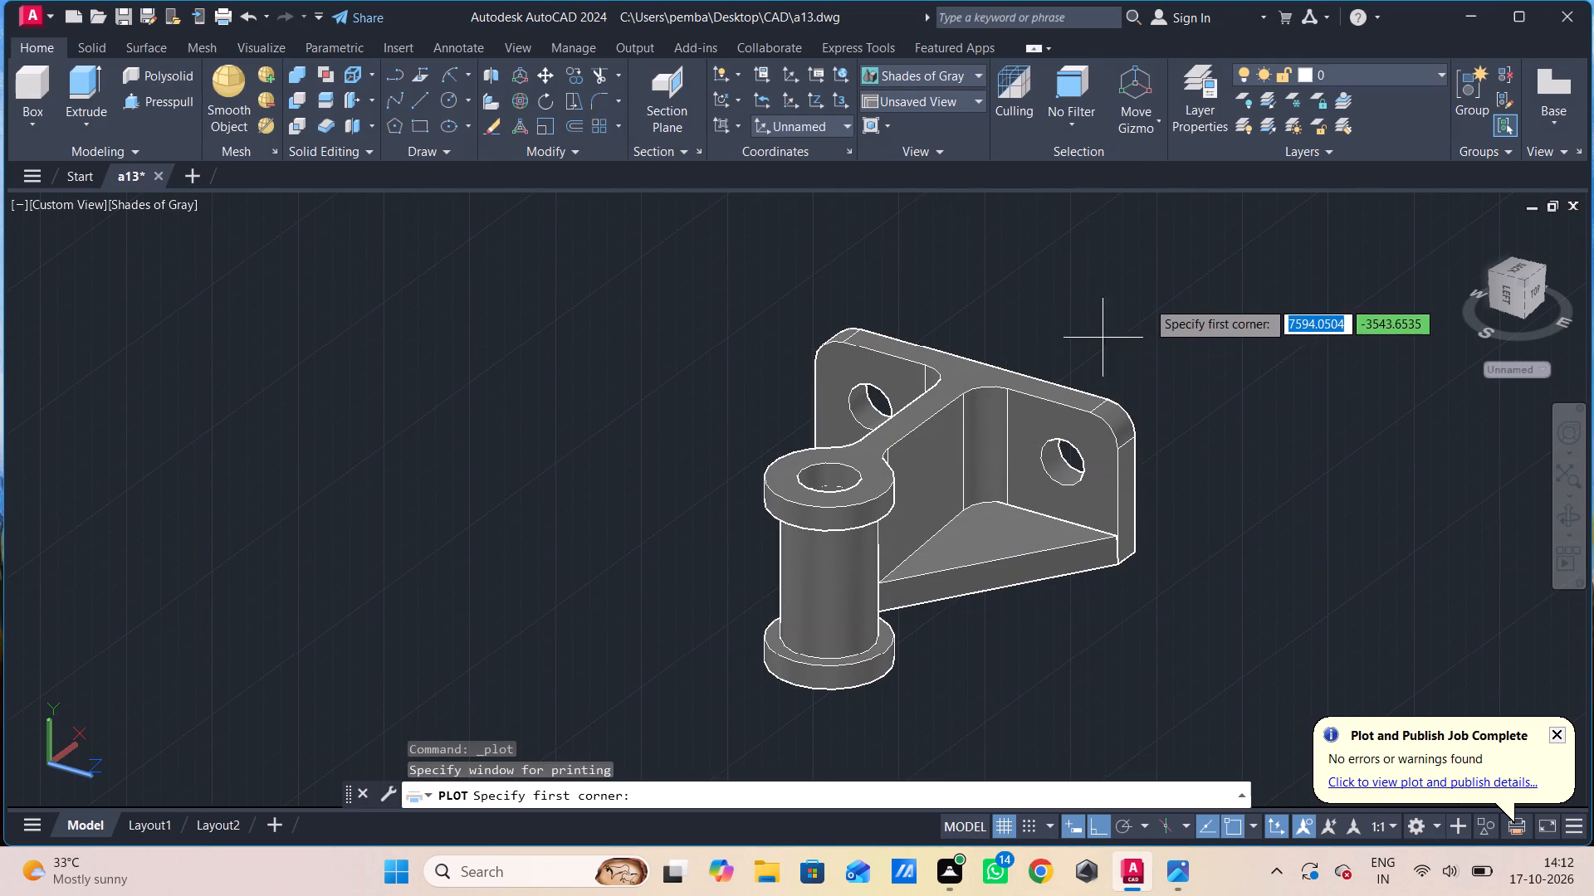
pyautogui.moveTo(1225, 232); pyautogui.dragTo(1236, 235)
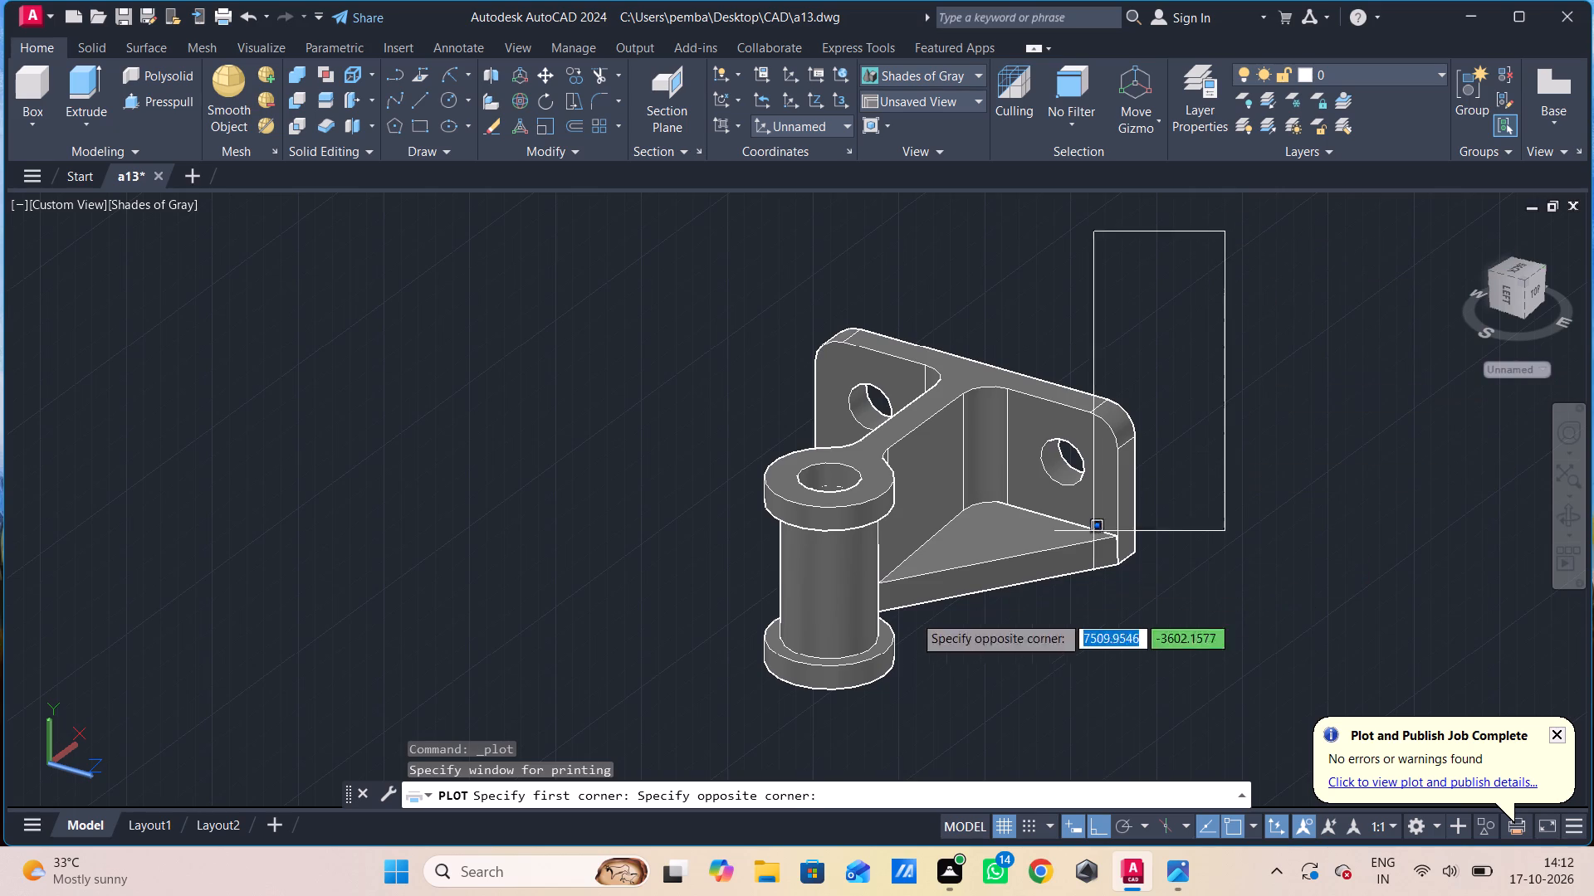
pyautogui.click(673, 742)
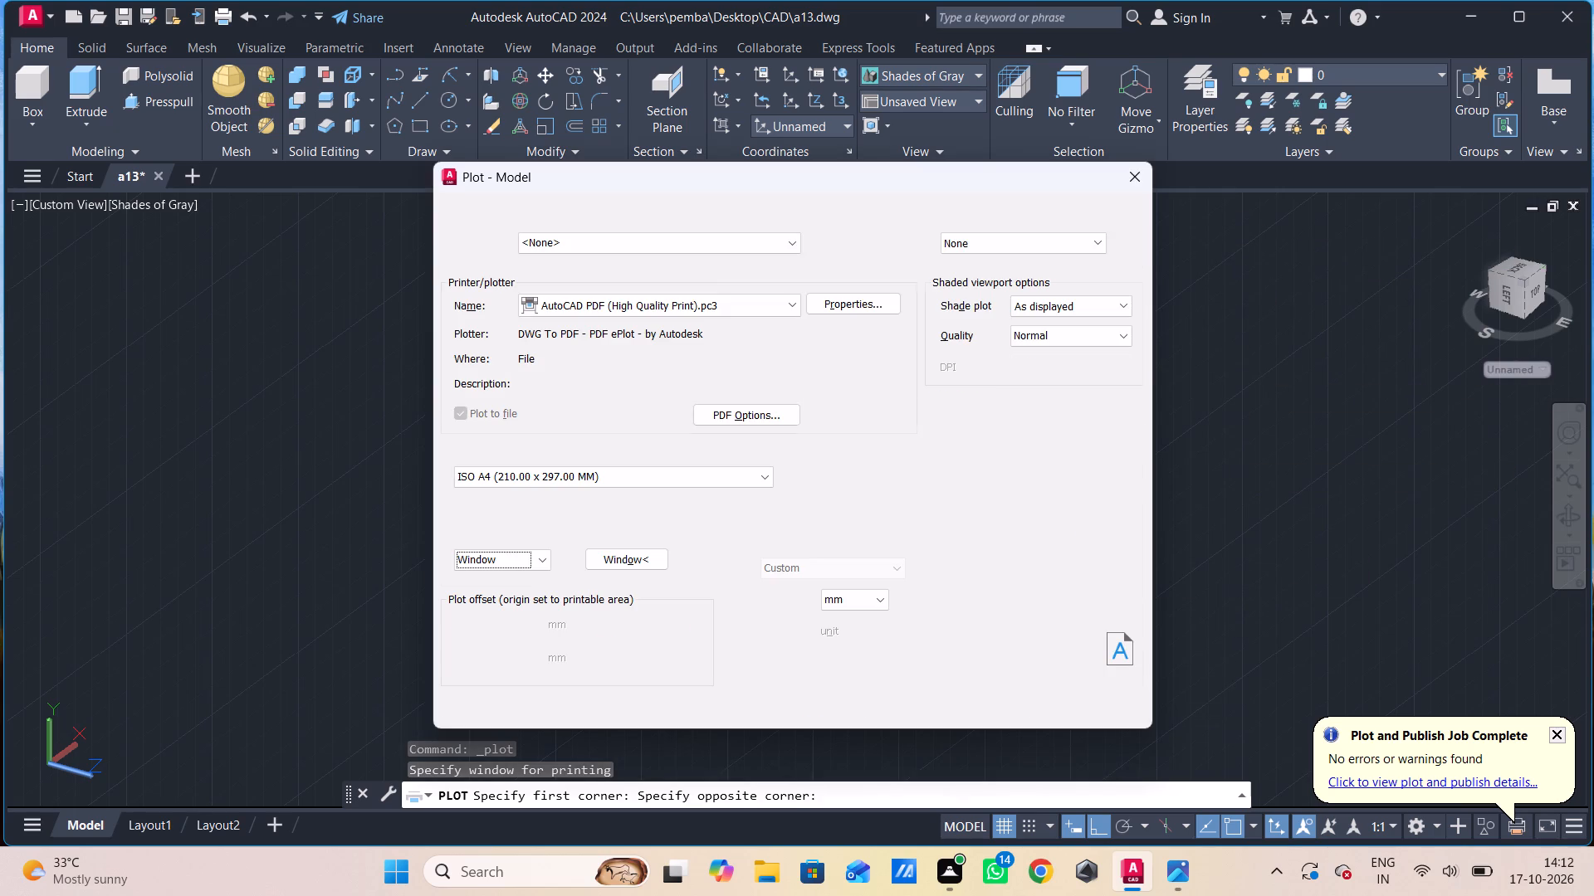
# Preview the plot, output it to the CAD folder as a13-Model.pdf, and close the PDF viewer.
pyautogui.click(472, 710)
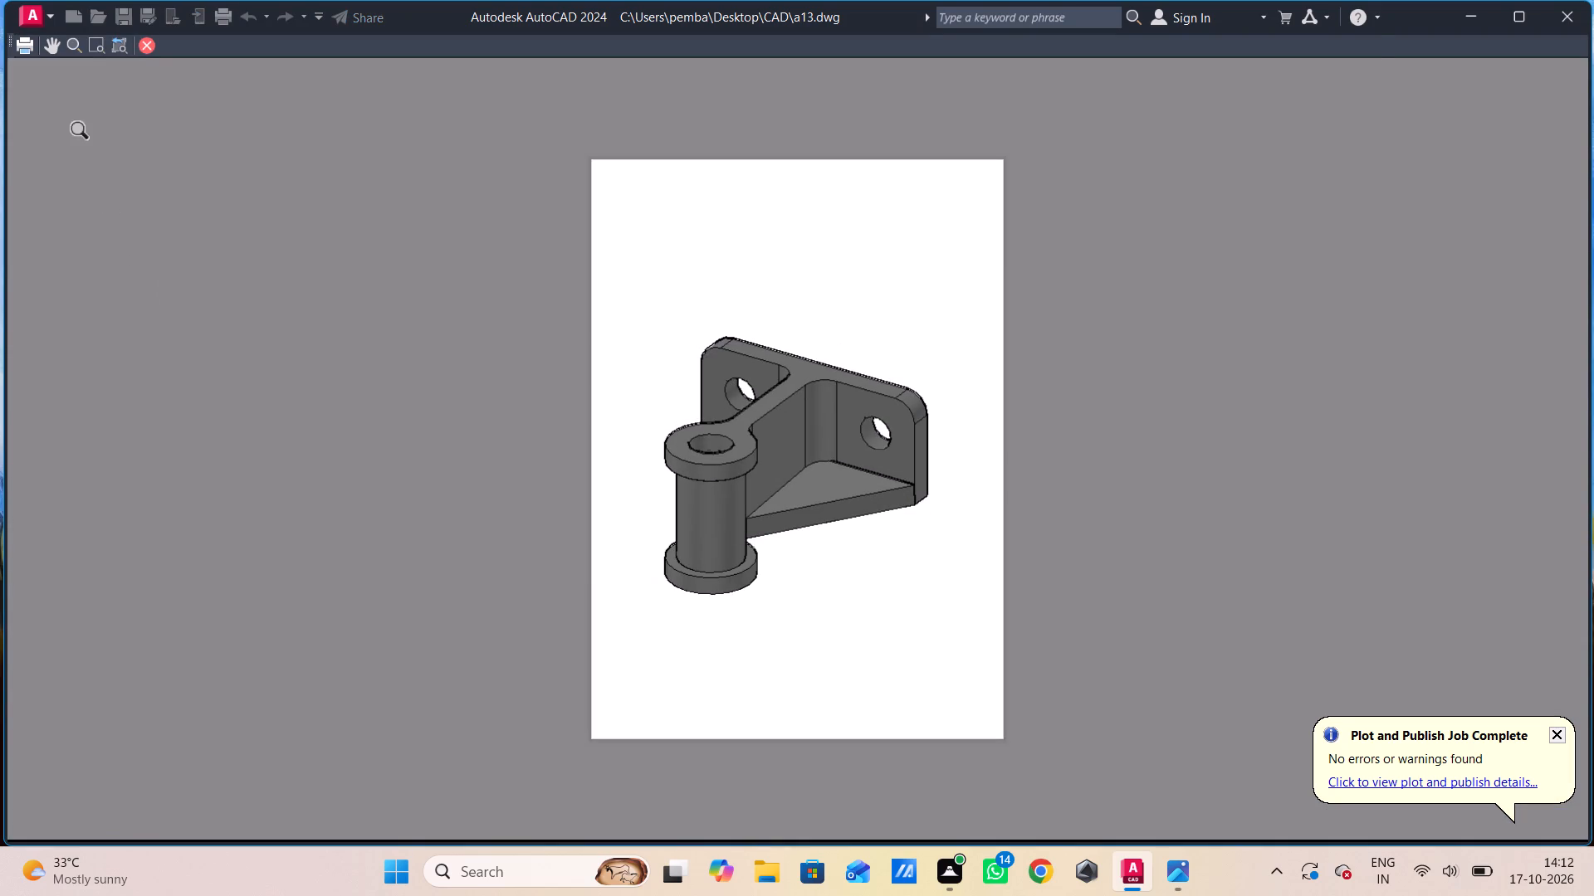
pyautogui.click(28, 38)
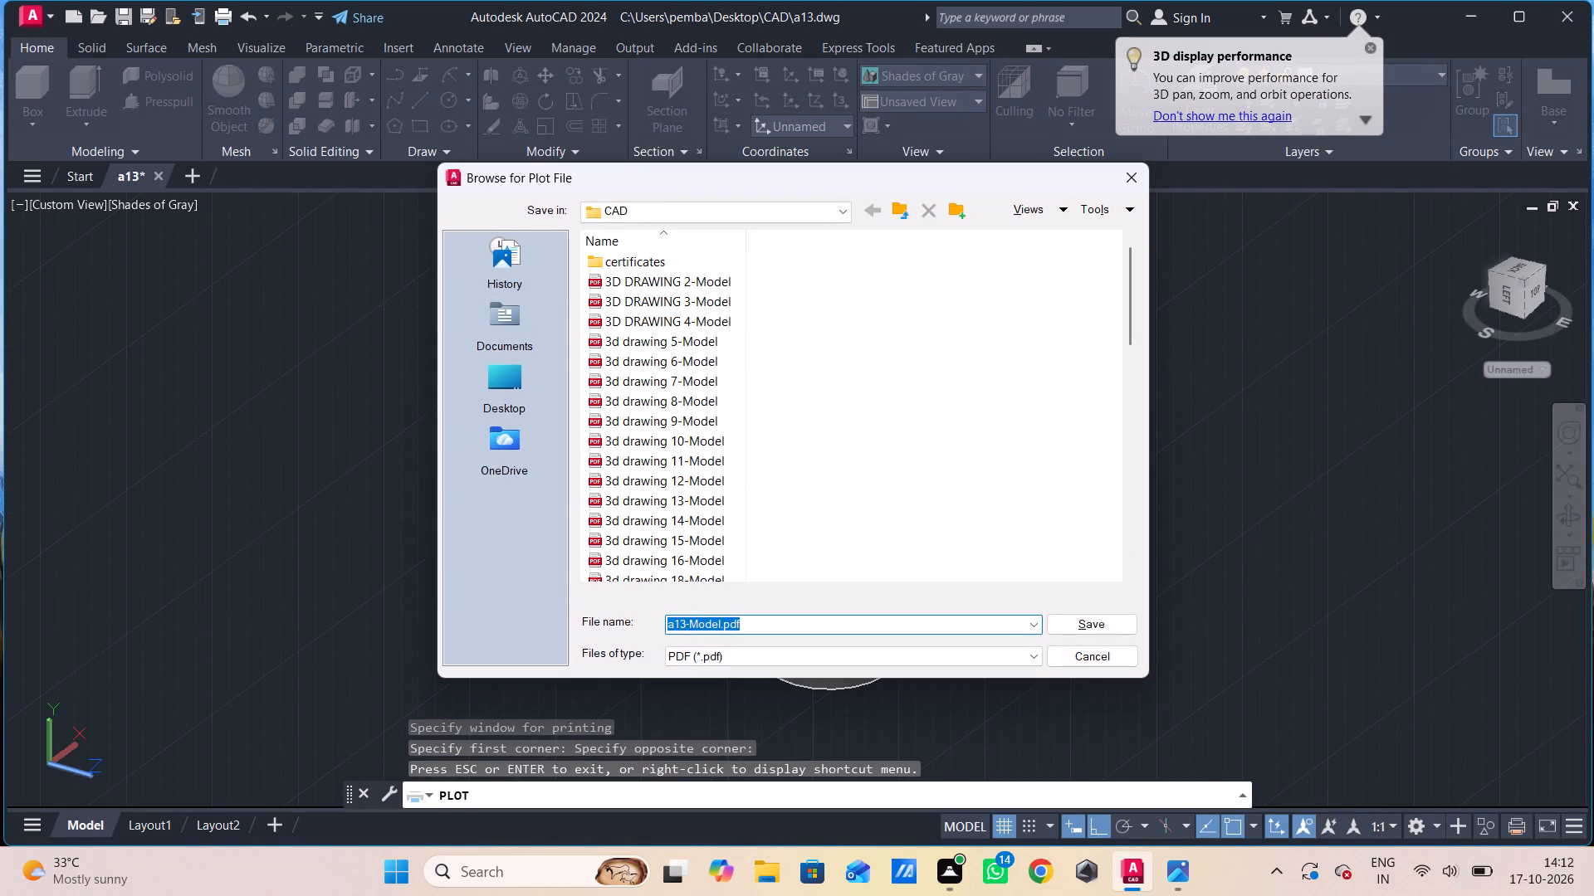
pyautogui.click(1057, 621)
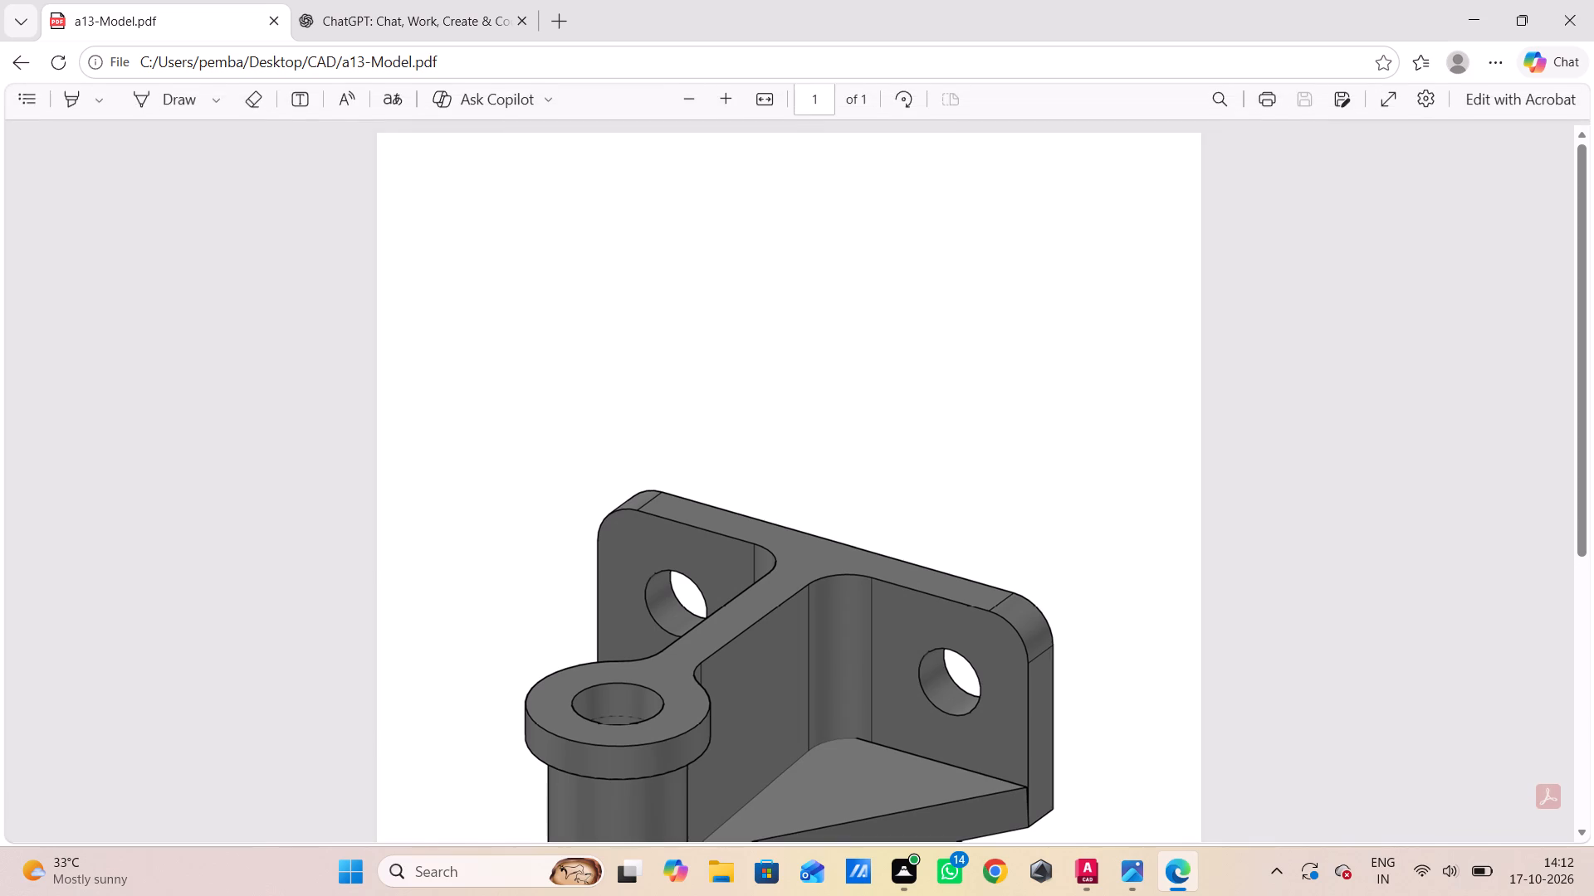
pyautogui.click(1552, 27)
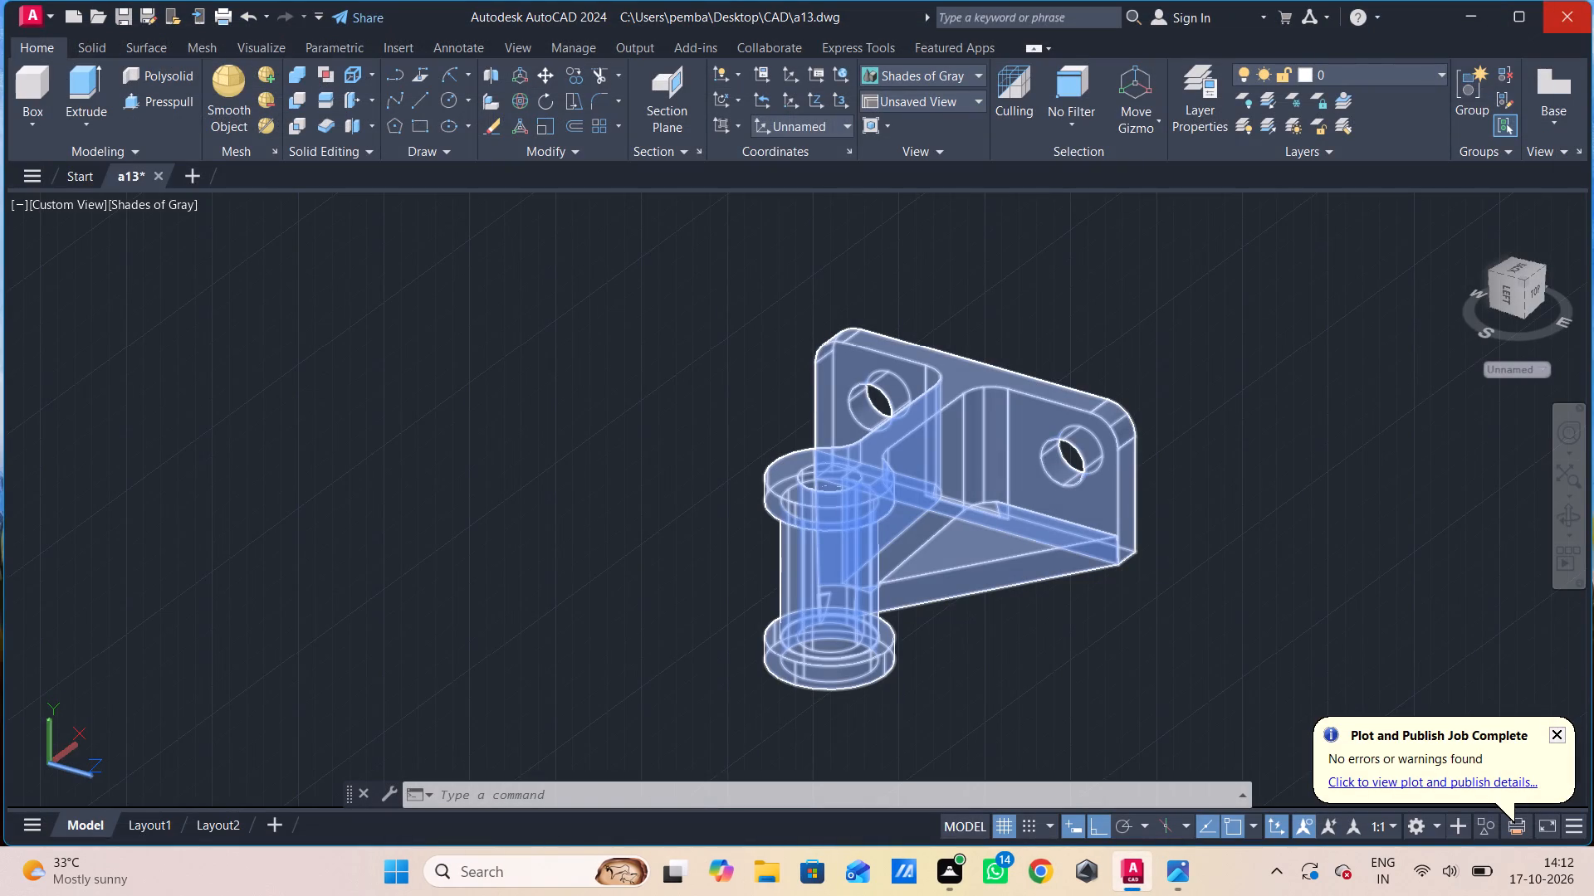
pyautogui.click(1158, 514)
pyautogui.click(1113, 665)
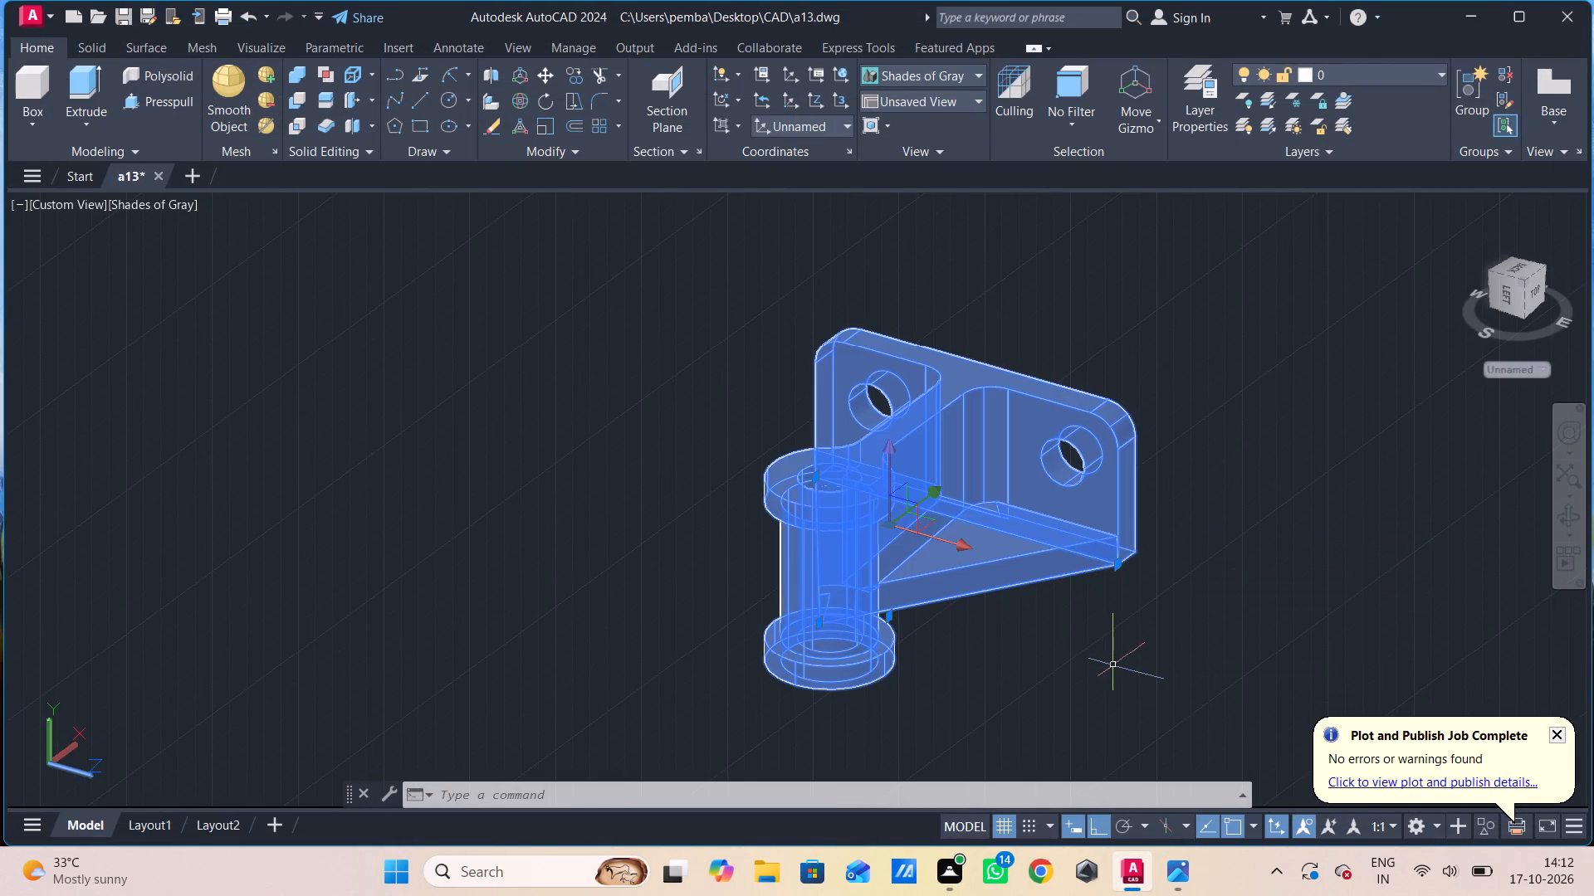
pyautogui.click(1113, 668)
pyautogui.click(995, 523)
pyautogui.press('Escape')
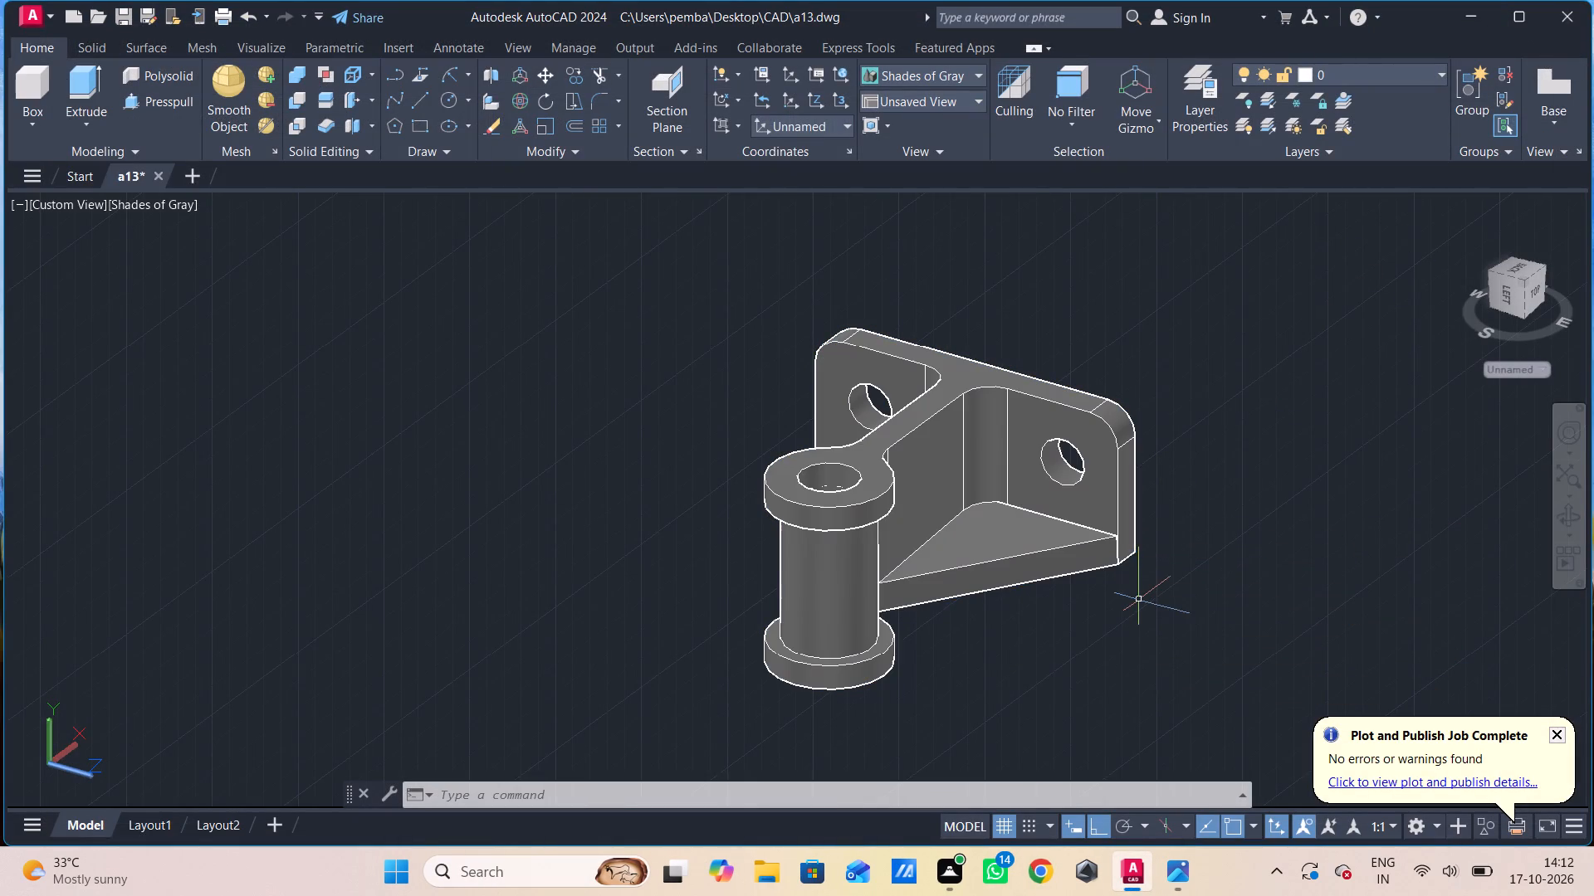
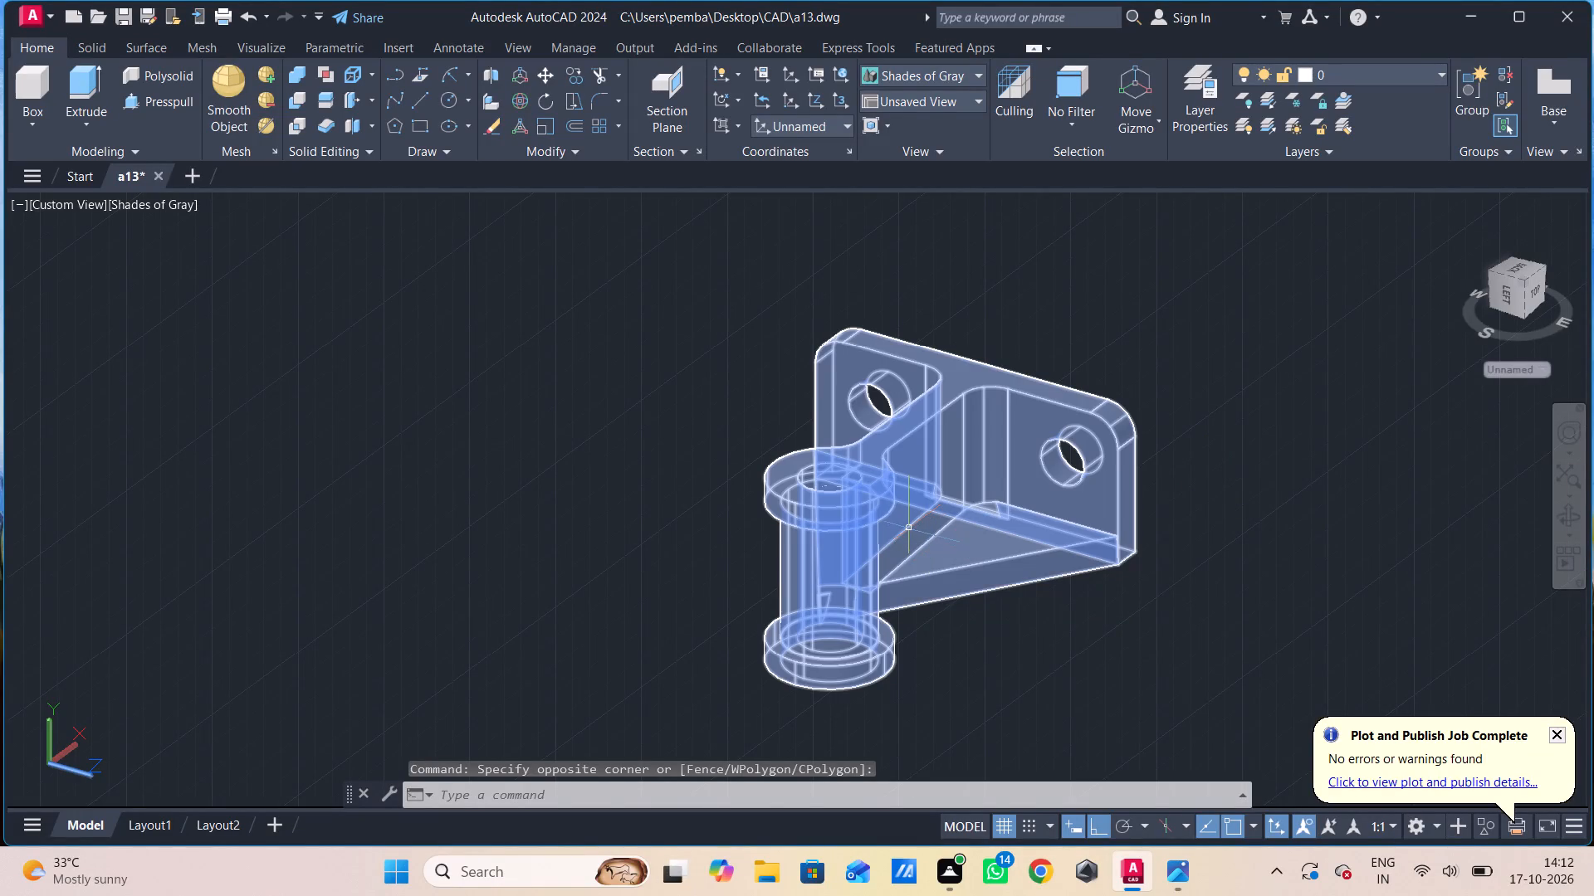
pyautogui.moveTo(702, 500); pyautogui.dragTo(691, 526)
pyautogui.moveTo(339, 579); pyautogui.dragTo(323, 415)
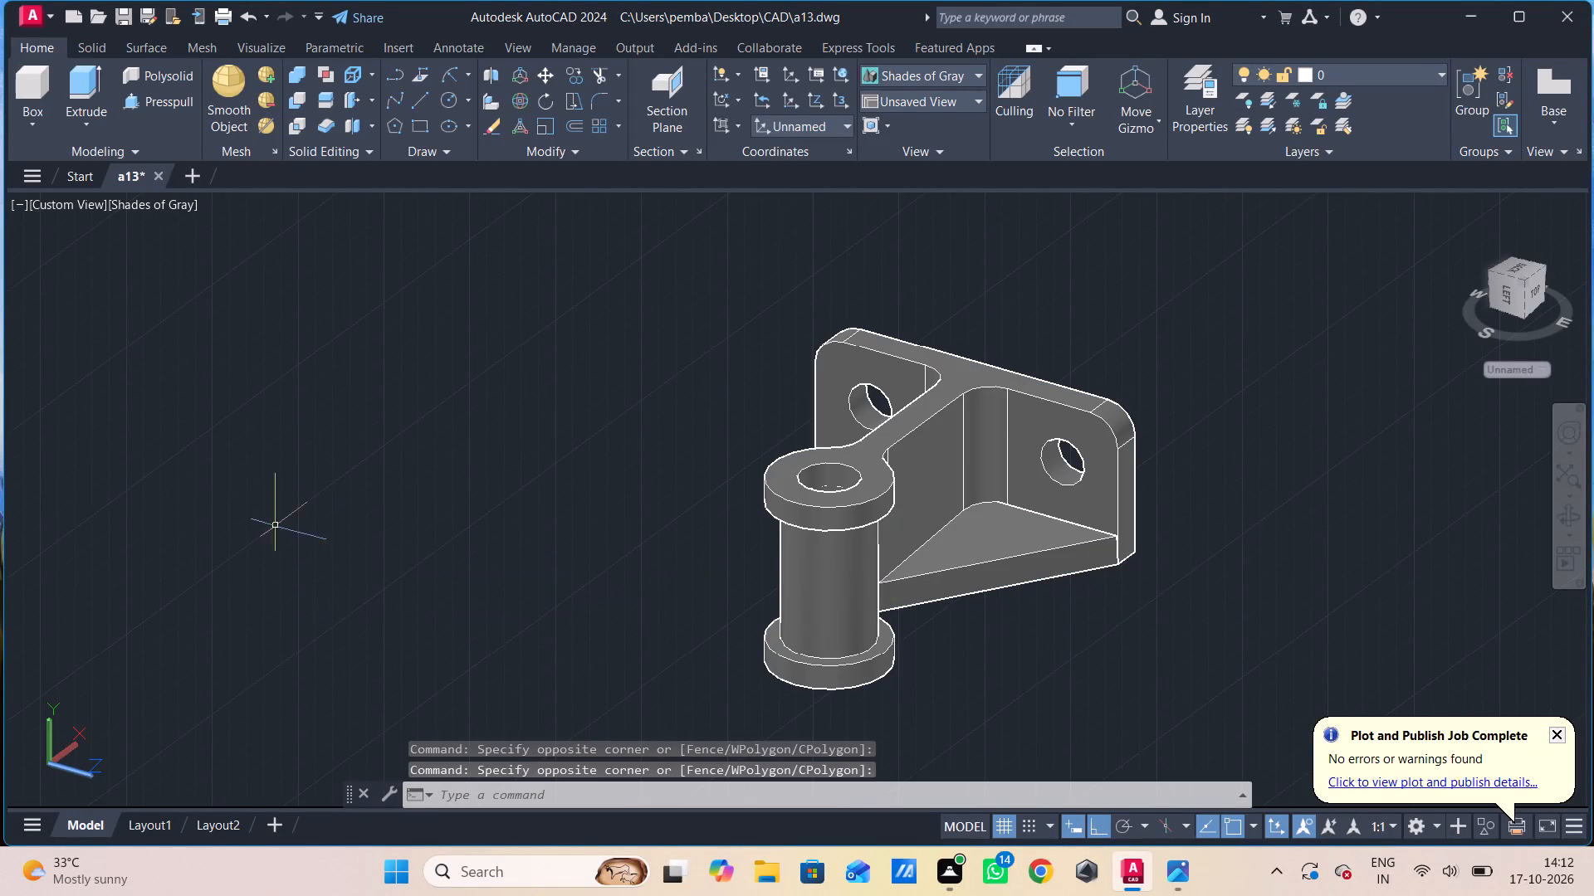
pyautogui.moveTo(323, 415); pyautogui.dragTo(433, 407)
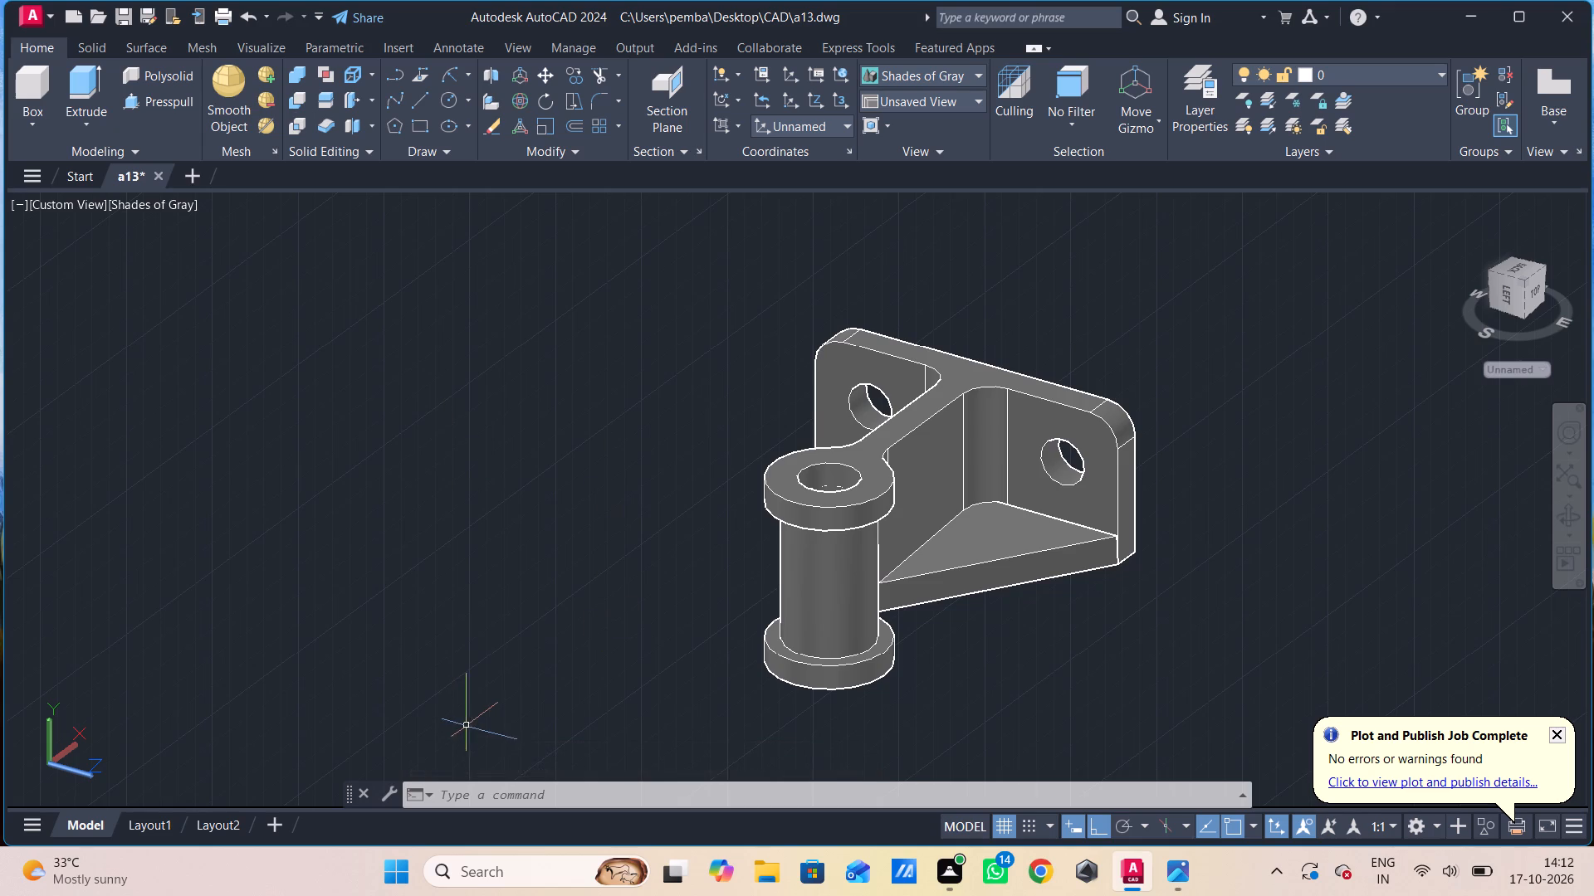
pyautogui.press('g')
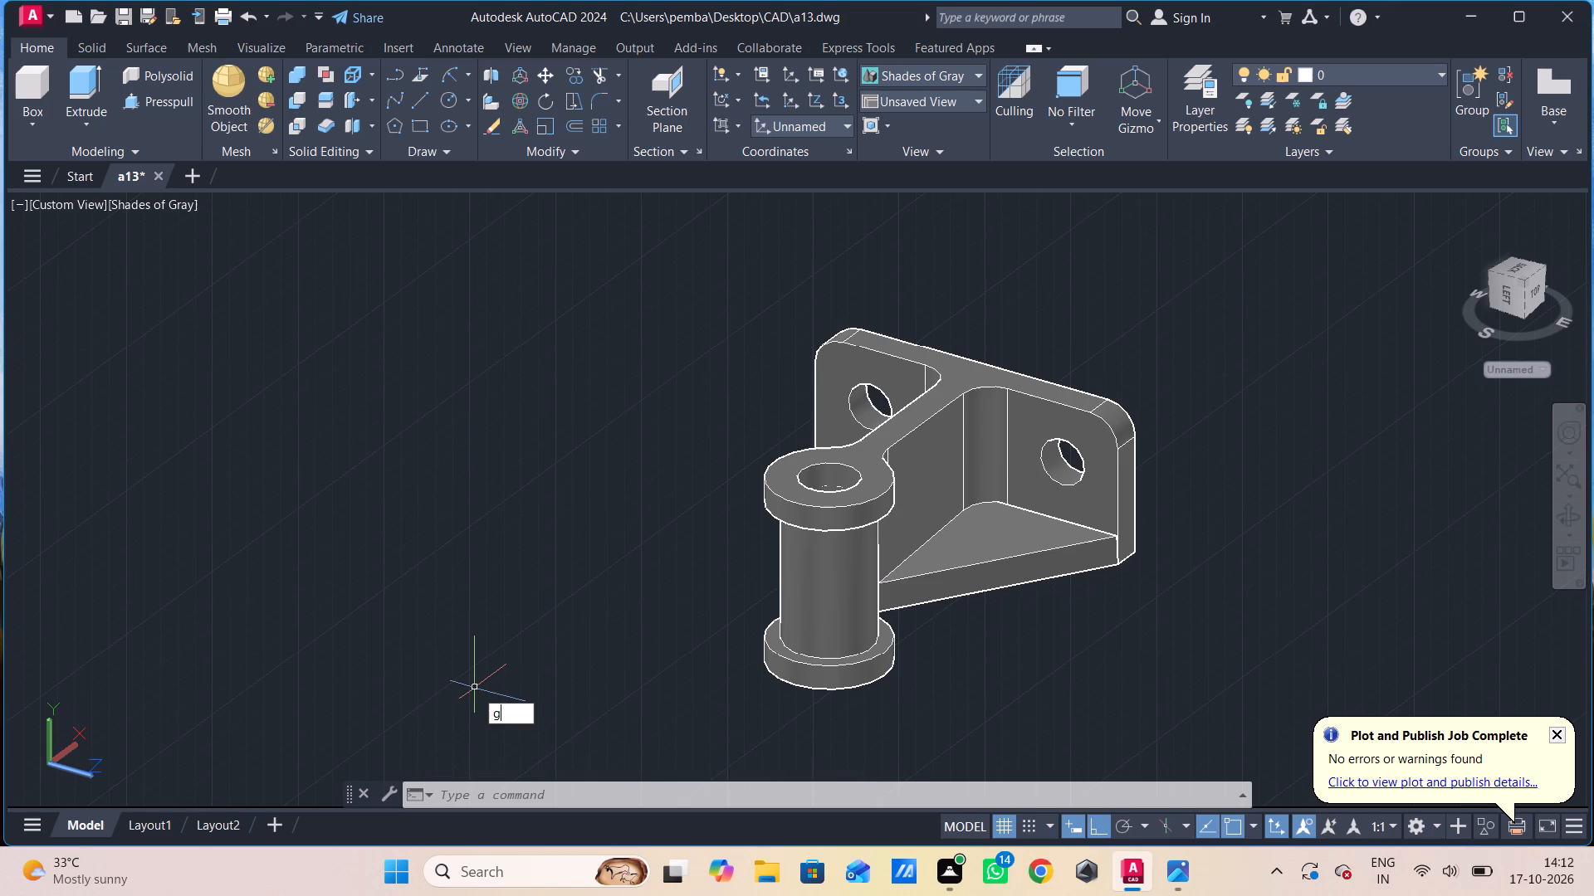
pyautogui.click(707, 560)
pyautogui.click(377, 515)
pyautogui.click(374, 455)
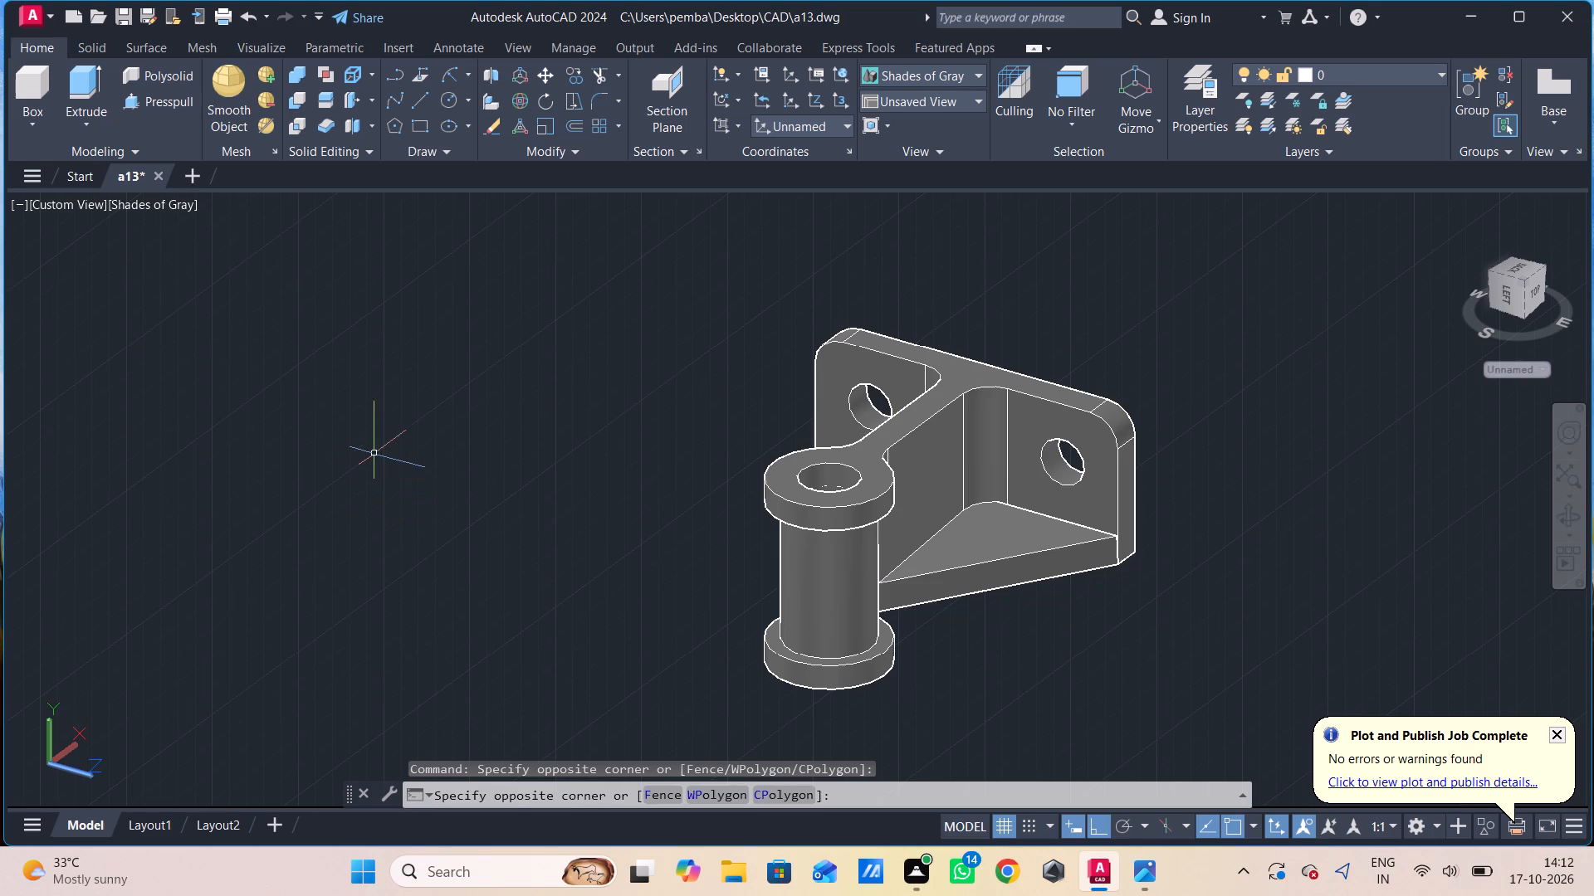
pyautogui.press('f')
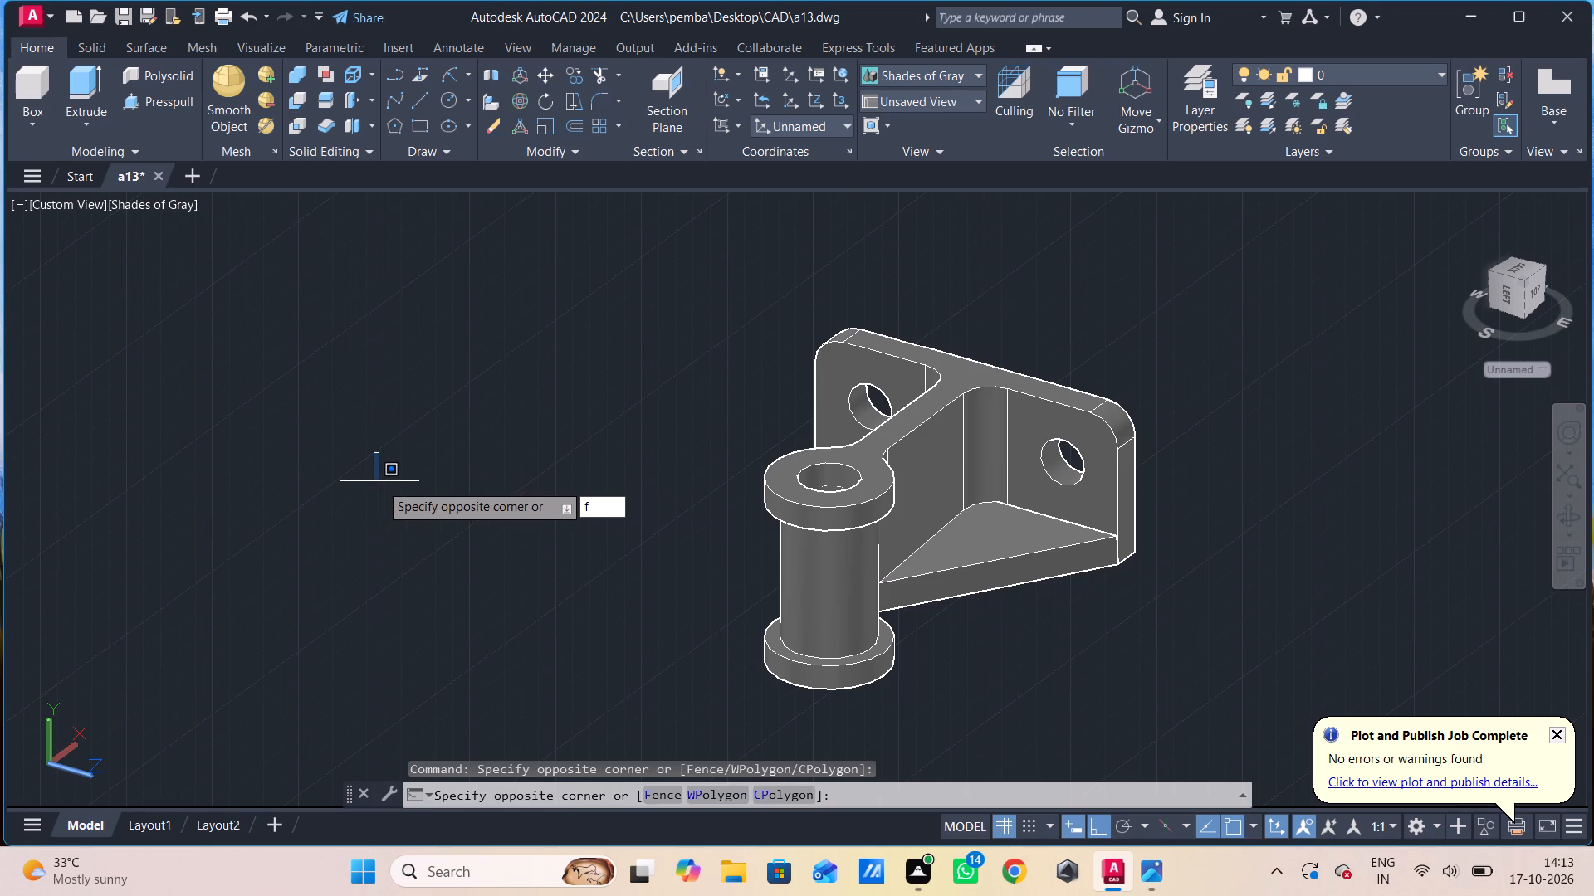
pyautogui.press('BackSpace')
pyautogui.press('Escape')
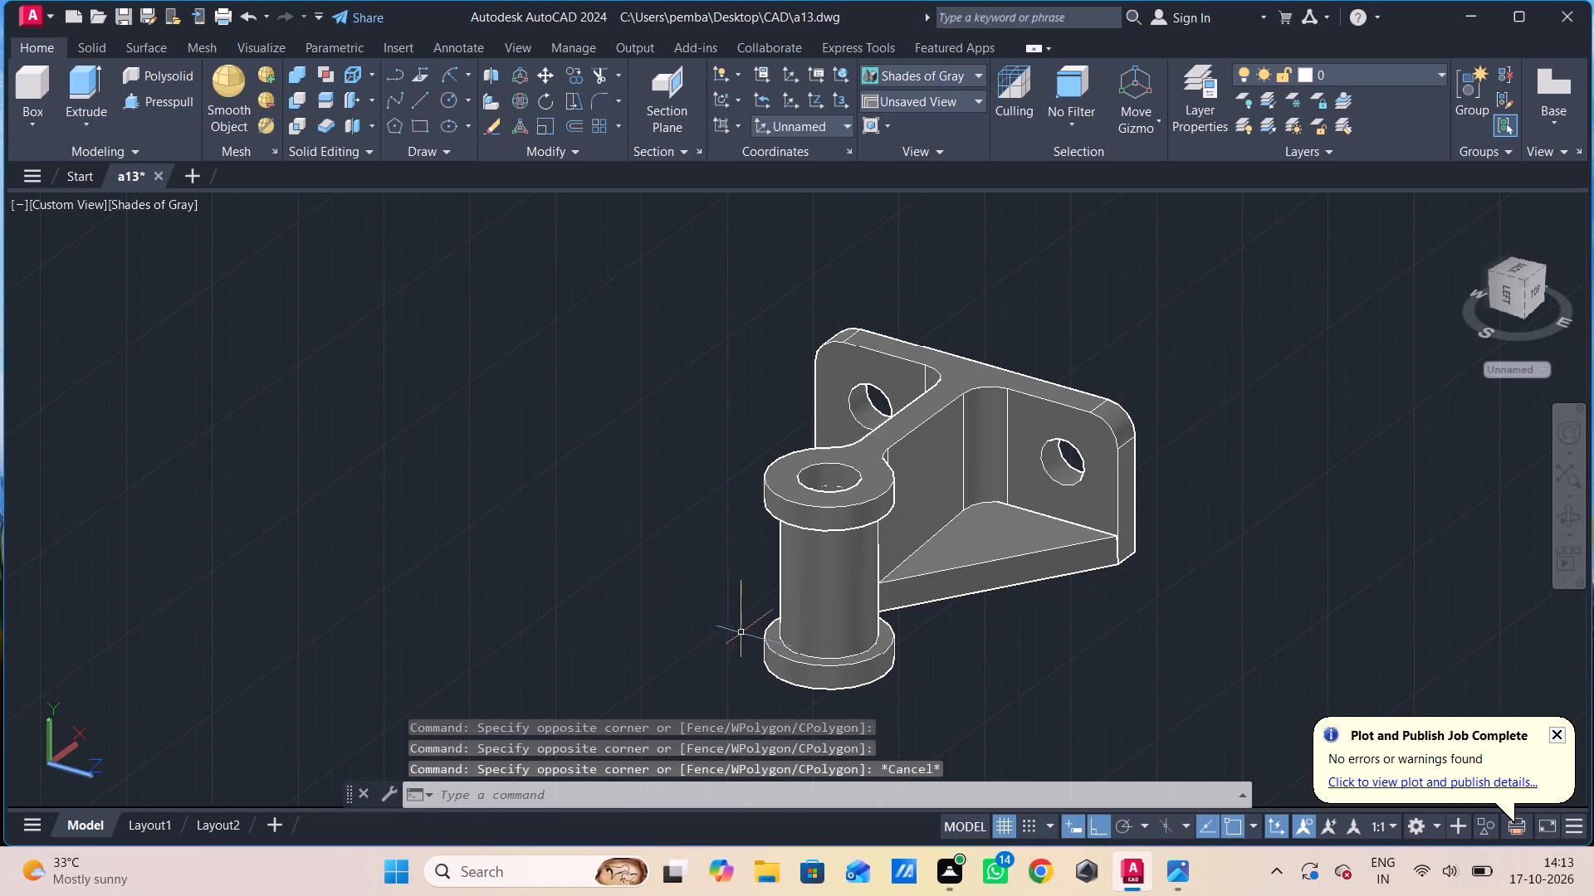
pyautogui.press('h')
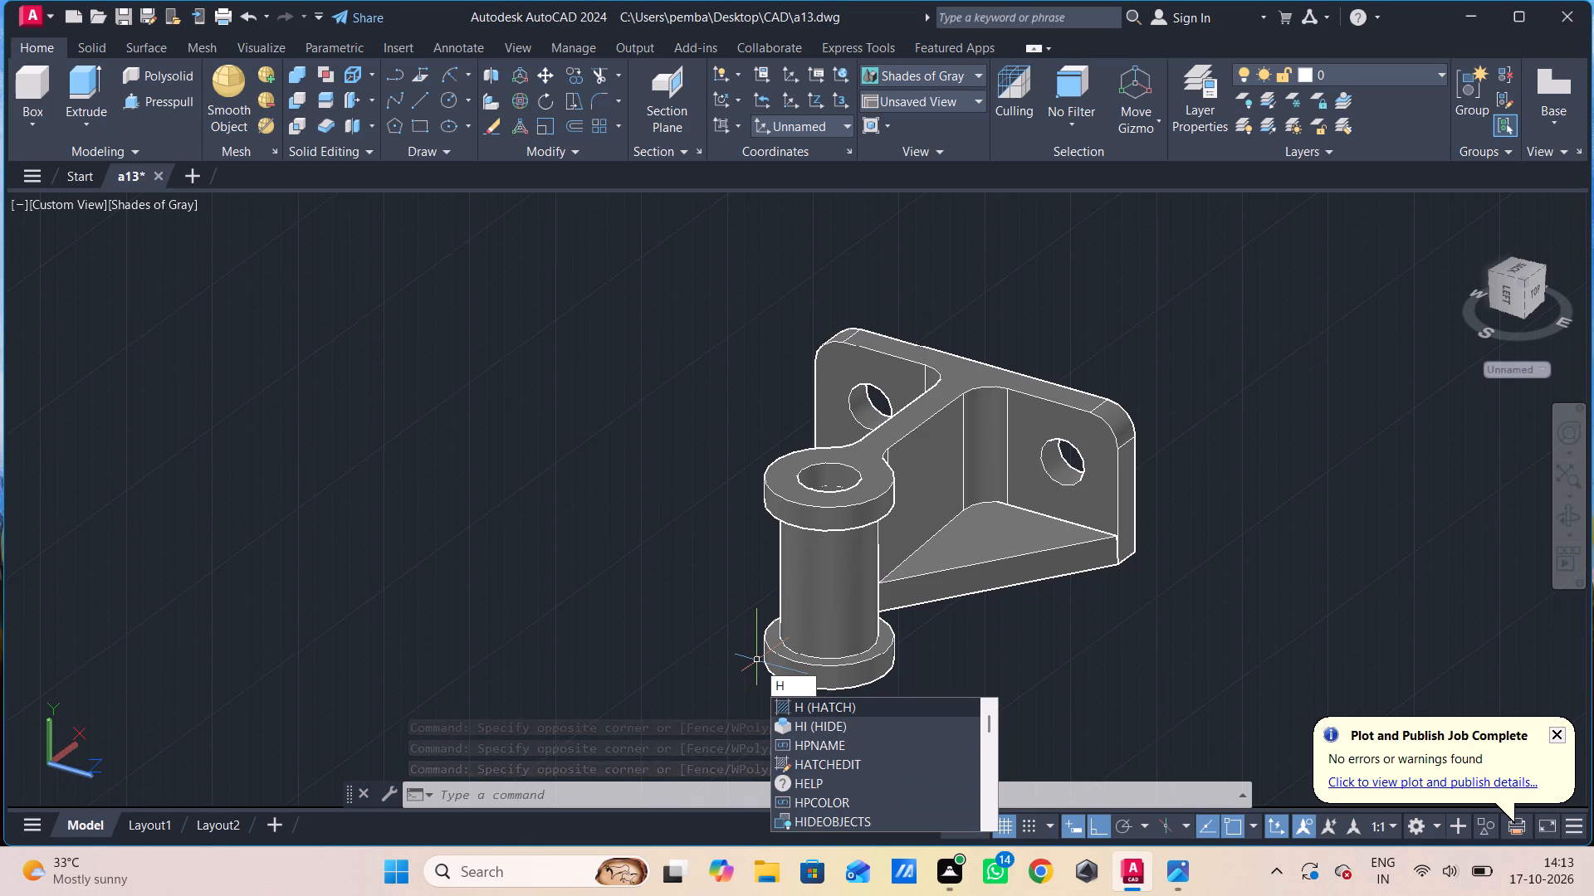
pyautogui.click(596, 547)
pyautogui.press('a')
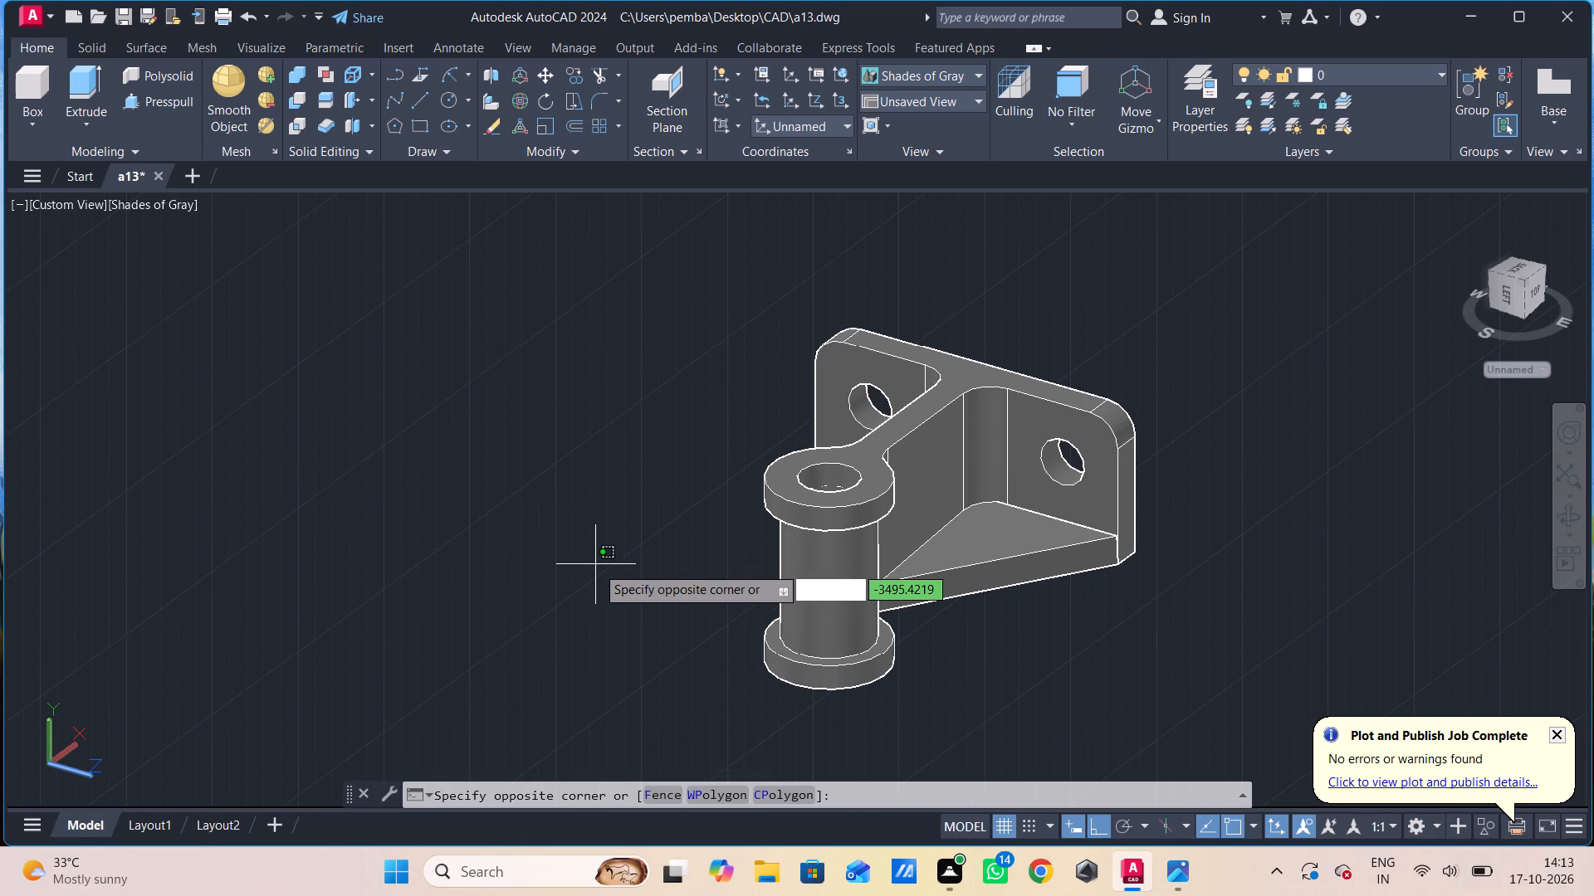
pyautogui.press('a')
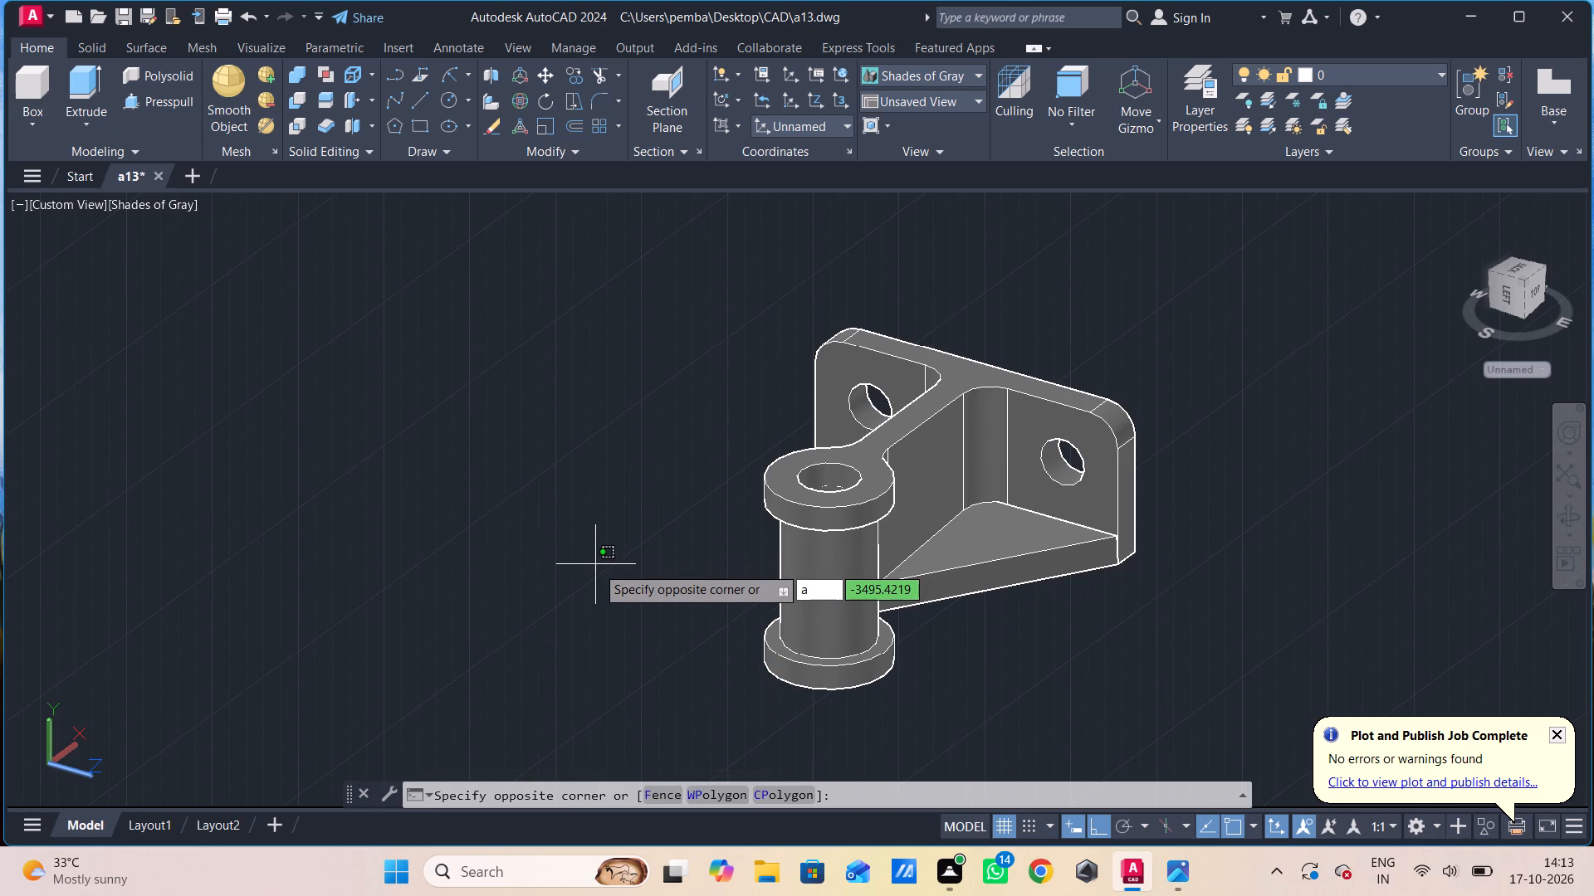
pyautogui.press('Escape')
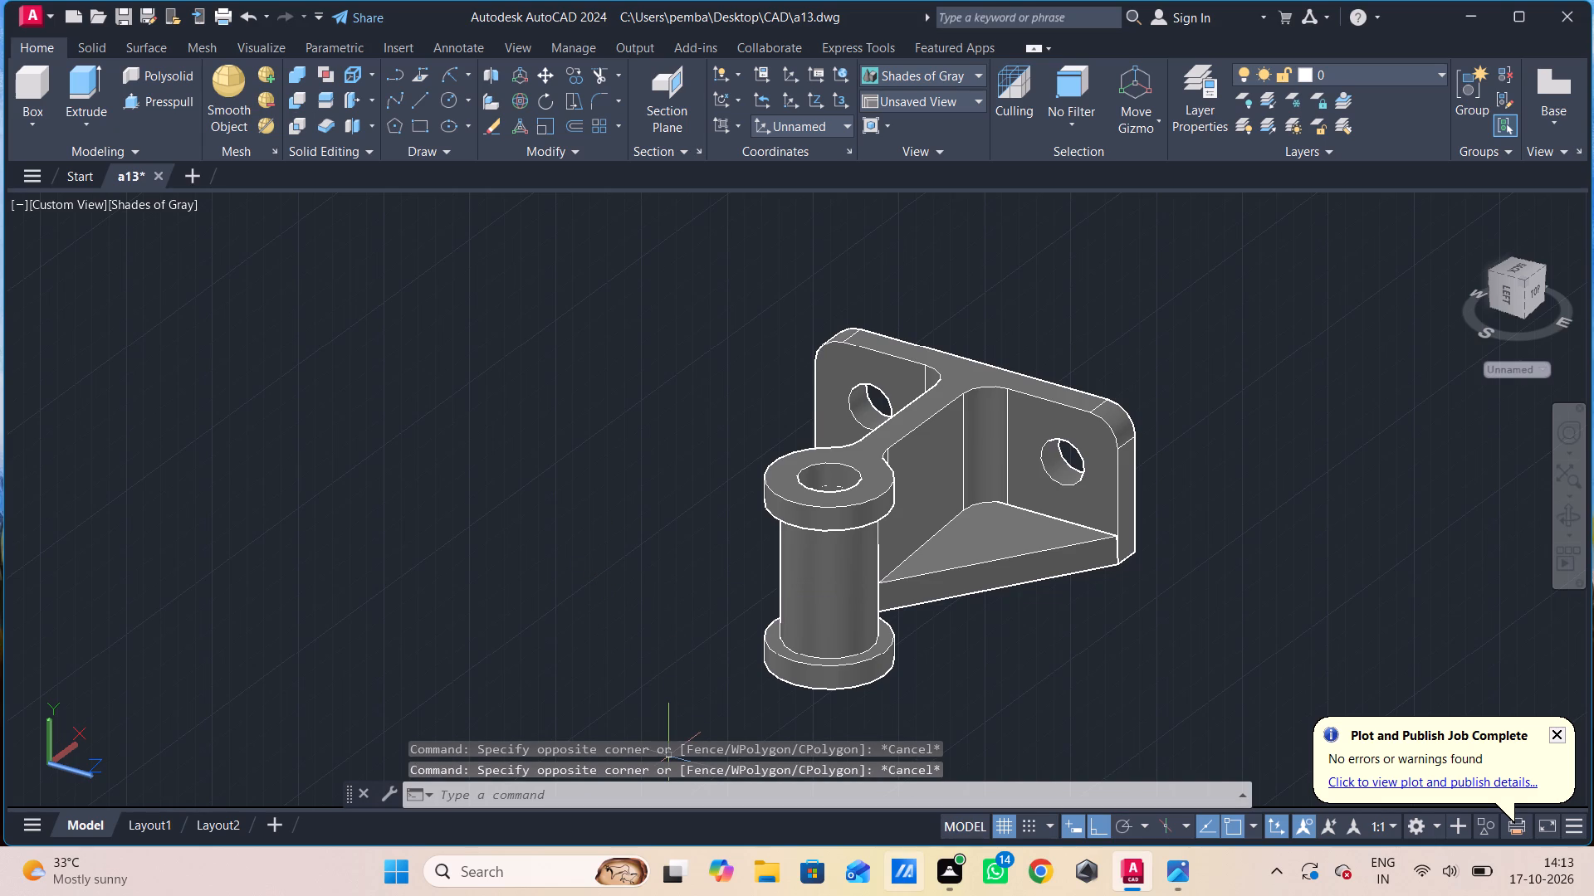